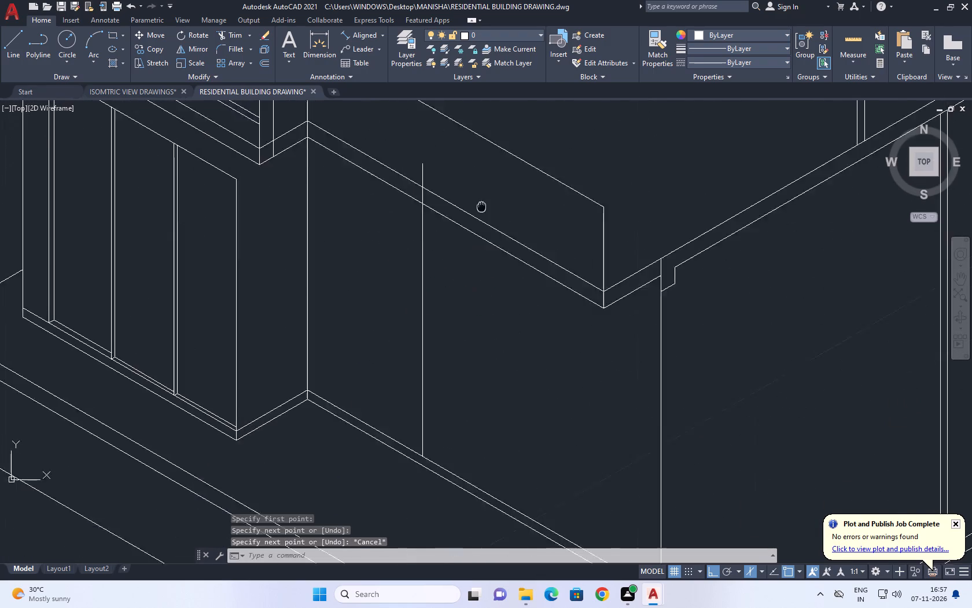
# Copy the vertical line on the front wall about 1.7 units along the wall at 330° in the left isoplane.
pyautogui.moveTo(482, 197); pyautogui.dragTo(485, 149, button='middle')
pyautogui.moveTo(469, 294); pyautogui.dragTo(459, 280)
pyautogui.moveTo(388, 237); pyautogui.dragTo(374, 236)
pyautogui.moveTo(504, 259); pyautogui.dragTo(497, 280, button='middle')
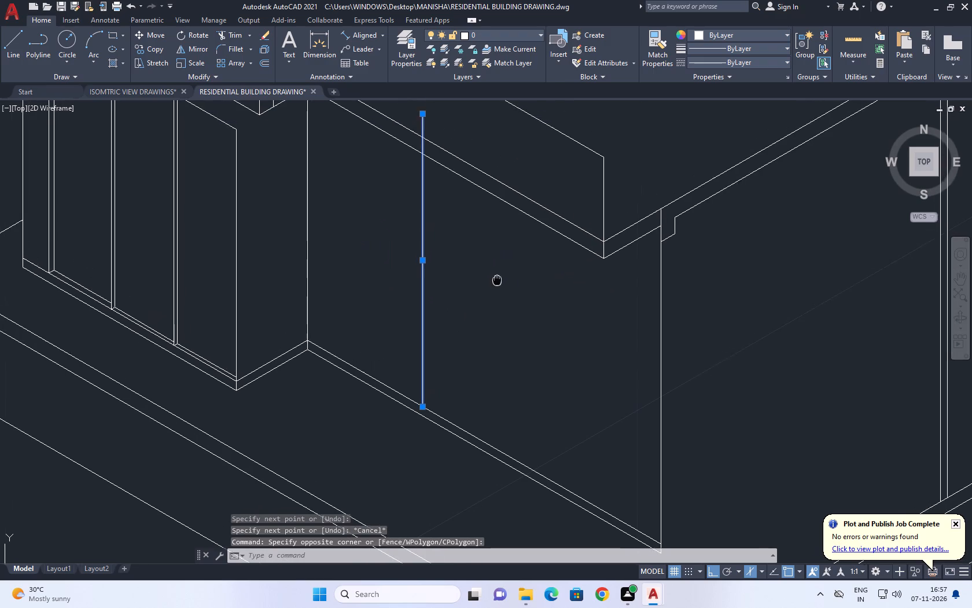
pyautogui.moveTo(497, 280); pyautogui.dragTo(490, 312, button='middle')
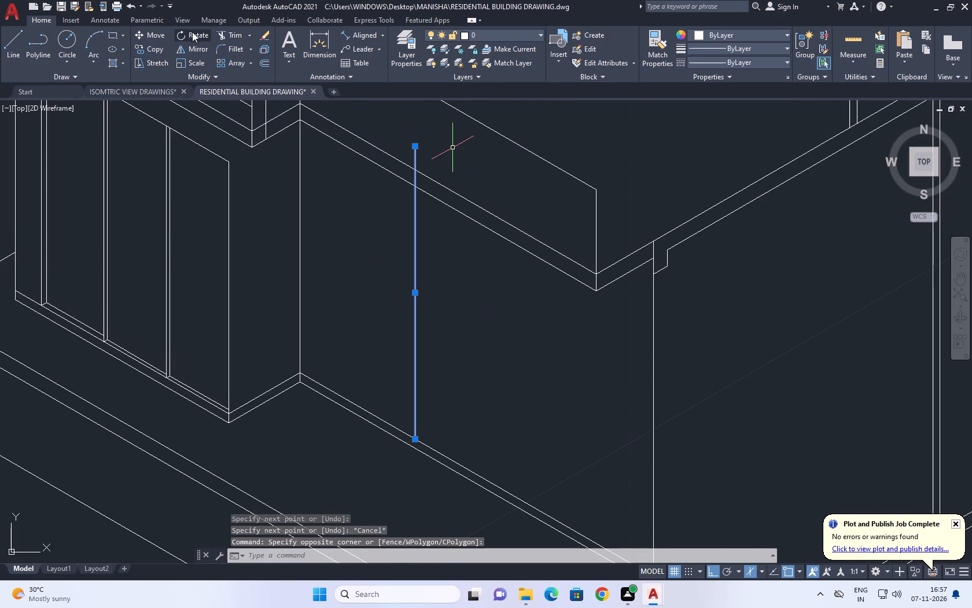
pyautogui.click(165, 47)
pyautogui.click(539, 328)
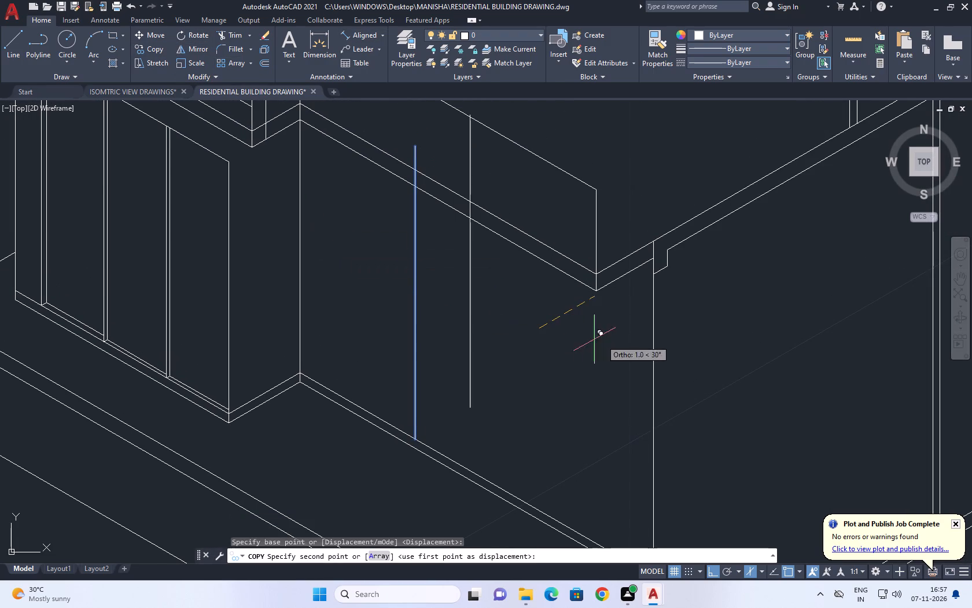
pyautogui.press('F5')
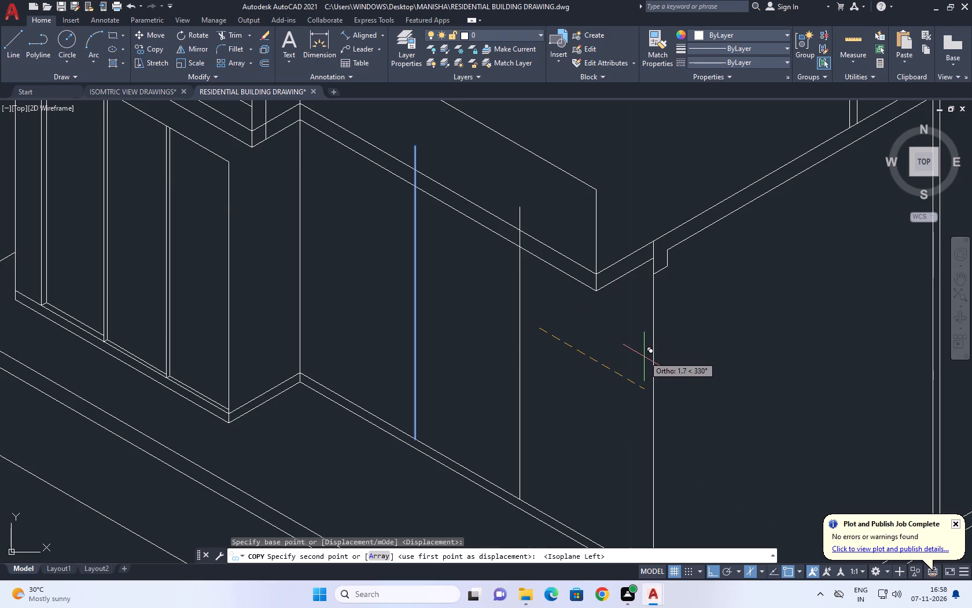
pyautogui.click(644, 357)
pyautogui.rightClick(635, 360)
pyautogui.click(661, 376)
# Copy the second vertical line about 0.2 units along the wall at 330° to make a narrow pair.
pyautogui.moveTo(563, 339); pyautogui.dragTo(555, 334)
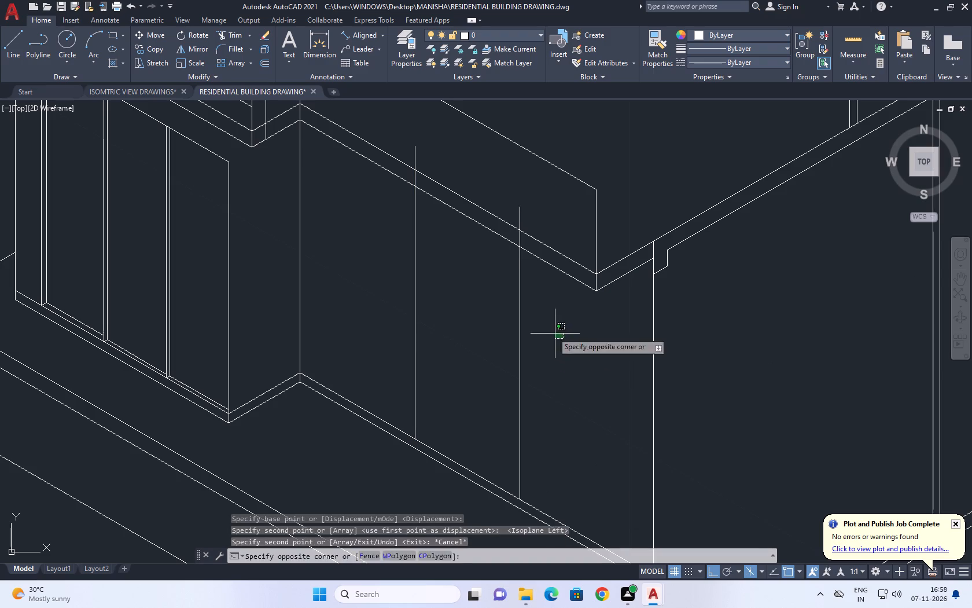
pyautogui.moveTo(489, 314); pyautogui.dragTo(482, 312)
pyautogui.click(150, 53)
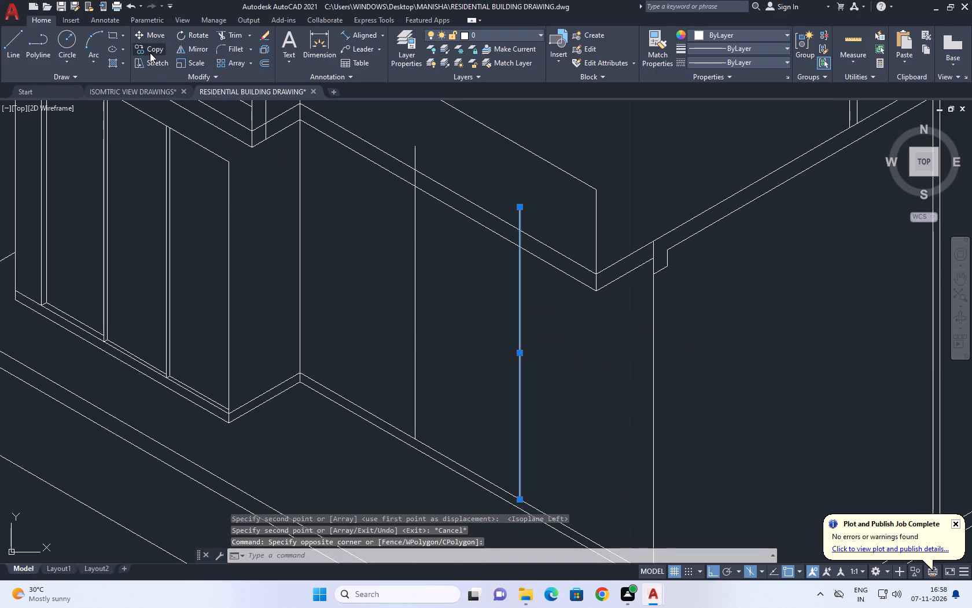
pyautogui.click(591, 360)
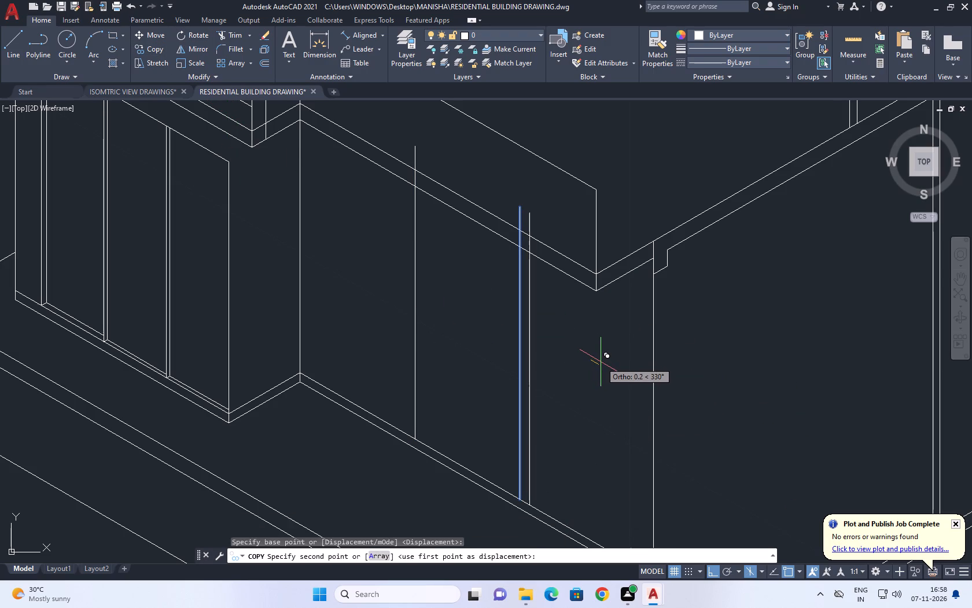
pyautogui.click(601, 362)
pyautogui.rightClick(598, 344)
pyautogui.click(632, 364)
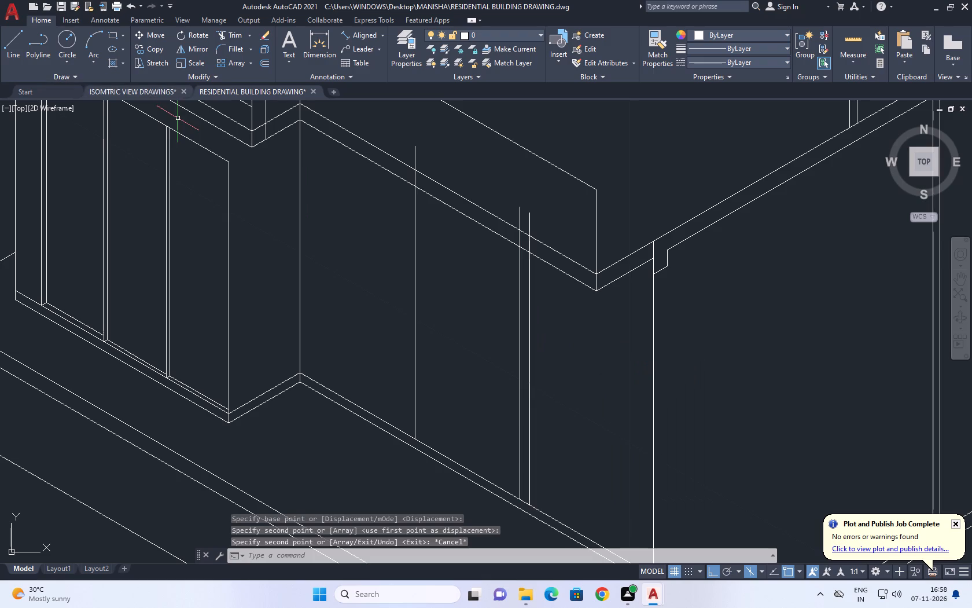
# Copy the first vertical line a short distance along the wall at 330° to make the other narrow pair.
pyautogui.click(417, 301)
pyautogui.click(392, 276)
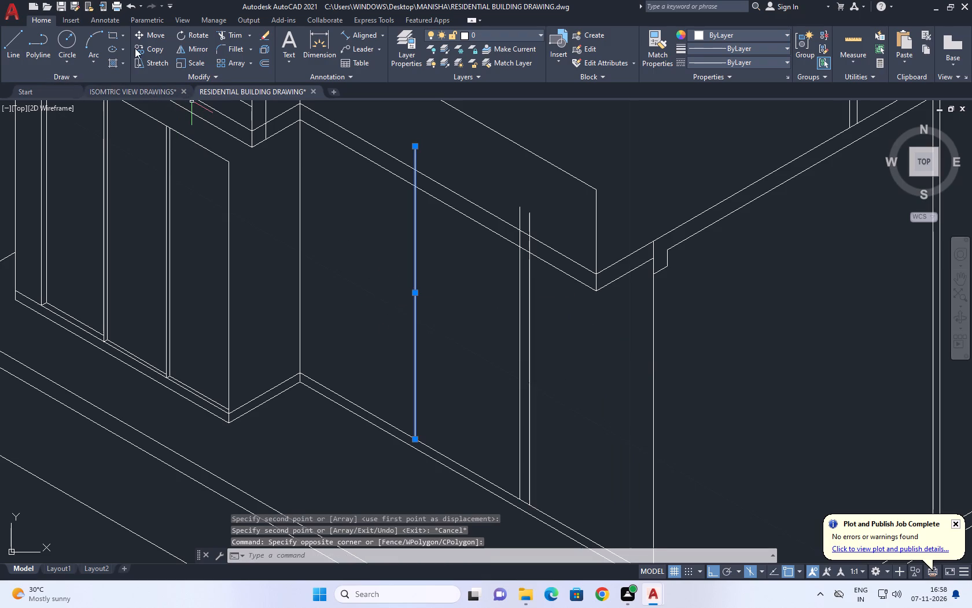
pyautogui.click(137, 47)
pyautogui.click(438, 378)
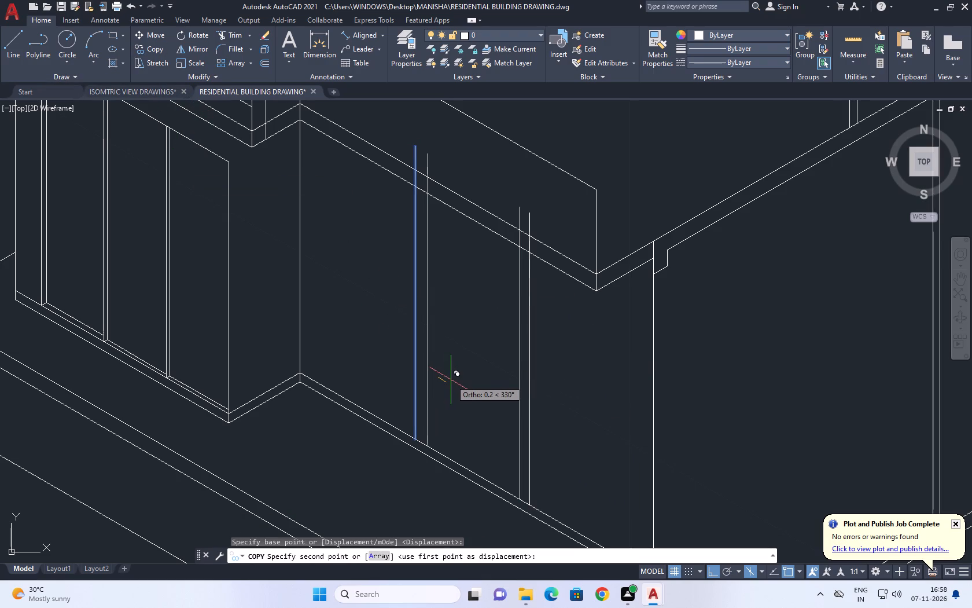
pyautogui.click(446, 378)
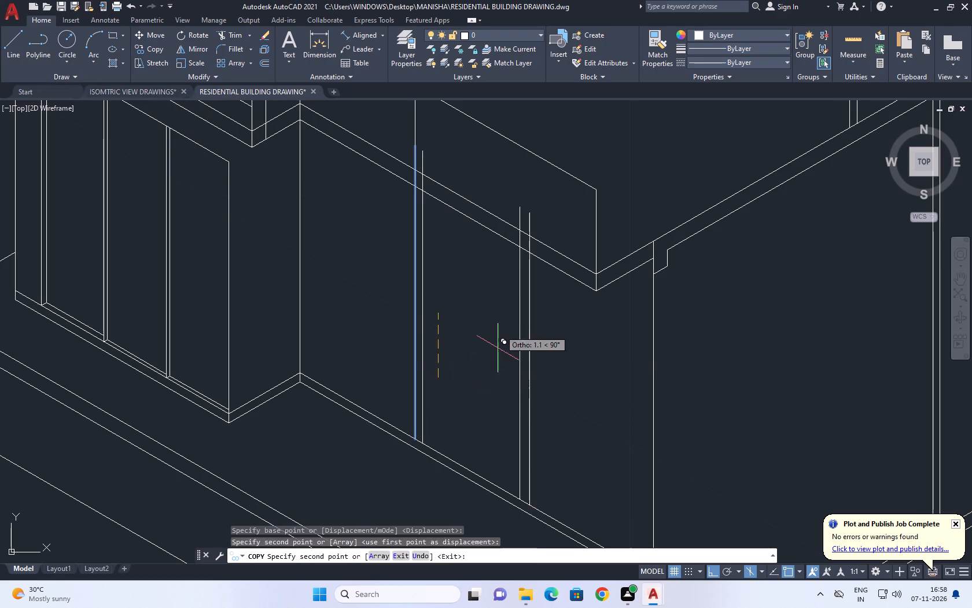
pyautogui.rightClick(498, 314)
pyautogui.click(543, 334)
# Trim the upper ends of all four vertical lines back to the lower edge of the slab band.
pyautogui.moveTo(478, 162); pyautogui.dragTo(495, 262, button='middle')
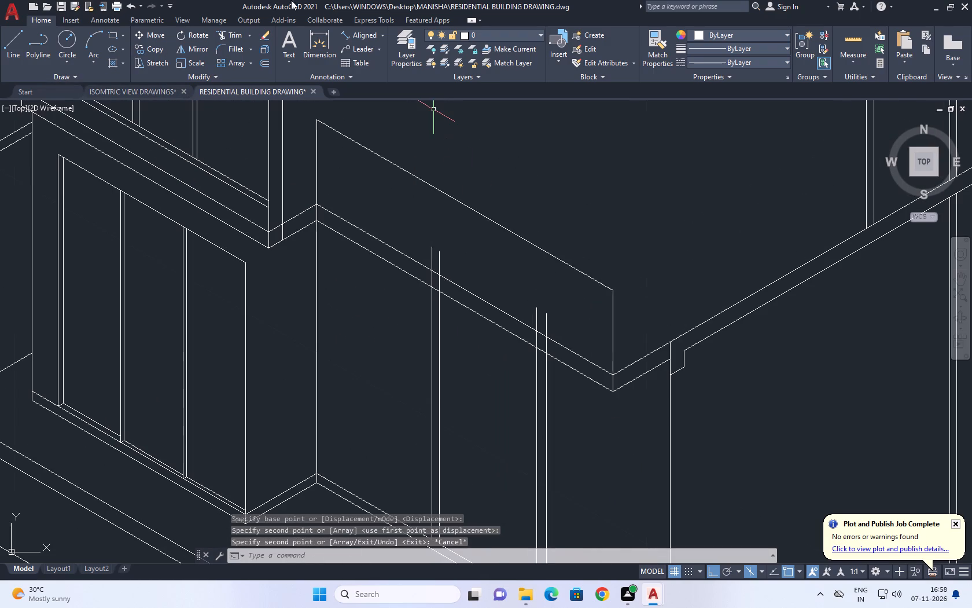
pyautogui.click(236, 35)
pyautogui.click(562, 325)
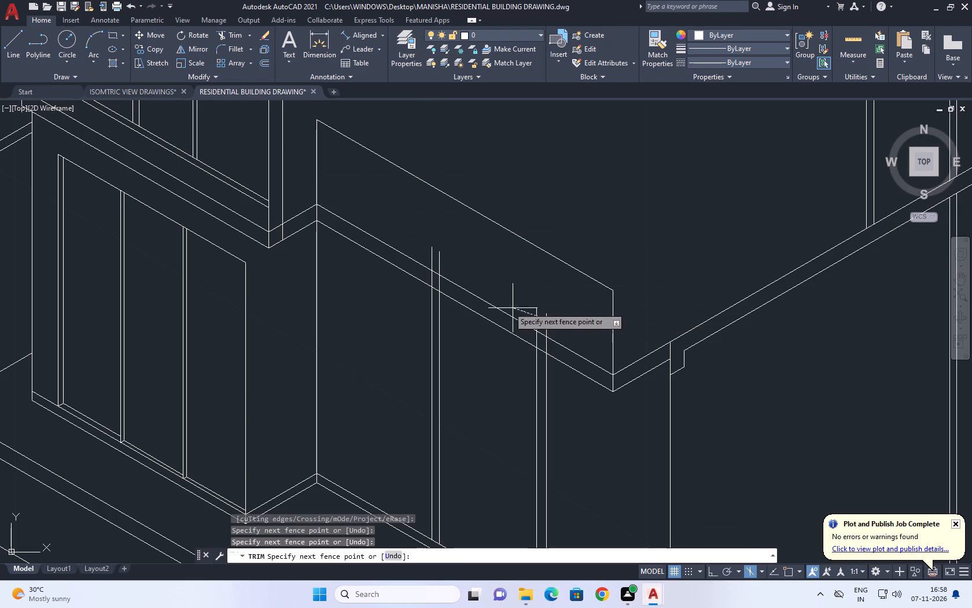
pyautogui.click(422, 254)
pyautogui.moveTo(539, 379); pyautogui.dragTo(560, 392, button='middle')
pyautogui.click(576, 361)
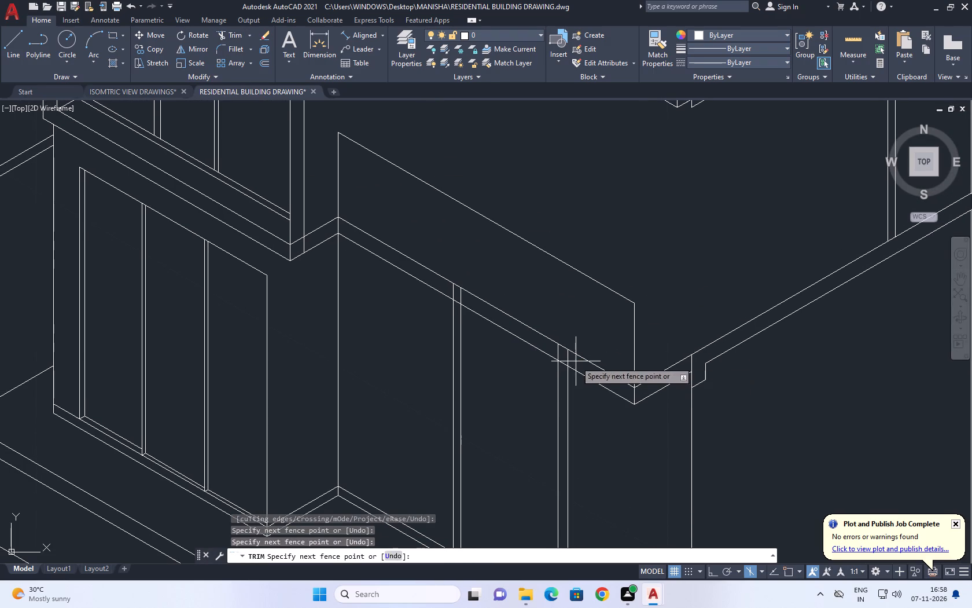
pyautogui.click(436, 285)
pyautogui.click(472, 273)
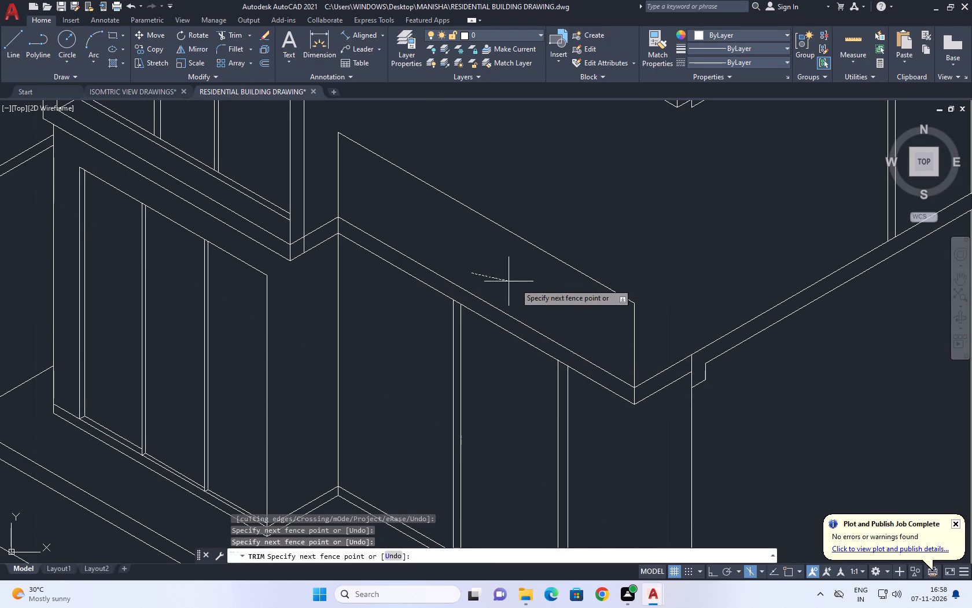
pyautogui.rightClick(521, 288)
pyautogui.click(551, 305)
# Erase the short vertical segment crossing the slab band near its outer corner, above the wall edge.
pyautogui.moveTo(514, 354); pyautogui.dragTo(489, 257, button='middle')
pyautogui.scroll(-1, 489, 257)
pyautogui.moveTo(502, 336); pyautogui.dragTo(452, 371, button='middle')
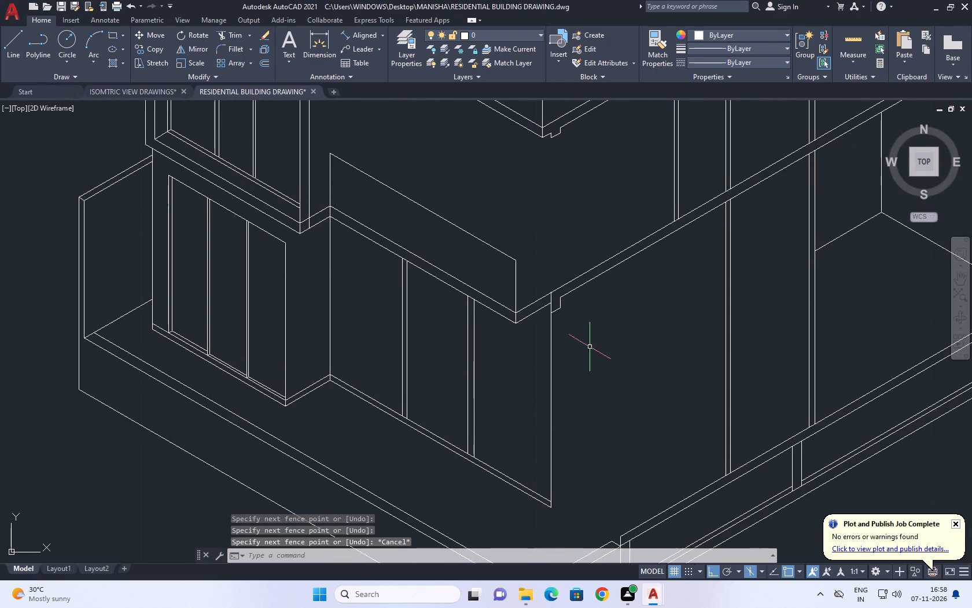
pyautogui.scroll(2, 569, 292)
pyautogui.scroll(1, 510, 296)
pyautogui.click(518, 257)
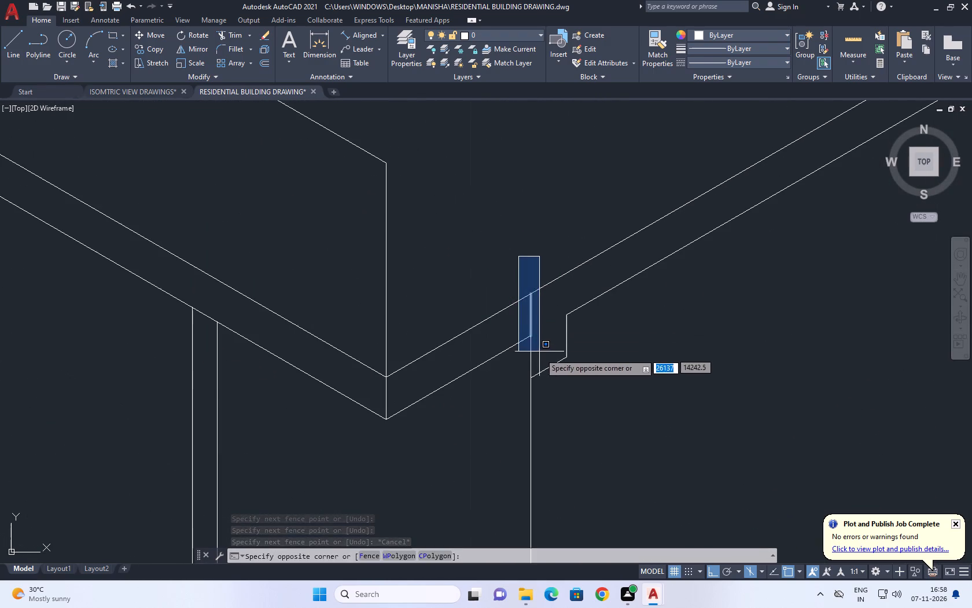
pyautogui.click(540, 355)
pyautogui.rightClick(519, 234)
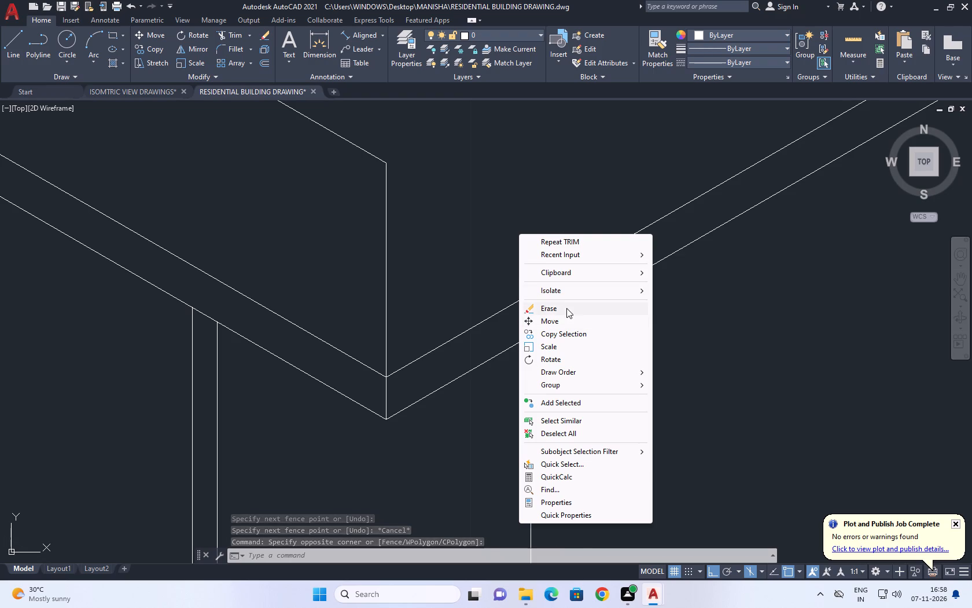
pyautogui.click(566, 307)
# Move the outer line of the pair nearest the wall corner slightly closer to its neighbour.
pyautogui.moveTo(462, 332); pyautogui.dragTo(461, 332, button='middle')
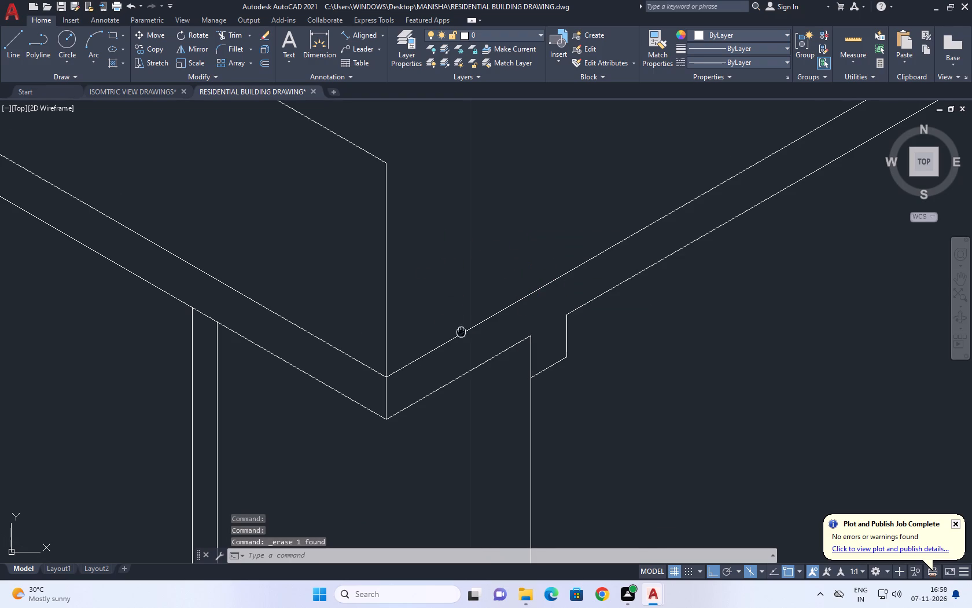
pyautogui.moveTo(461, 332); pyautogui.dragTo(506, 251, button='middle')
pyautogui.scroll(-3, 509, 250)
pyautogui.scroll(1, 410, 385)
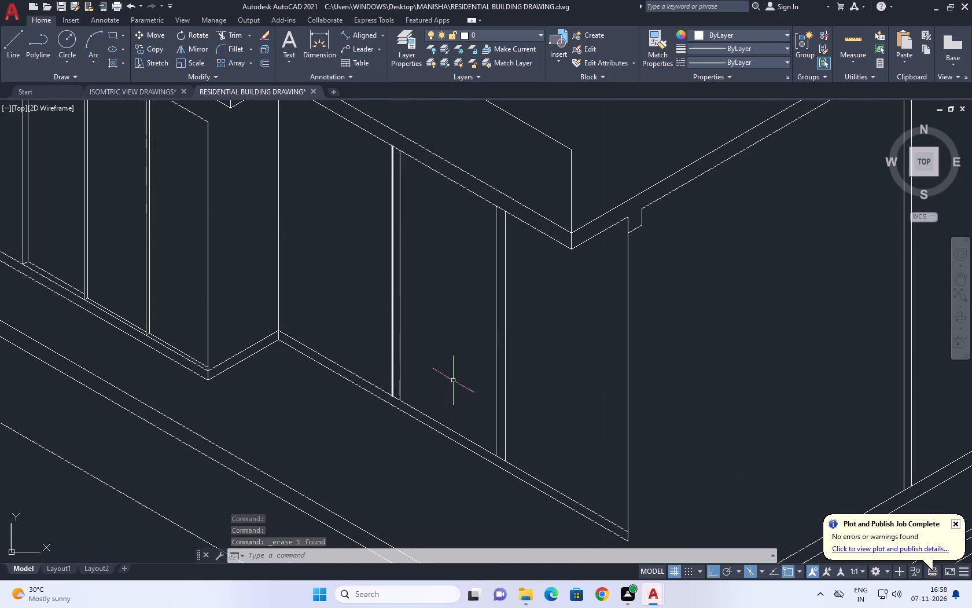
pyautogui.moveTo(546, 357); pyautogui.dragTo(517, 304, button='middle')
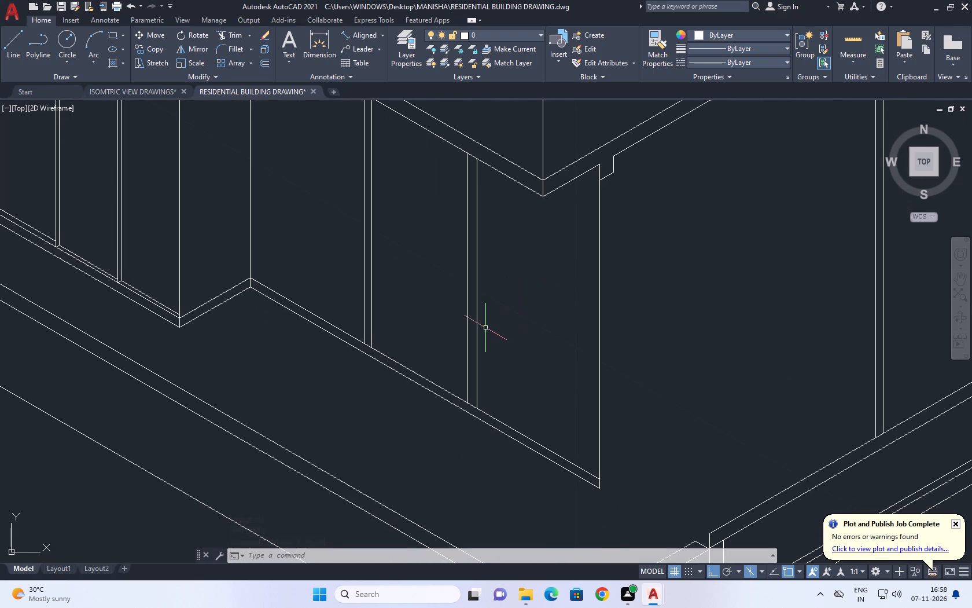
pyautogui.click(476, 329)
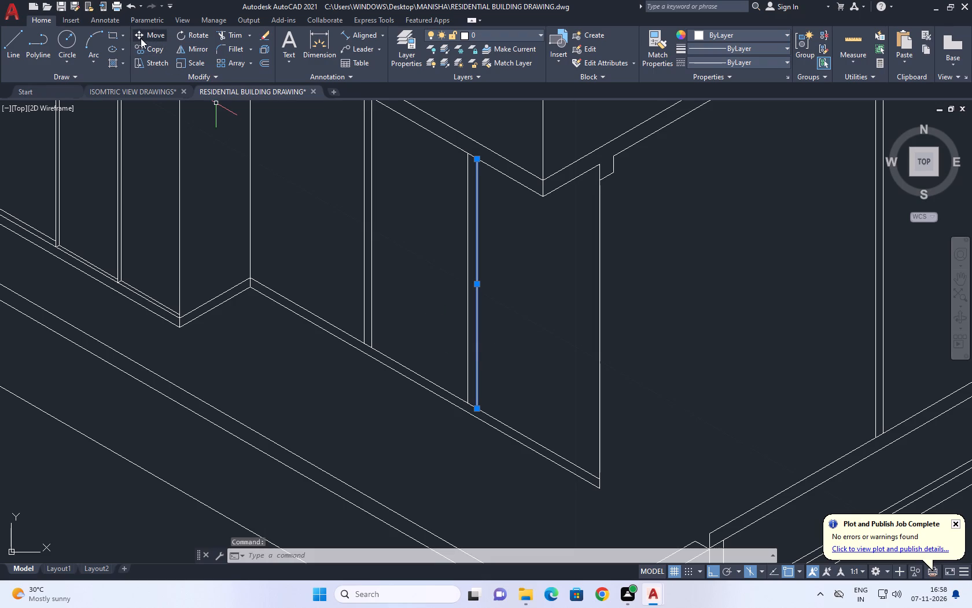
pyautogui.click(141, 38)
pyautogui.scroll(1, 401, 291)
pyautogui.click(404, 288)
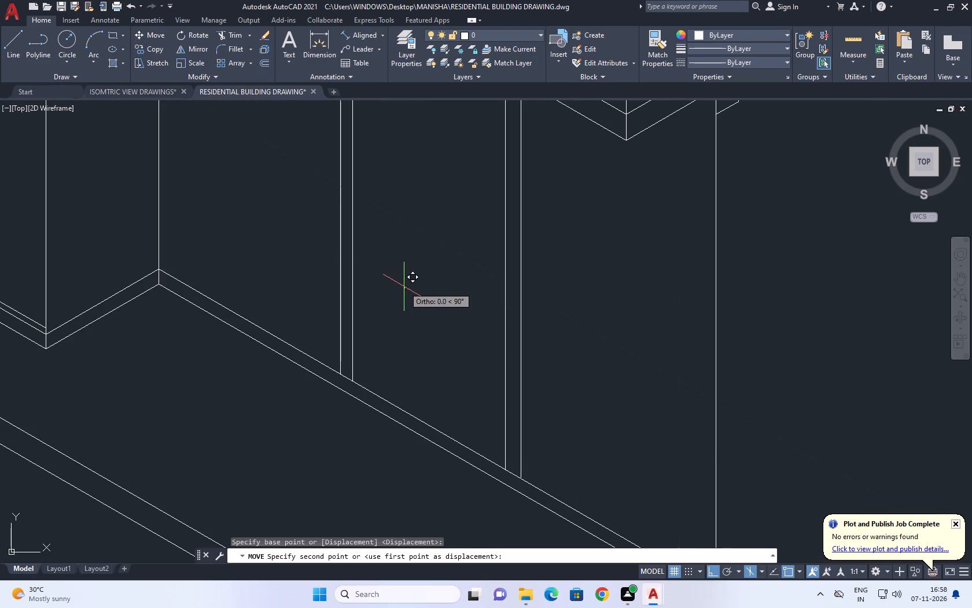
pyautogui.click(402, 285)
# Draw a short 30° line in the top isoplane from the base of the first pair's outer-left vertical, crossing its neighbour.
pyautogui.scroll(1, 176, 113)
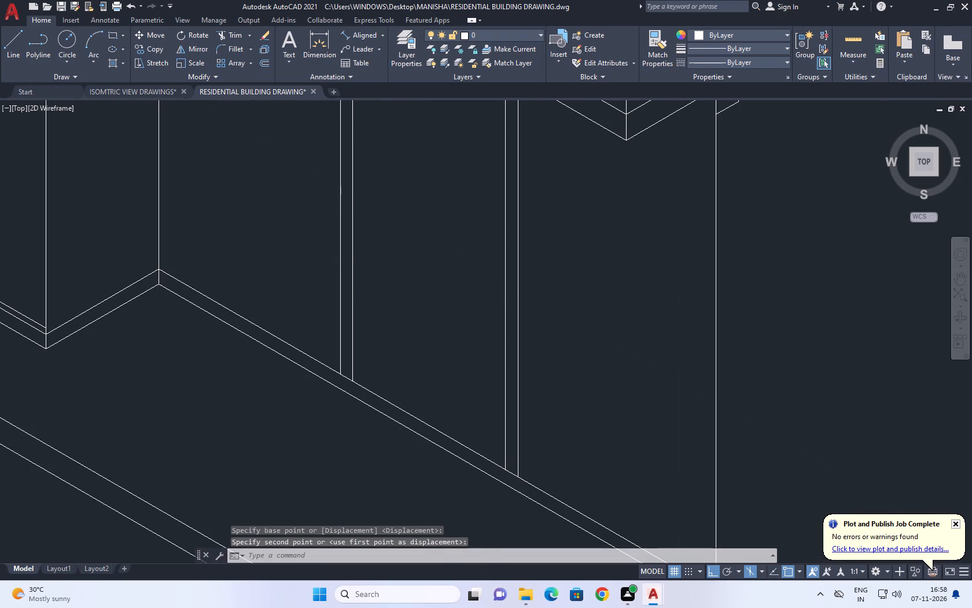
pyautogui.click(9, 45)
pyautogui.scroll(-3, 415, 228)
pyautogui.scroll(1, 428, 327)
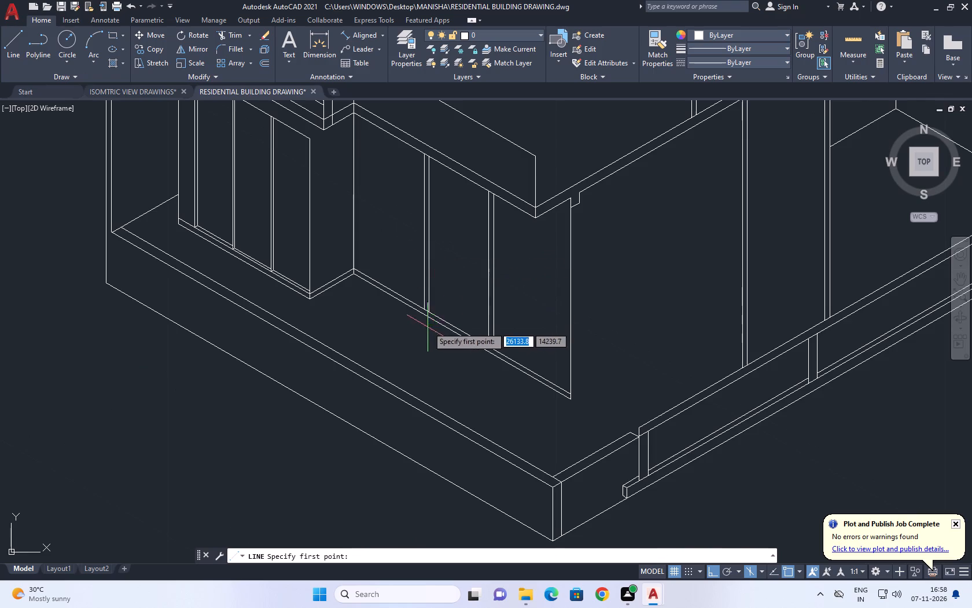
pyautogui.scroll(3, 428, 327)
pyautogui.click(392, 269)
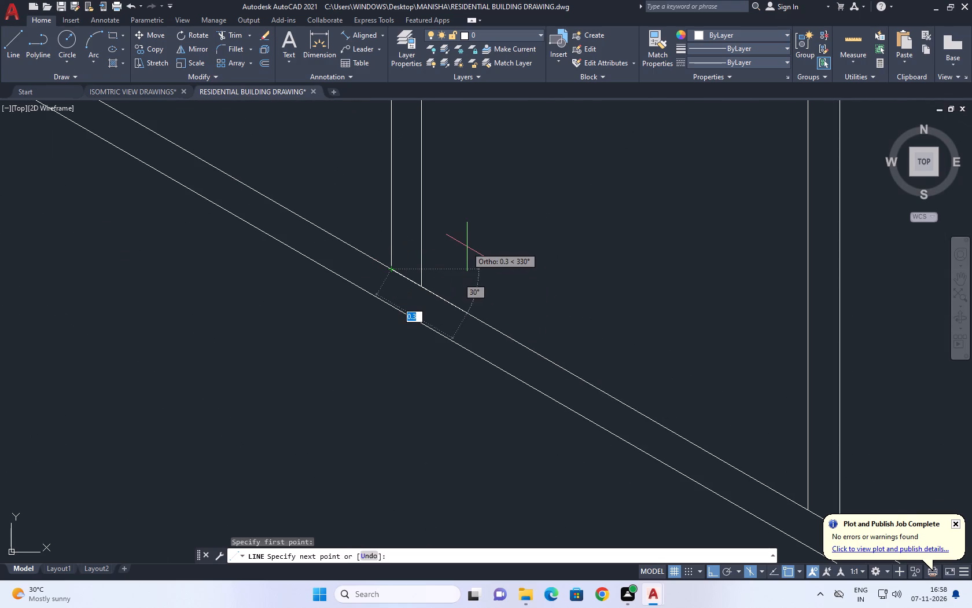
pyautogui.press('F5')
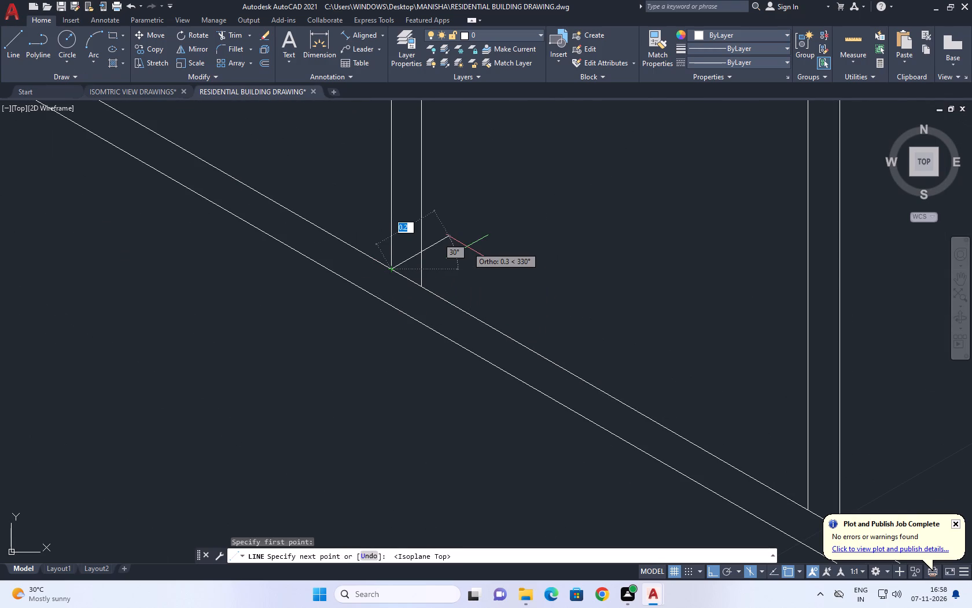
pyautogui.click(470, 209)
pyautogui.rightClick(514, 180)
pyautogui.click(559, 205)
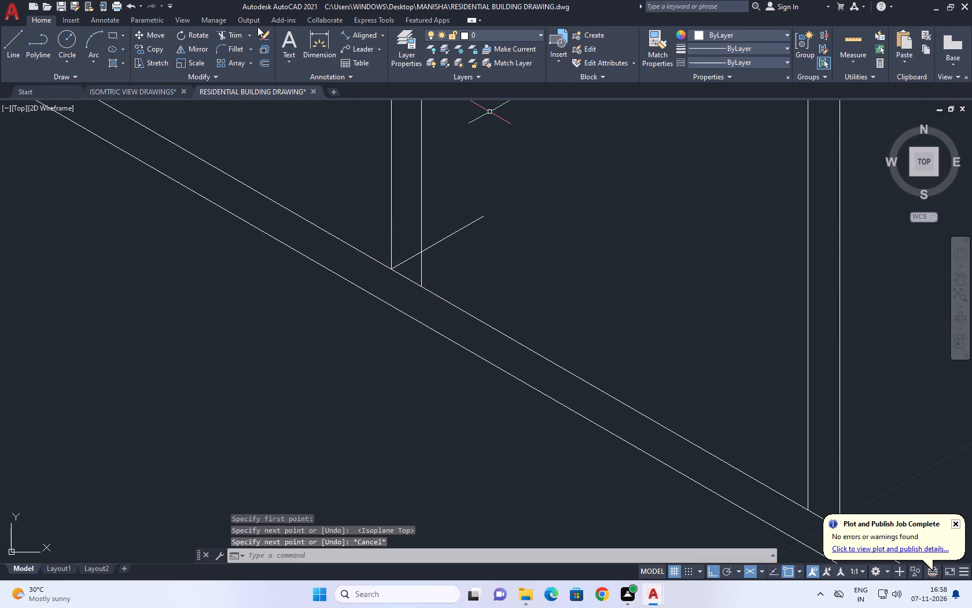
# Trim the 30° line beyond the first pair's second vertical and that vertical's end below the line.
pyautogui.click(233, 35)
pyautogui.click(456, 228)
pyautogui.click(450, 254)
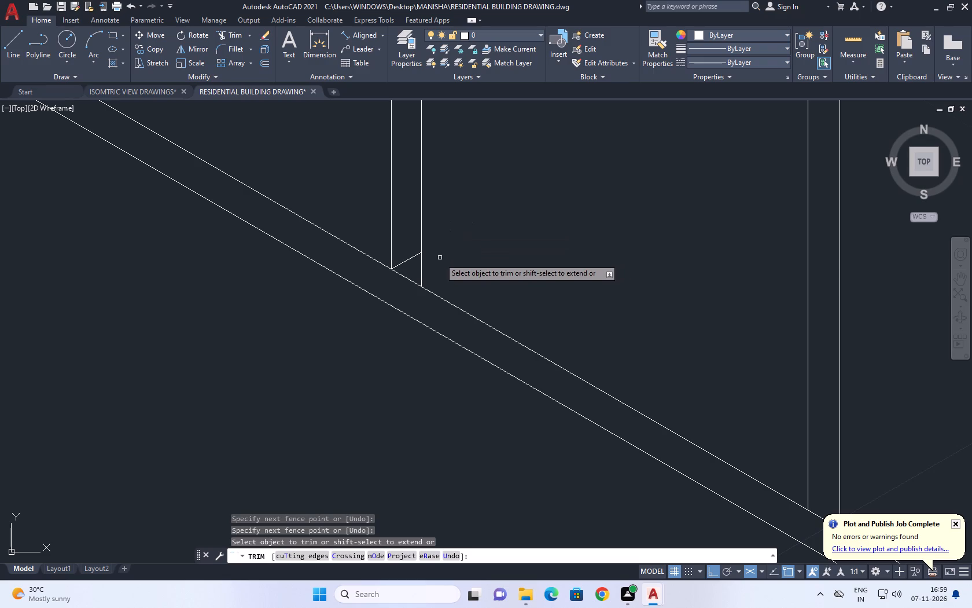
pyautogui.click(422, 267)
pyautogui.scroll(-2, 478, 252)
pyautogui.rightClick(535, 244)
pyautogui.click(561, 262)
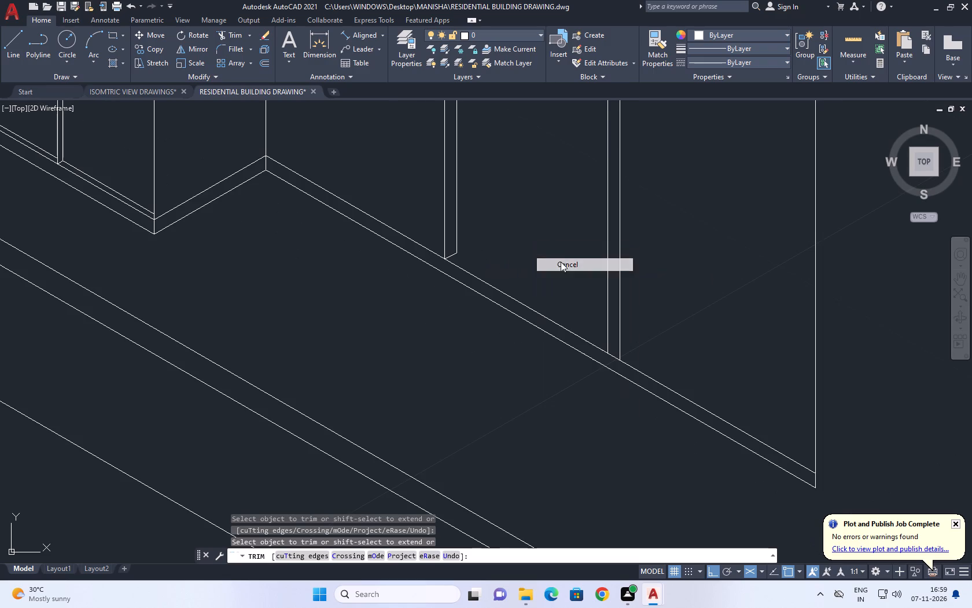
# Draw a short 30° line from the base of the second pair's left vertical, crossing its neighbour.
pyautogui.click(8, 51)
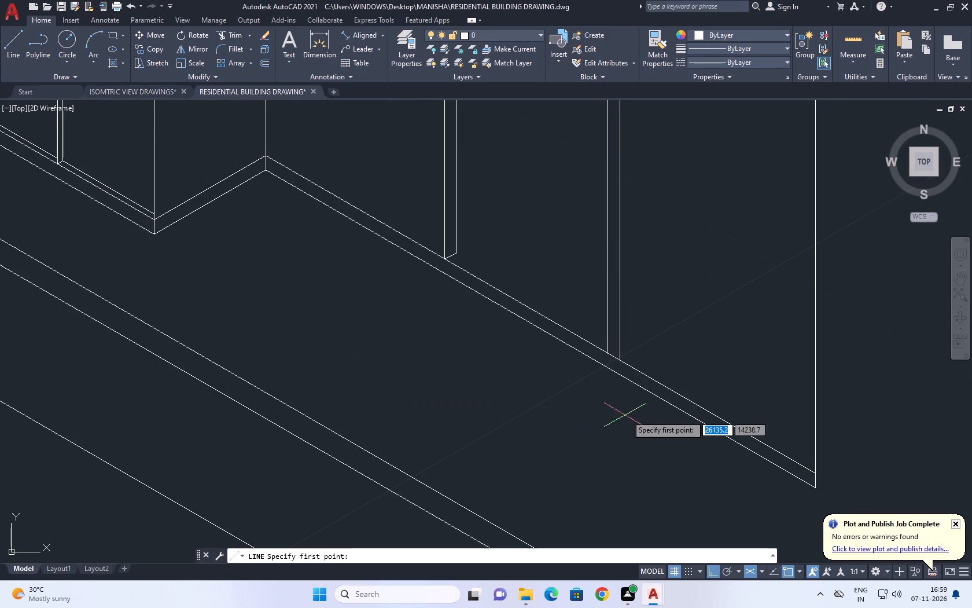
pyautogui.scroll(2, 610, 345)
pyautogui.click(605, 375)
pyautogui.click(673, 344)
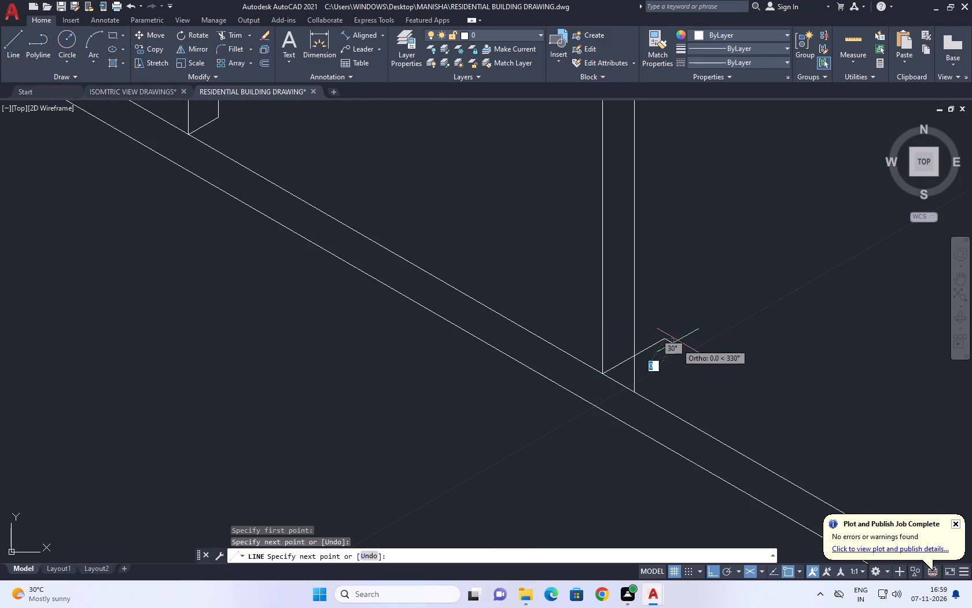
pyautogui.rightClick(673, 275)
pyautogui.click(726, 299)
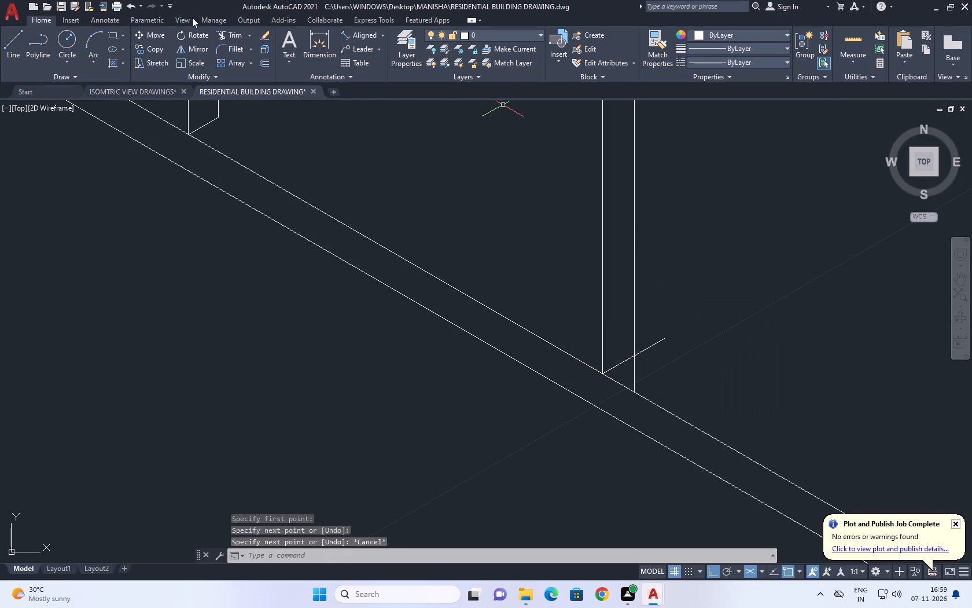
# Trim the second pair's right vertical below the 30° line and the line's excess beyond that vertical.
pyautogui.click(234, 37)
pyautogui.click(647, 364)
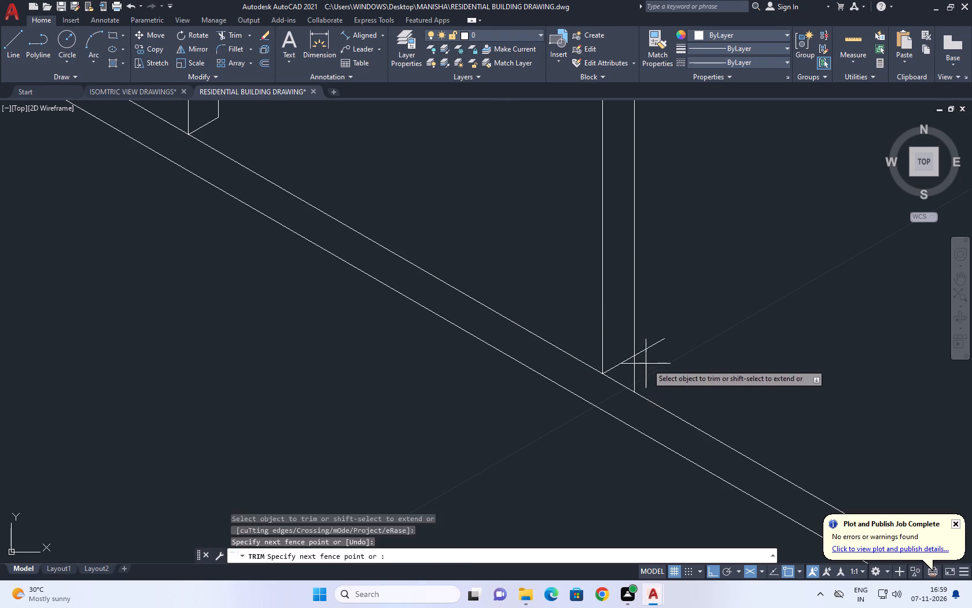
pyautogui.click(634, 370)
pyautogui.click(645, 357)
pyautogui.click(646, 335)
pyautogui.rightClick(654, 312)
pyautogui.click(674, 325)
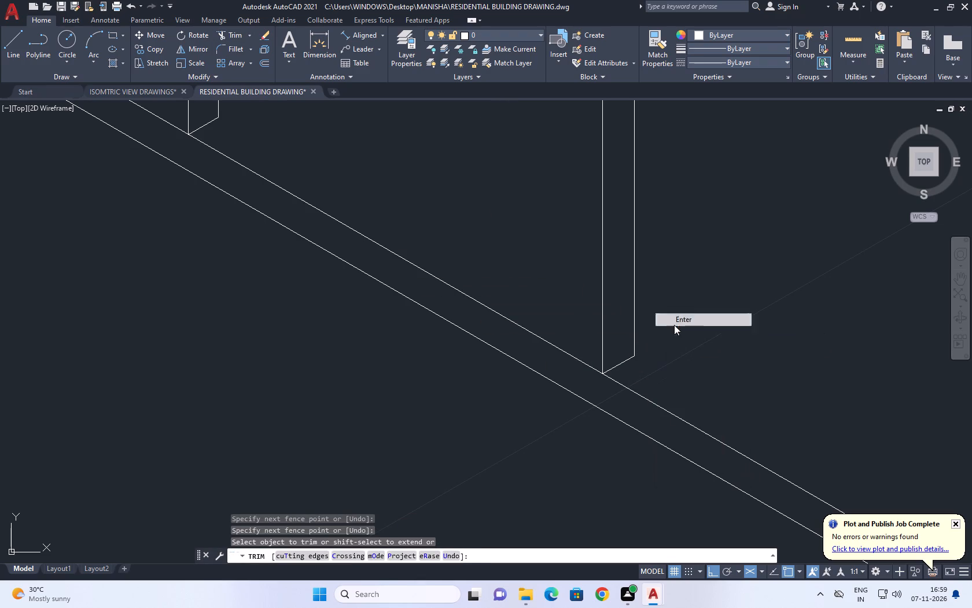
# Look over the whole isometric building and its front window and door frames.
pyautogui.scroll(-5, 470, 279)
pyautogui.moveTo(491, 254); pyautogui.dragTo(520, 306, button='middle')
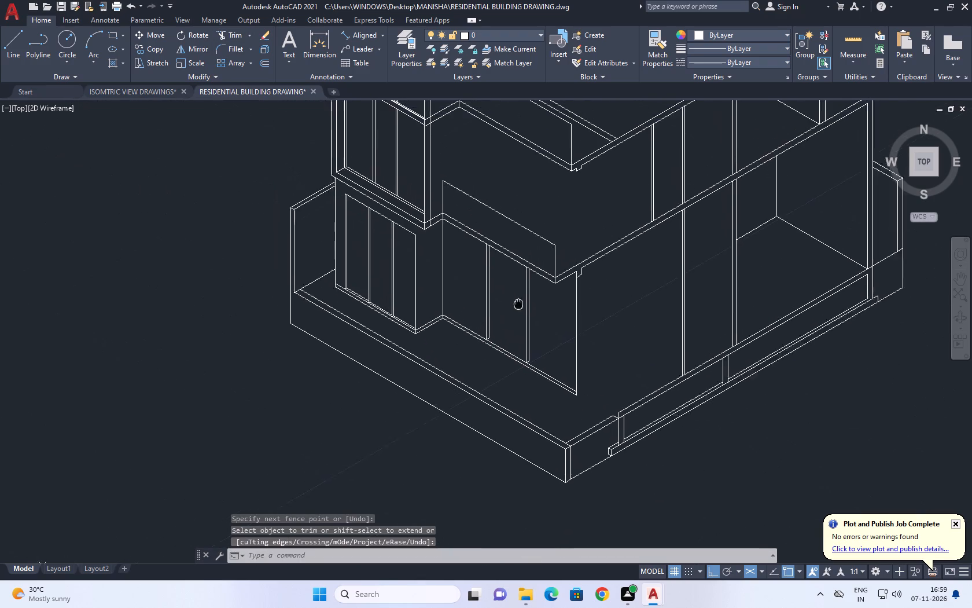
pyautogui.moveTo(520, 306); pyautogui.dragTo(550, 342, button='middle')
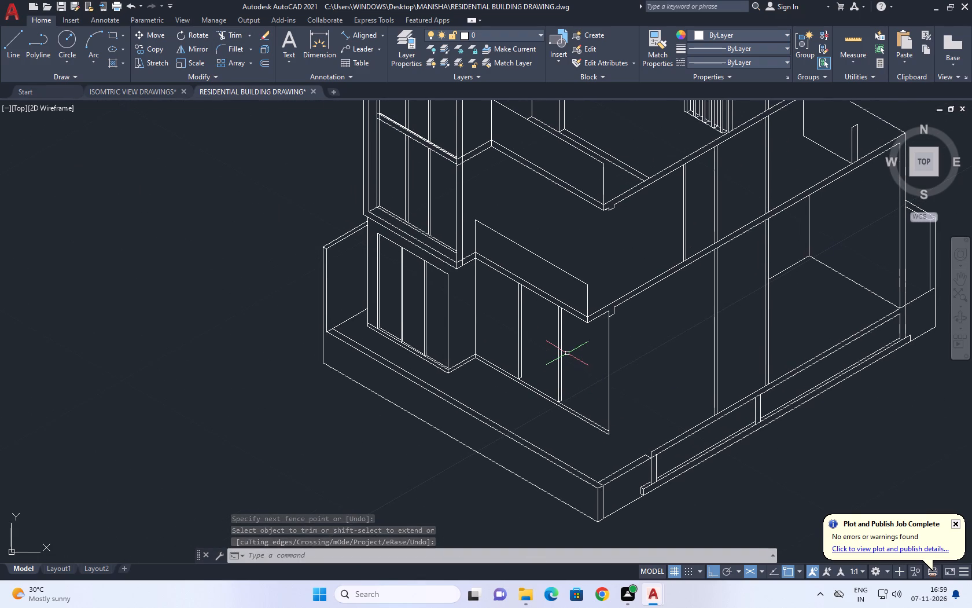
pyautogui.moveTo(433, 290); pyautogui.dragTo(447, 308, button='middle')
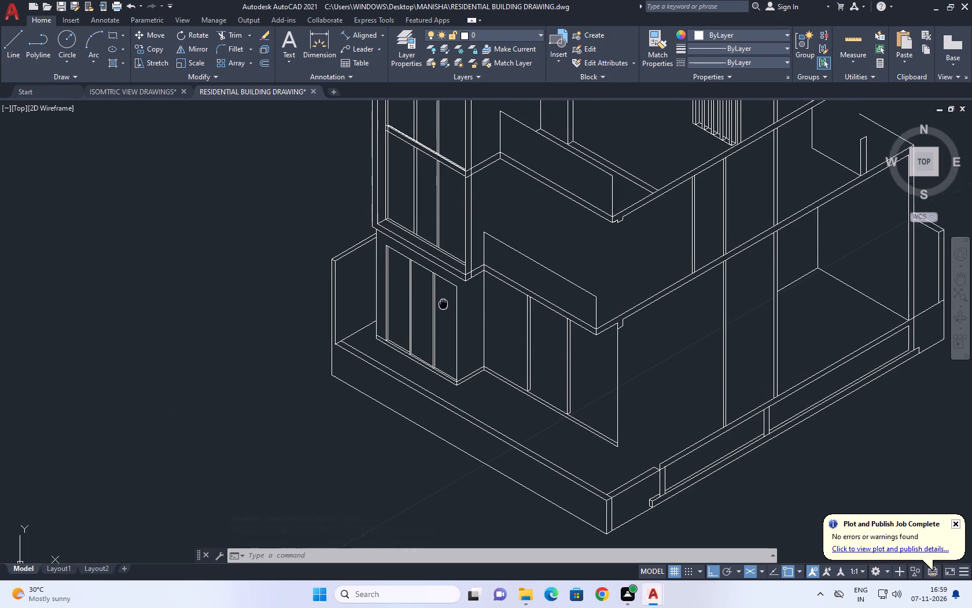
pyautogui.moveTo(447, 308); pyautogui.dragTo(548, 331, button='middle')
pyautogui.scroll(-1, 584, 360)
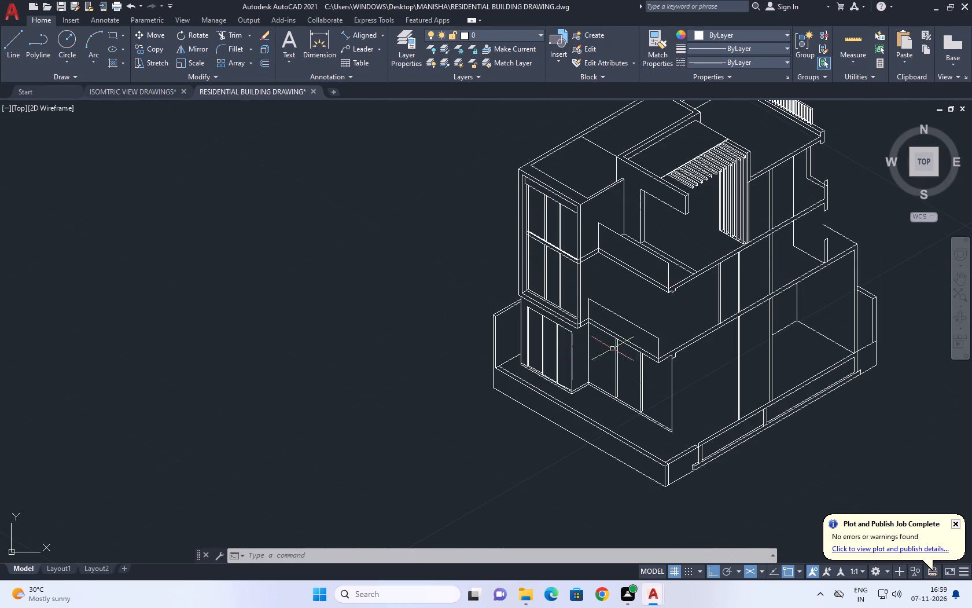
pyautogui.moveTo(689, 303); pyautogui.dragTo(649, 358, button='middle')
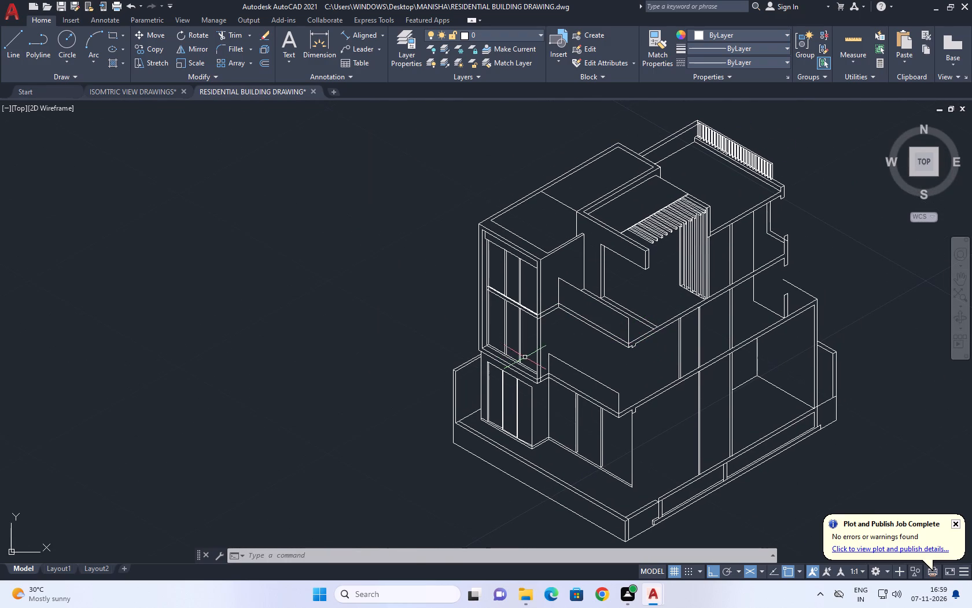
pyautogui.moveTo(638, 369); pyautogui.dragTo(397, 347, button='middle')
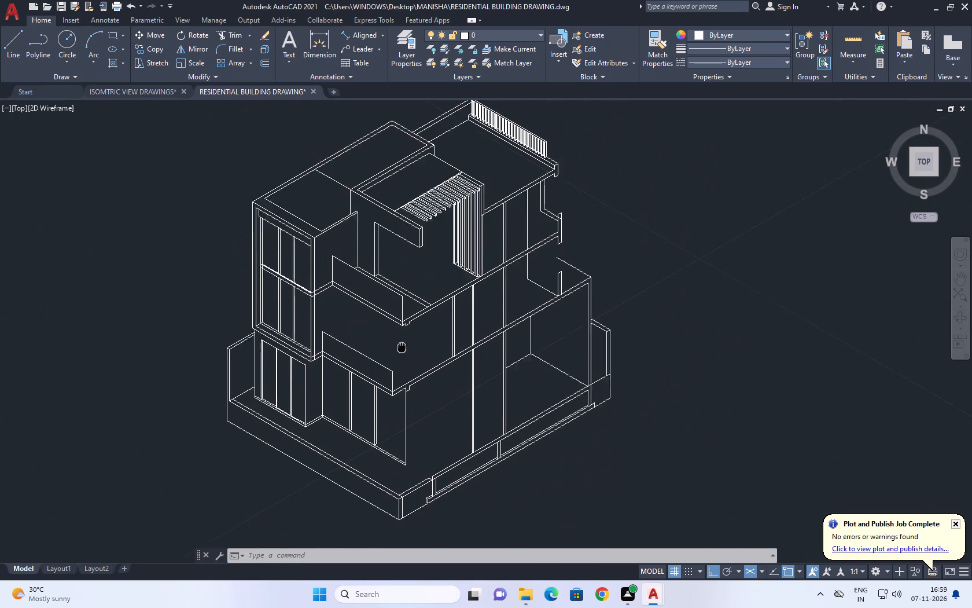
pyautogui.moveTo(397, 347); pyautogui.dragTo(256, 349, button='middle')
pyautogui.scroll(-1, 257, 354)
pyautogui.scroll(1, 75, 208)
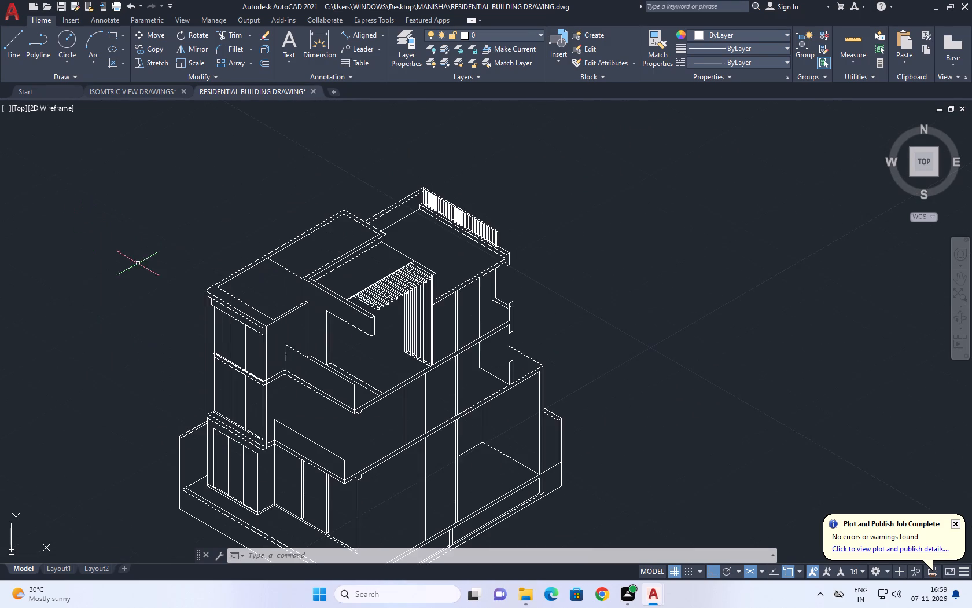
pyautogui.moveTo(209, 341); pyautogui.dragTo(248, 292, button='middle')
pyautogui.scroll(2, 279, 339)
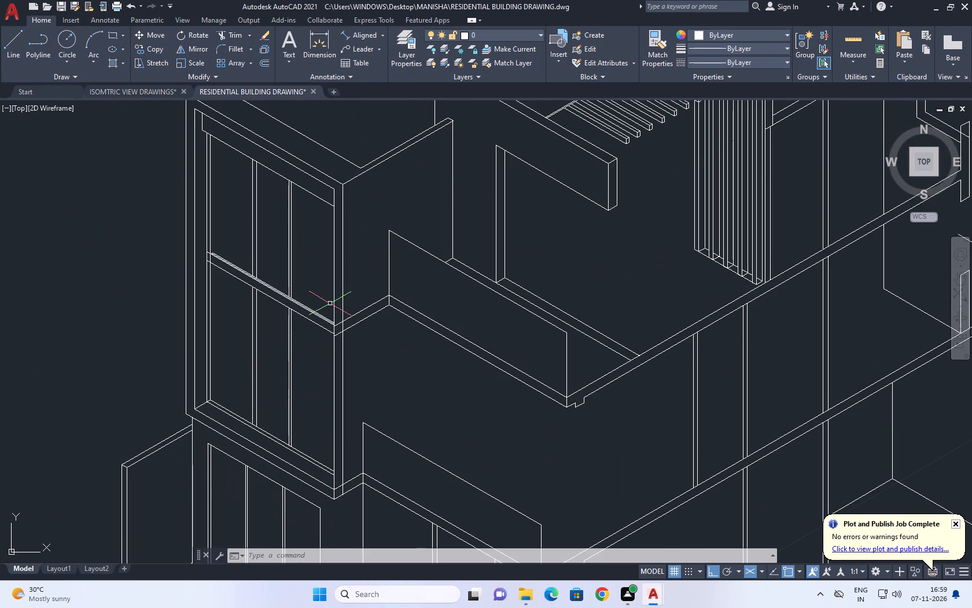
# Hatch the side, top and end faces of the first roof pergola slat with a Solid fill in colour 205,105,40.
pyautogui.write('H')
pyautogui.press('space')
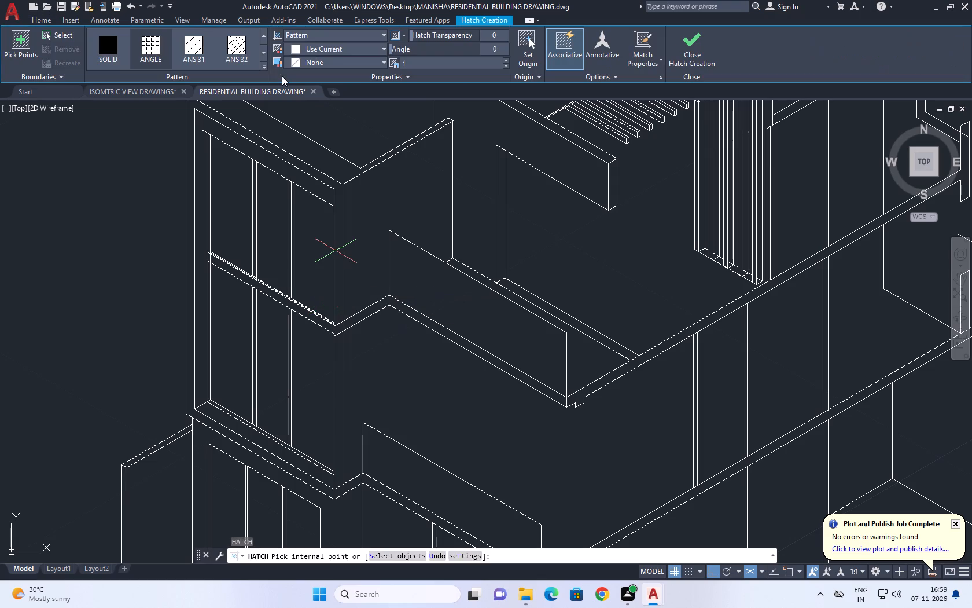
pyautogui.click(336, 38)
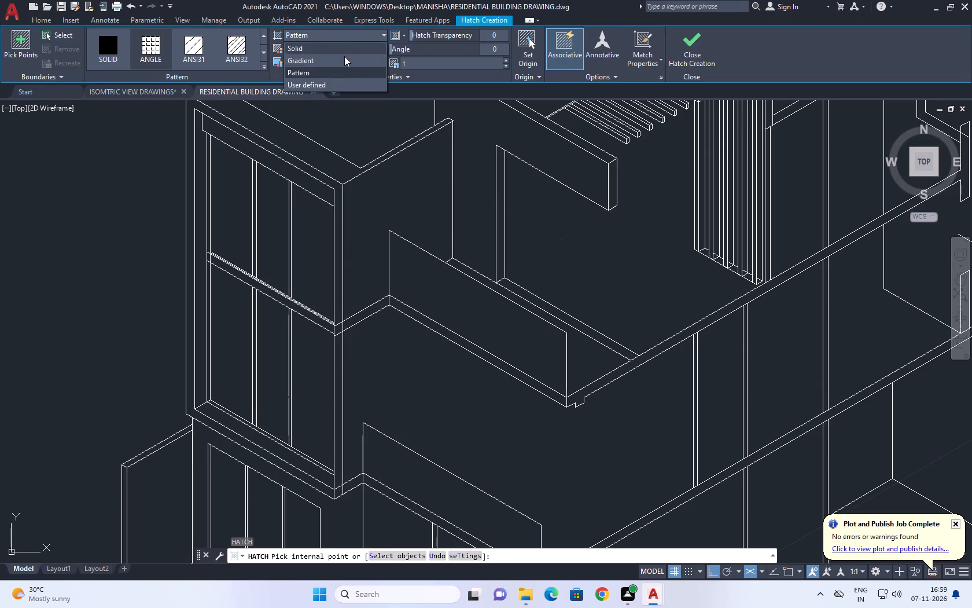
pyautogui.click(344, 50)
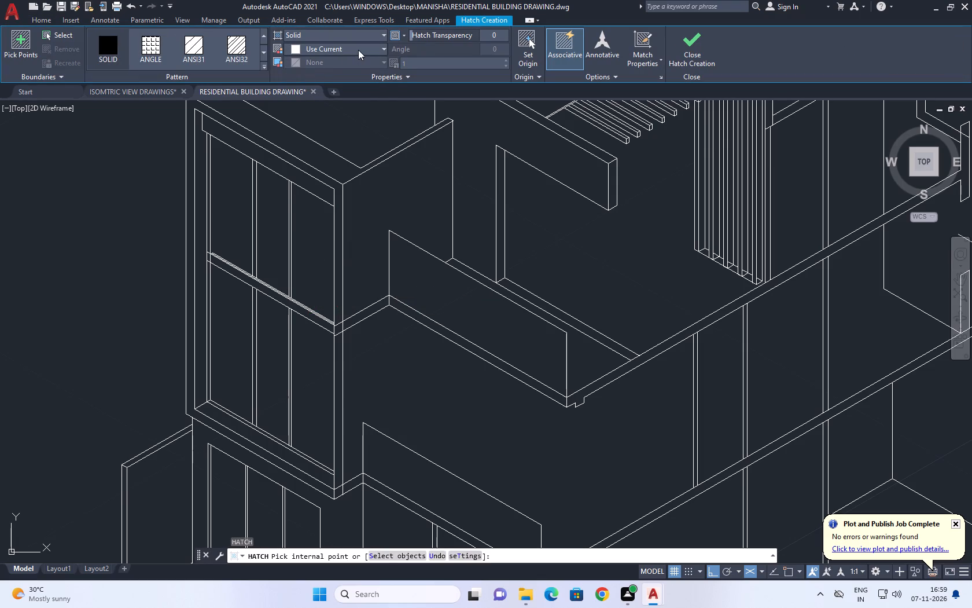
pyautogui.click(360, 50)
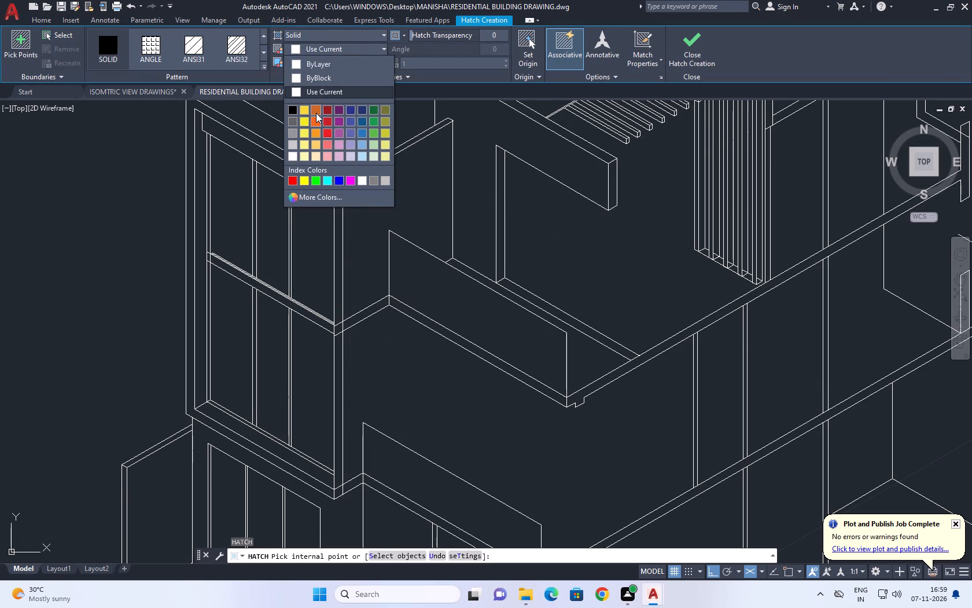
pyautogui.click(316, 110)
pyautogui.moveTo(631, 119); pyautogui.dragTo(562, 251, button='middle')
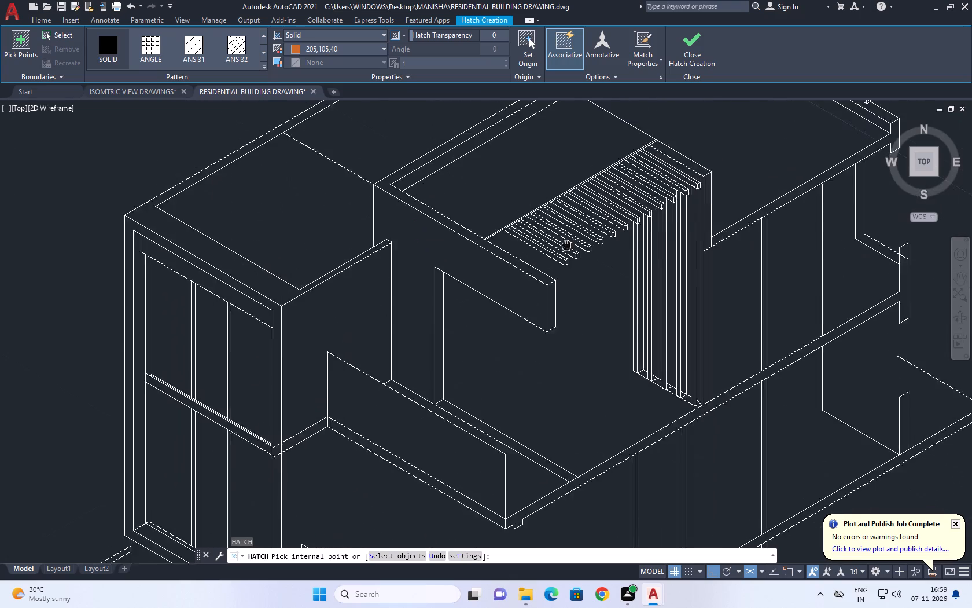
pyautogui.moveTo(562, 251); pyautogui.dragTo(550, 274, button='middle')
pyautogui.scroll(5, 548, 282)
pyautogui.click(541, 295)
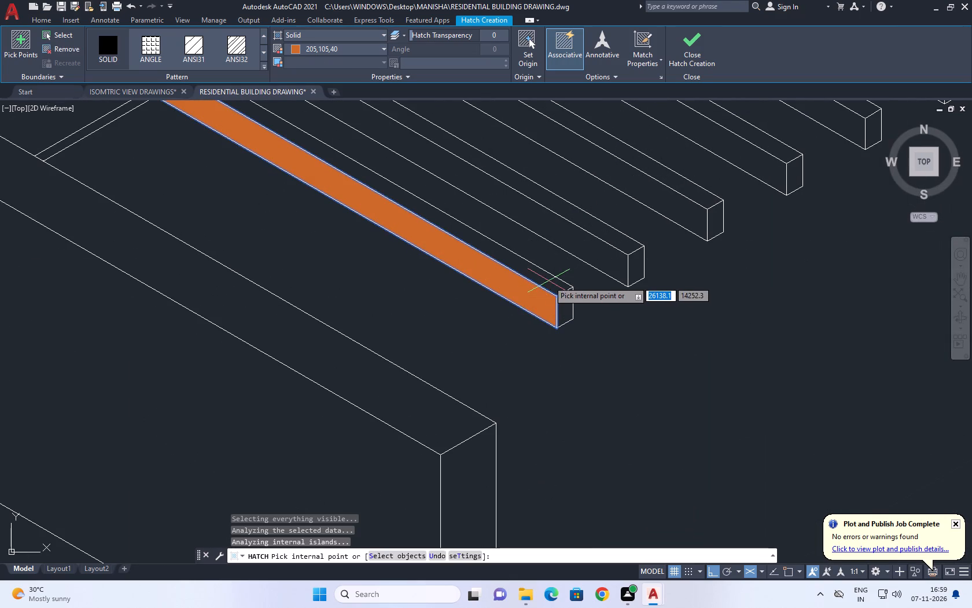
pyautogui.click(551, 279)
pyautogui.click(562, 303)
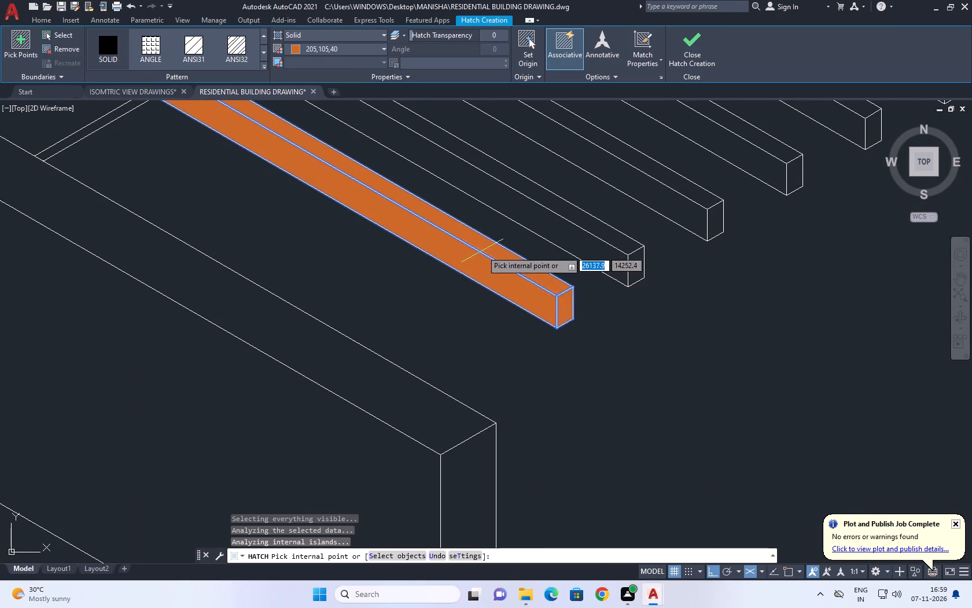
# Fill the side, top and end faces of the second, third and fourth pergola slats with the same solid orange hatch.
pyautogui.moveTo(477, 258); pyautogui.dragTo(418, 343, button='middle')
pyautogui.click(466, 297)
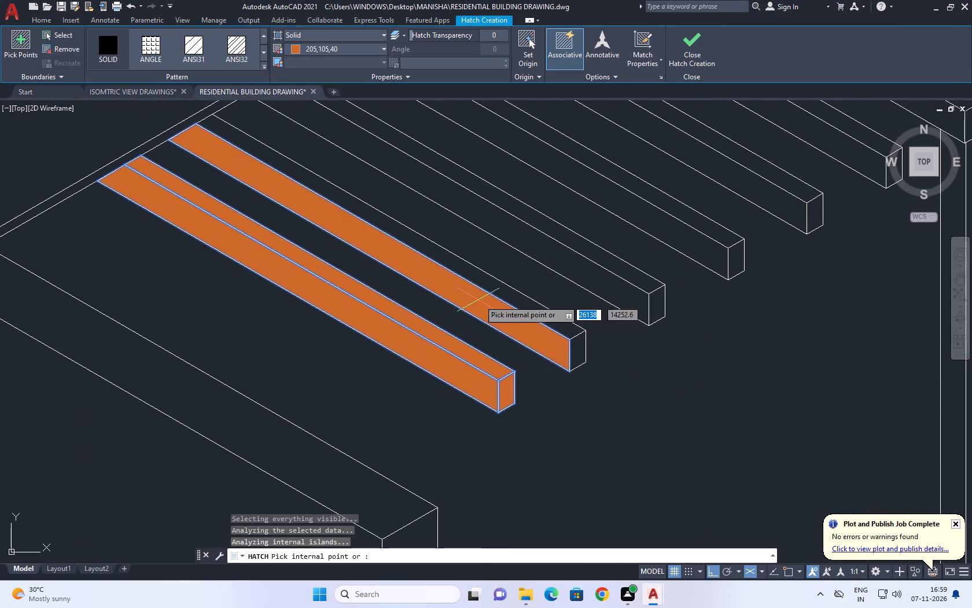
pyautogui.click(522, 301)
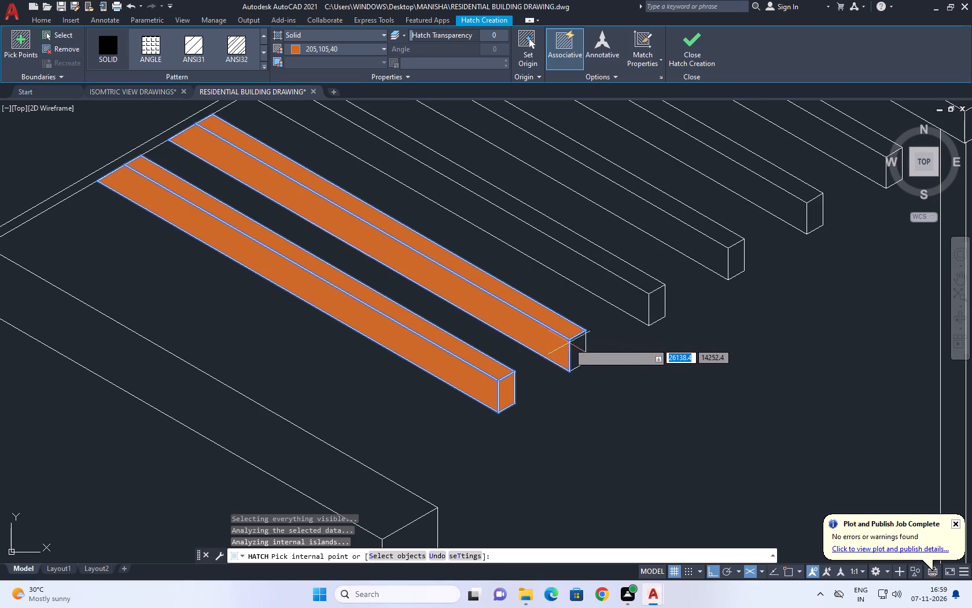
pyautogui.click(575, 346)
pyautogui.click(603, 278)
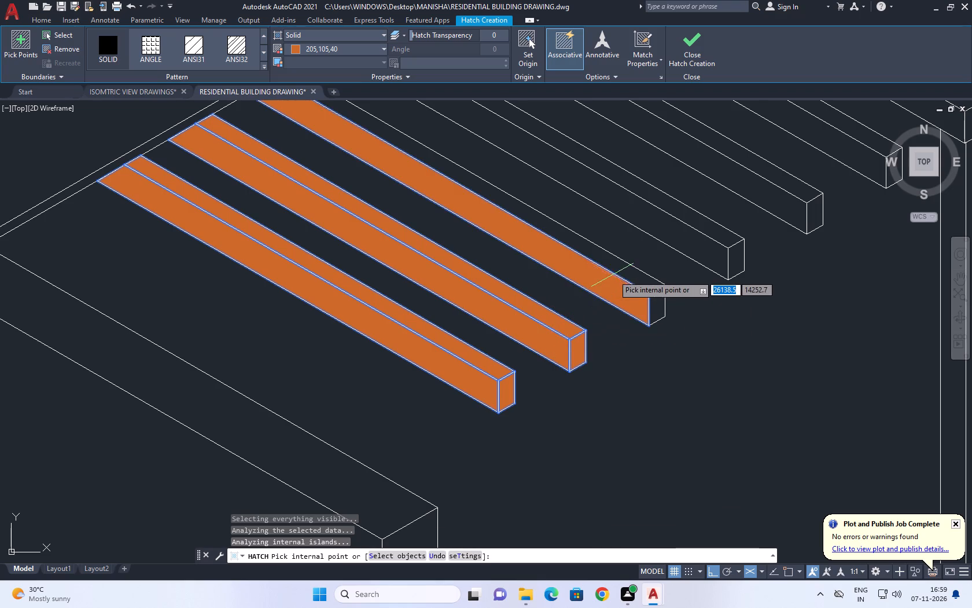
pyautogui.click(623, 273)
pyautogui.click(655, 307)
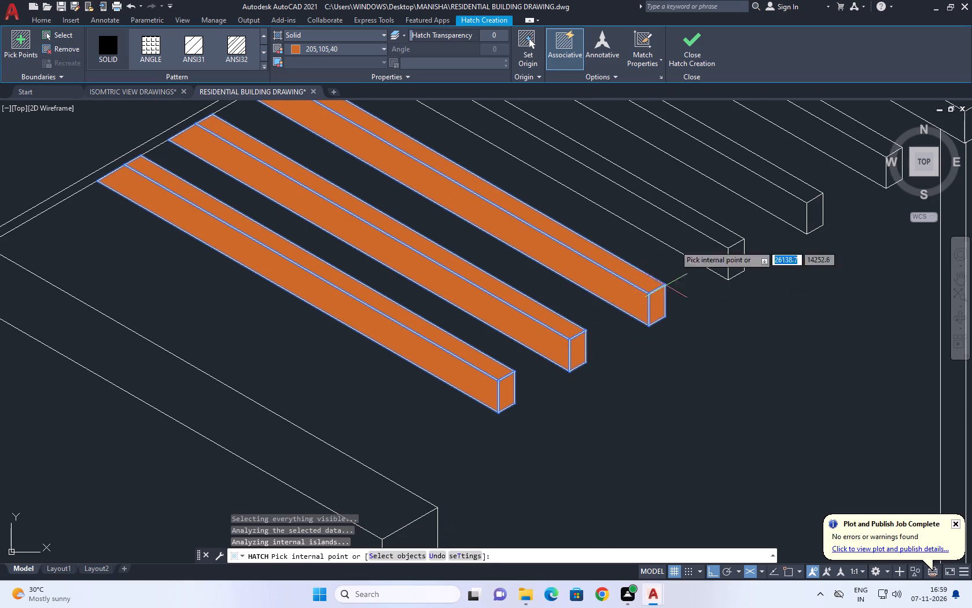
pyautogui.click(688, 231)
pyautogui.click(690, 217)
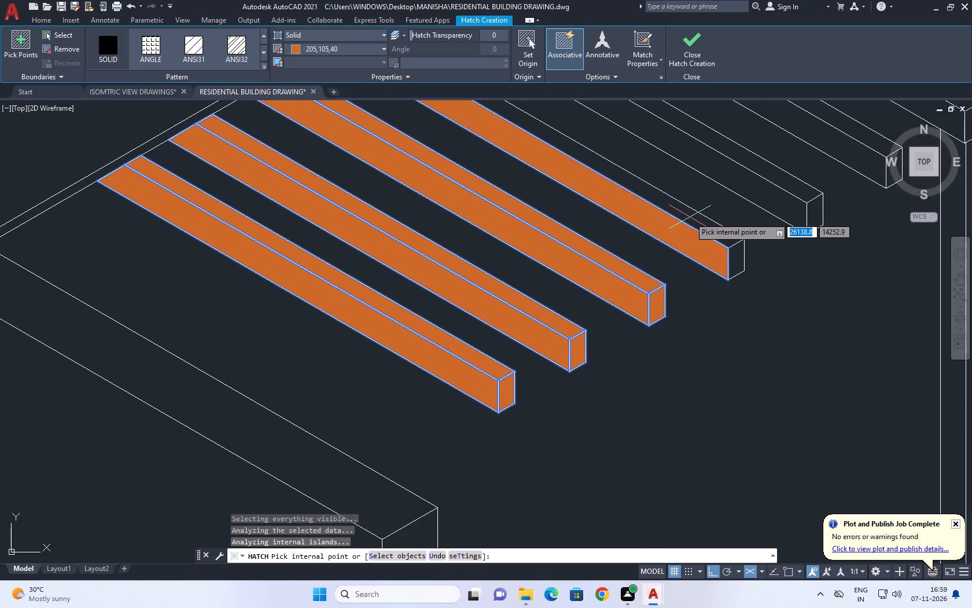
pyautogui.click(734, 257)
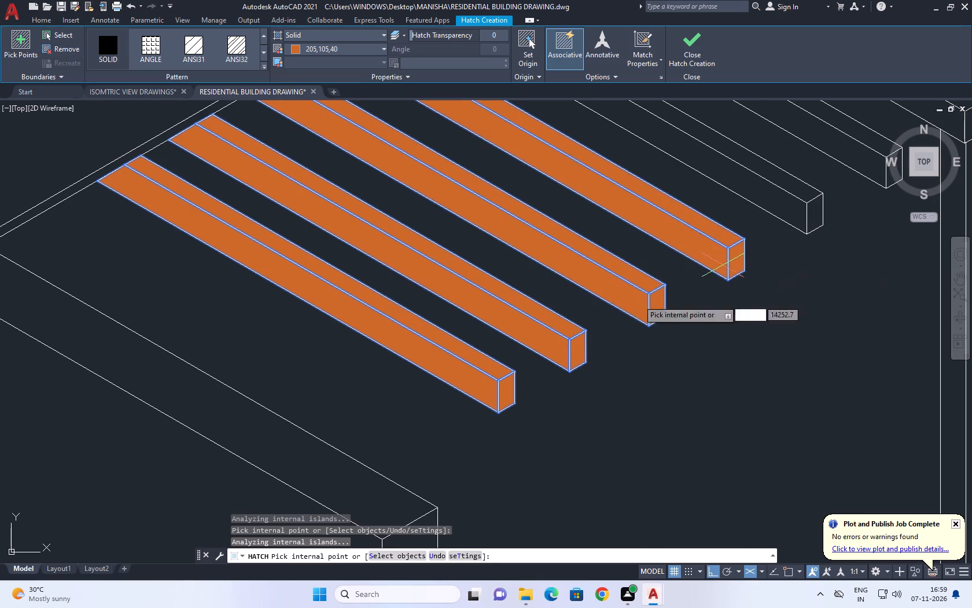
pyautogui.press('Return')
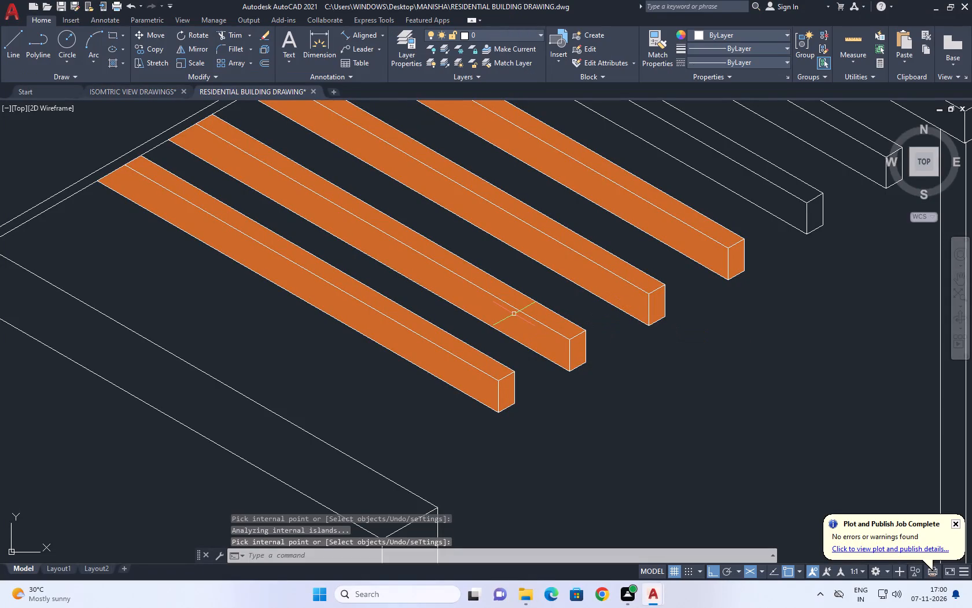
# Hatch all visible faces of the fifth, sixth and seventh pergola slats with the Solid fill in colour 205,105,40.
pyautogui.scroll(-2, 643, 316)
pyautogui.moveTo(716, 302); pyautogui.dragTo(366, 420, button='middle')
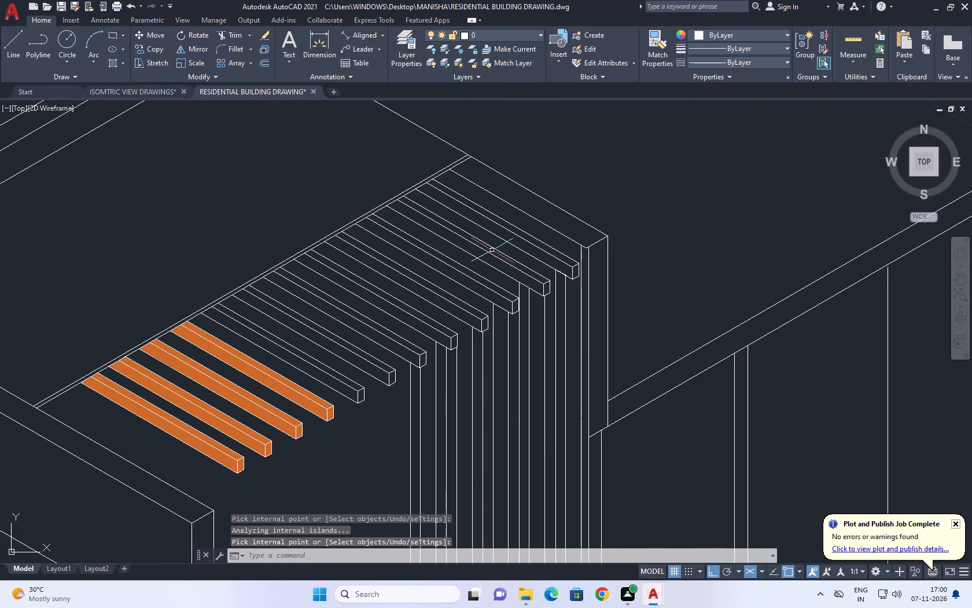
pyautogui.rightClick(299, 228)
pyautogui.click(357, 235)
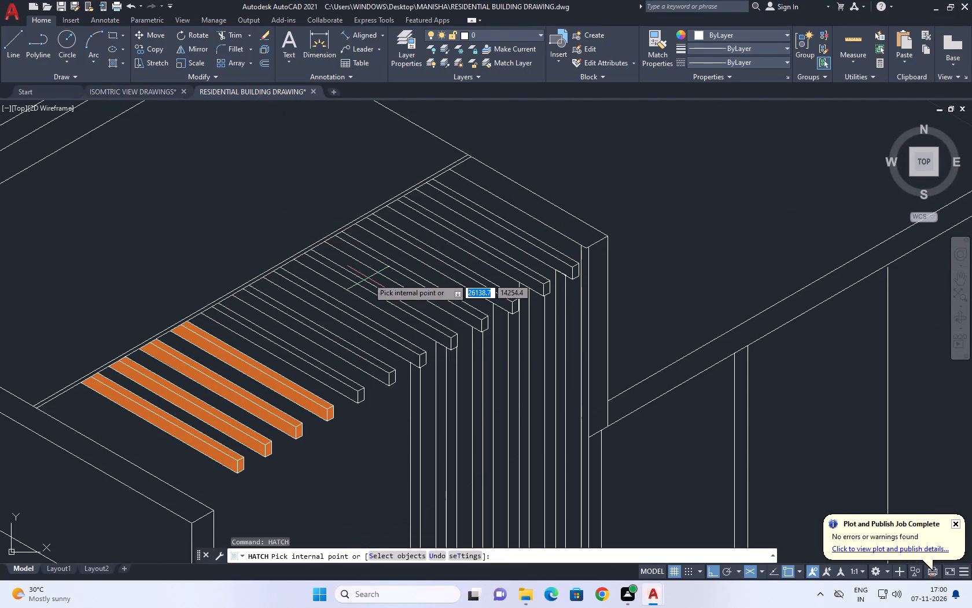
pyautogui.scroll(2, 354, 382)
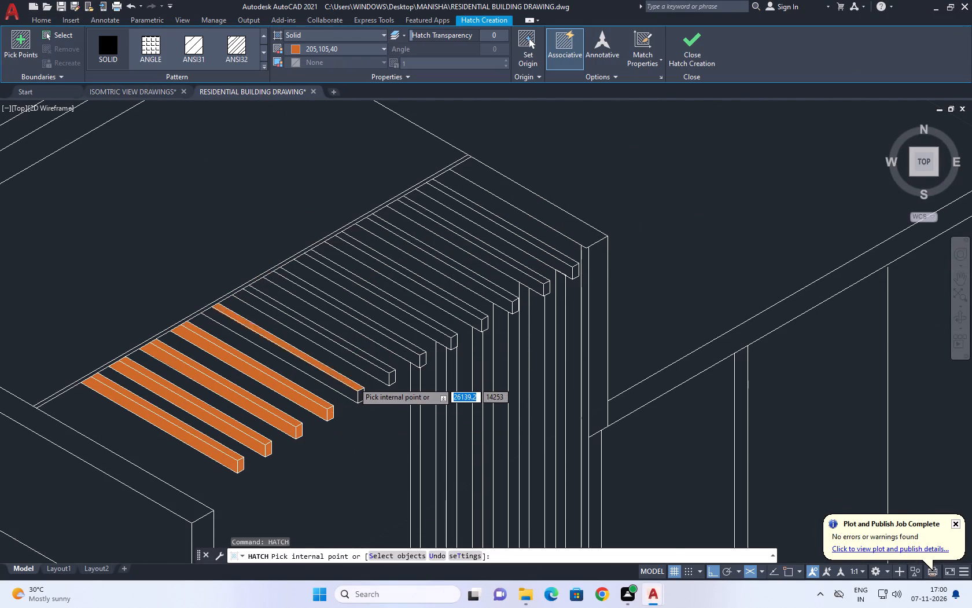
pyautogui.click(351, 385)
pyautogui.click(347, 393)
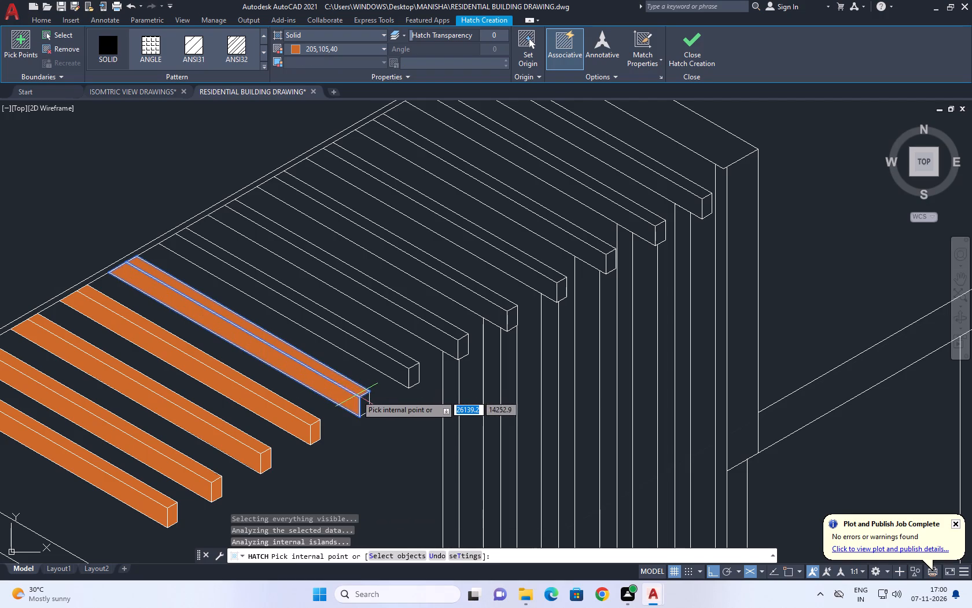
pyautogui.click(365, 398)
pyautogui.click(398, 369)
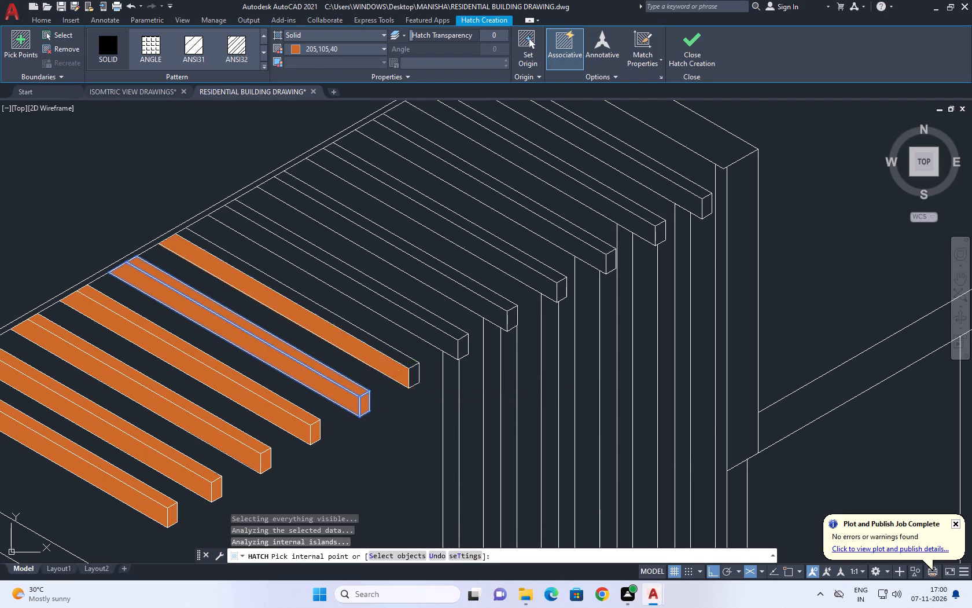
pyautogui.click(404, 362)
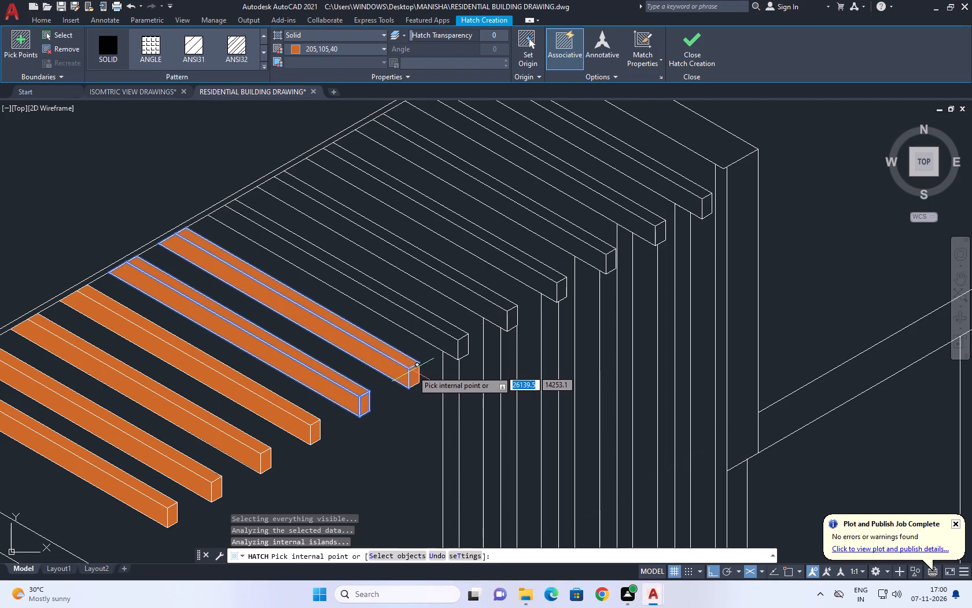
pyautogui.click(413, 371)
pyautogui.click(450, 340)
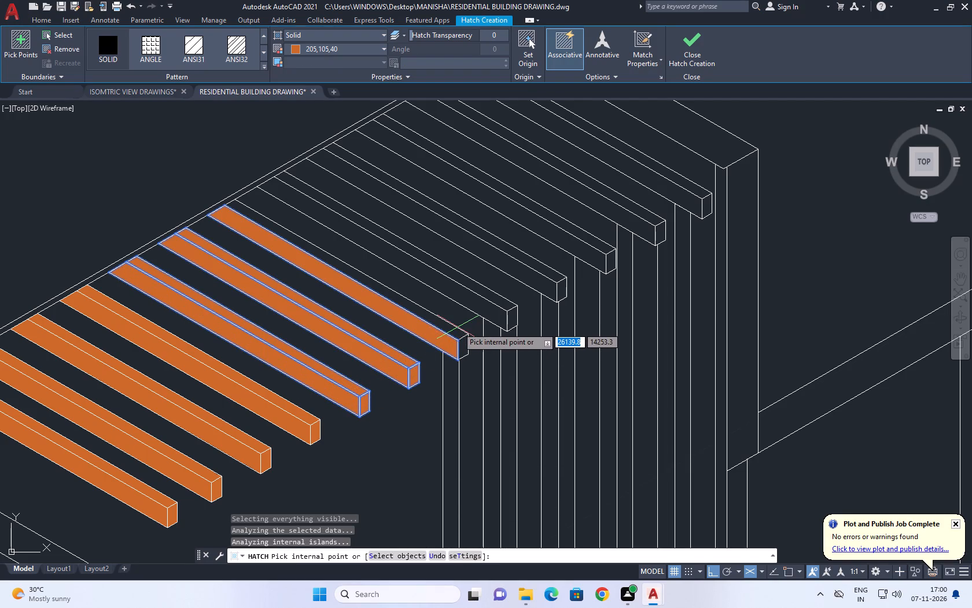
pyautogui.moveTo(456, 331); pyautogui.dragTo(455, 337)
pyautogui.click(461, 342)
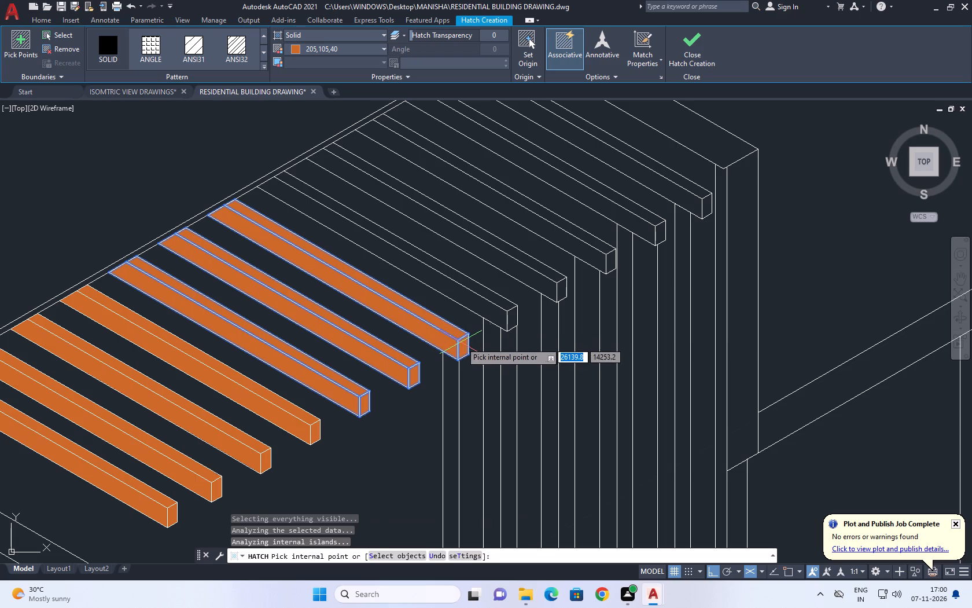
# Hatch the side, top and end faces of the eighth, ninth and tenth pergola slats with the Solid fill in colour 205,105,40.
pyautogui.click(507, 312)
pyautogui.click(496, 301)
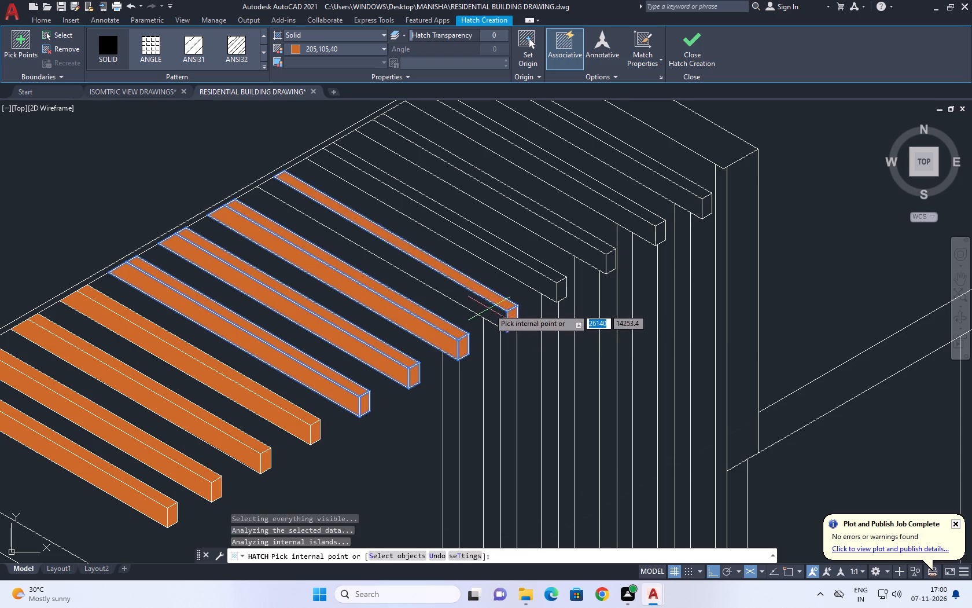
pyautogui.click(488, 309)
pyautogui.click(540, 276)
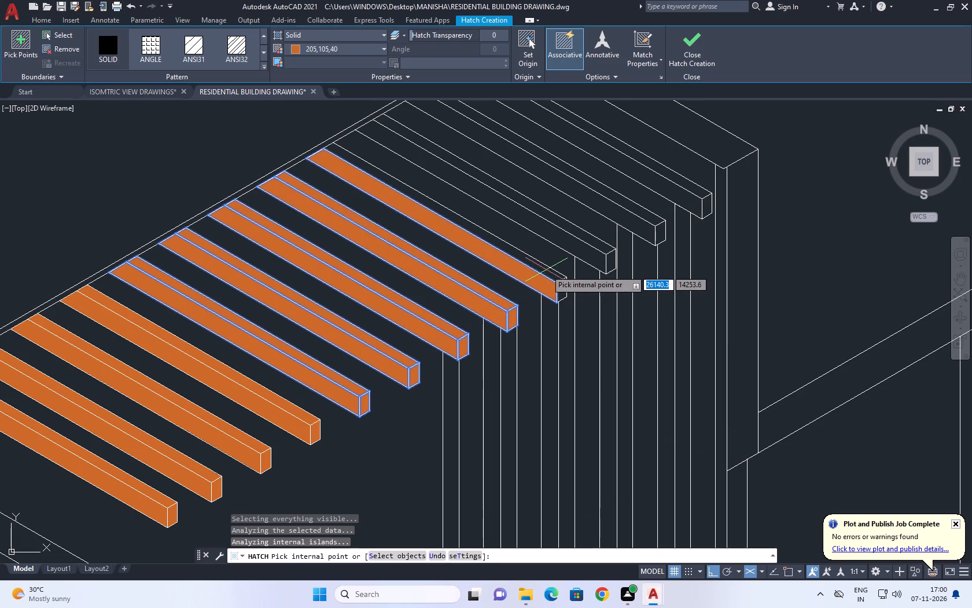
pyautogui.click(546, 270)
pyautogui.click(559, 289)
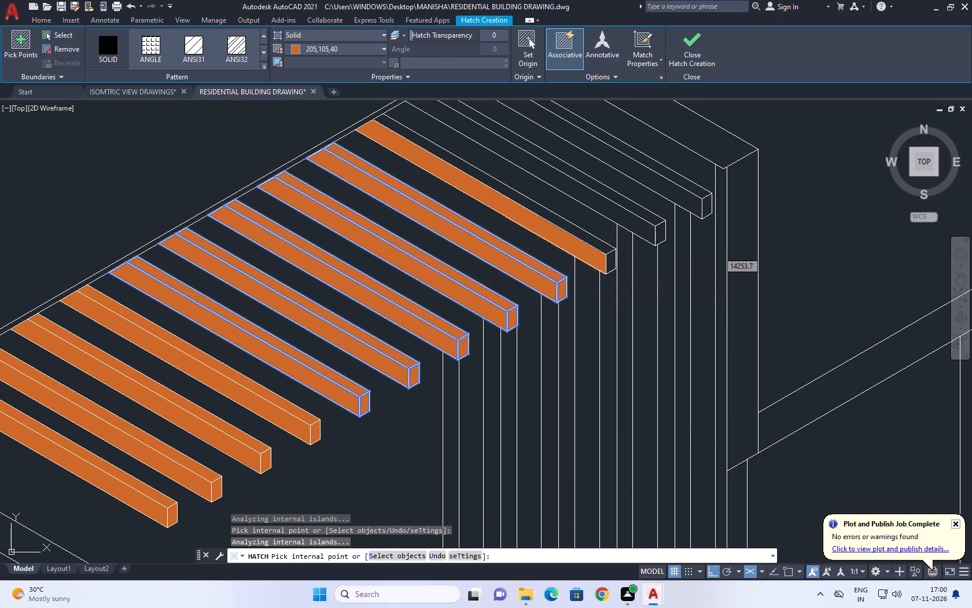
pyautogui.click(598, 251)
pyautogui.click(601, 247)
pyautogui.click(606, 258)
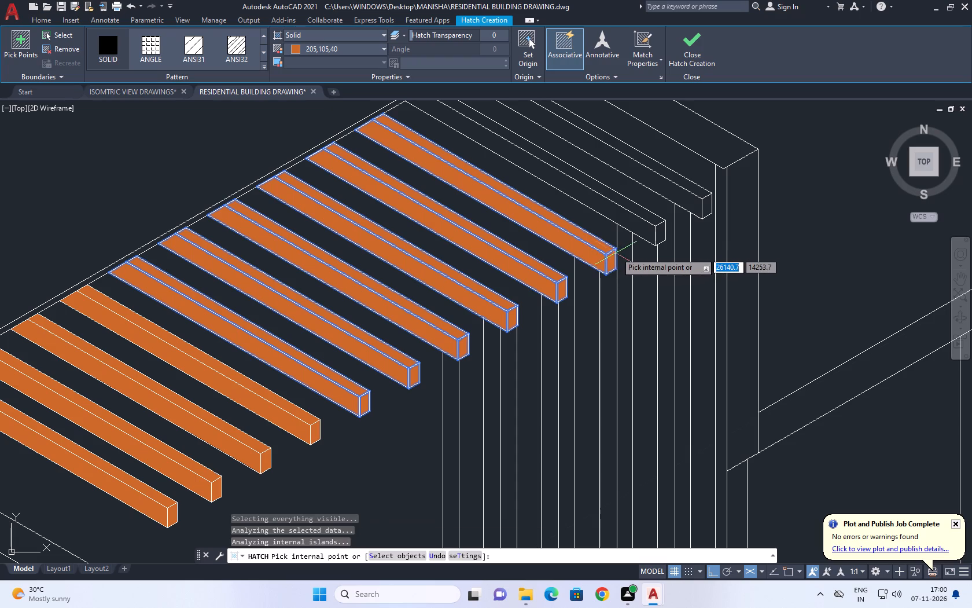
# Hatch all visible faces of the last two pergola slats in the same solid orange and finish the hatch.
pyautogui.click(641, 225)
pyautogui.click(650, 214)
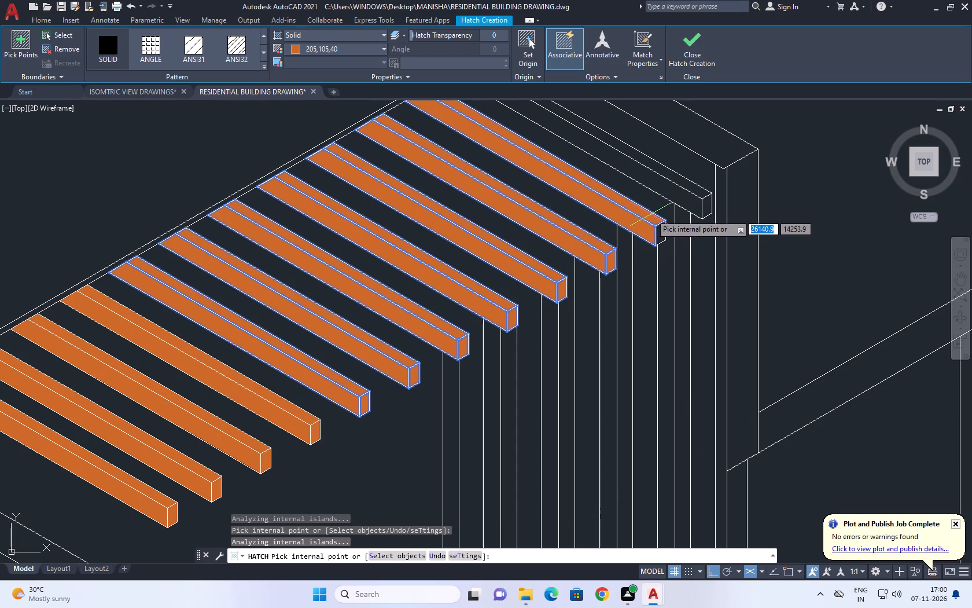
pyautogui.click(662, 232)
pyautogui.click(690, 194)
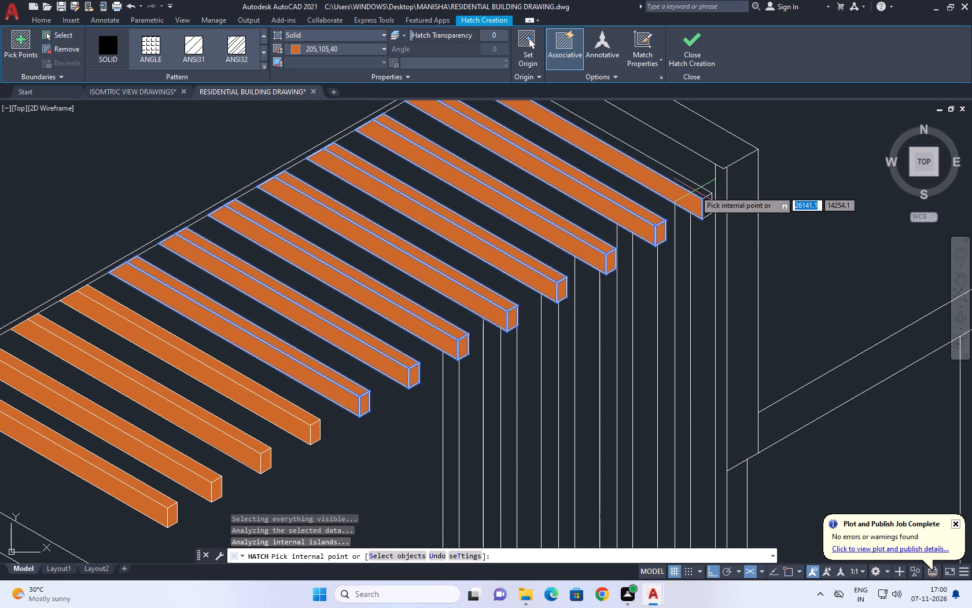
pyautogui.click(695, 189)
pyautogui.click(706, 203)
pyautogui.scroll(-2, 577, 268)
pyautogui.press('space')
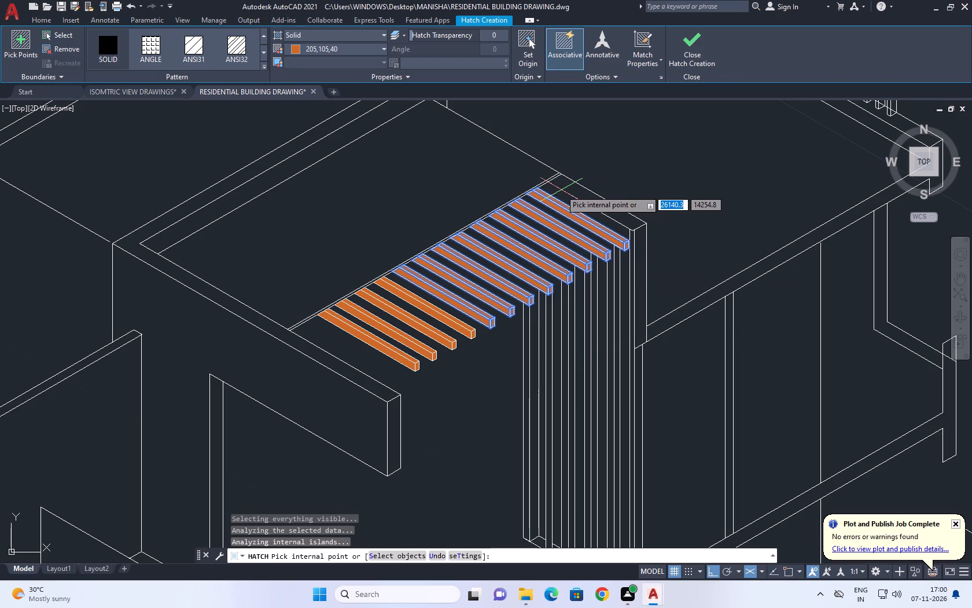
# Hatch the two long faces and the base of the outermost vertical slat beside the wall with a Solid fill in colour 248,153,30.
pyautogui.moveTo(363, 274); pyautogui.dragTo(491, 307, button='middle')
pyautogui.scroll(-1, 494, 310)
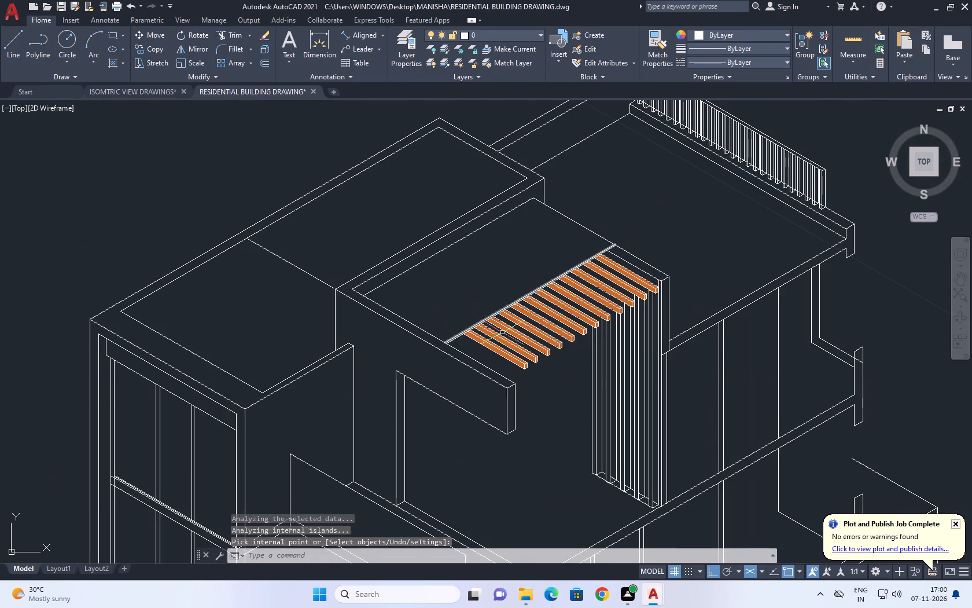
pyautogui.moveTo(589, 326); pyautogui.dragTo(489, 278, button='middle')
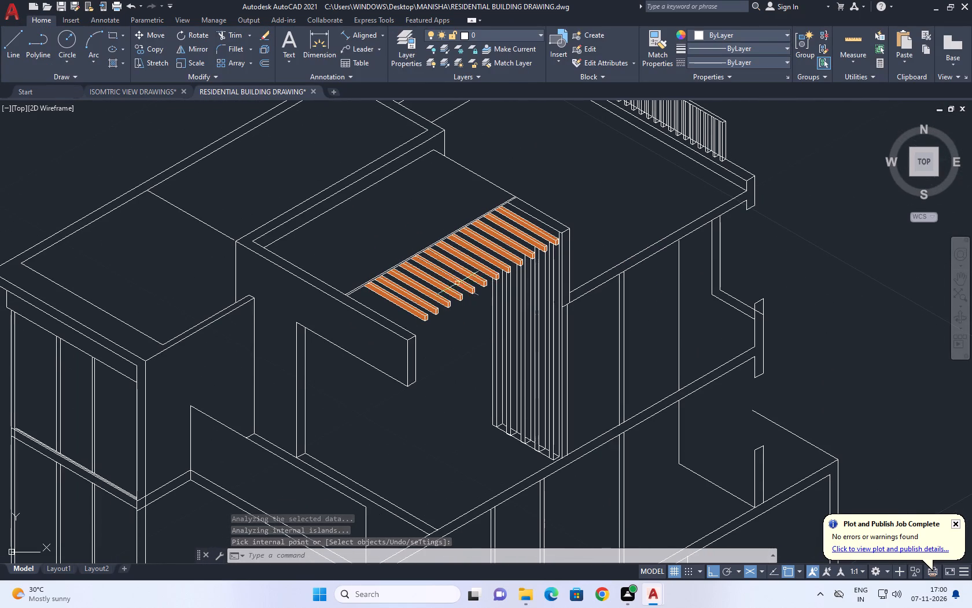
pyautogui.press('space')
pyautogui.click(320, 47)
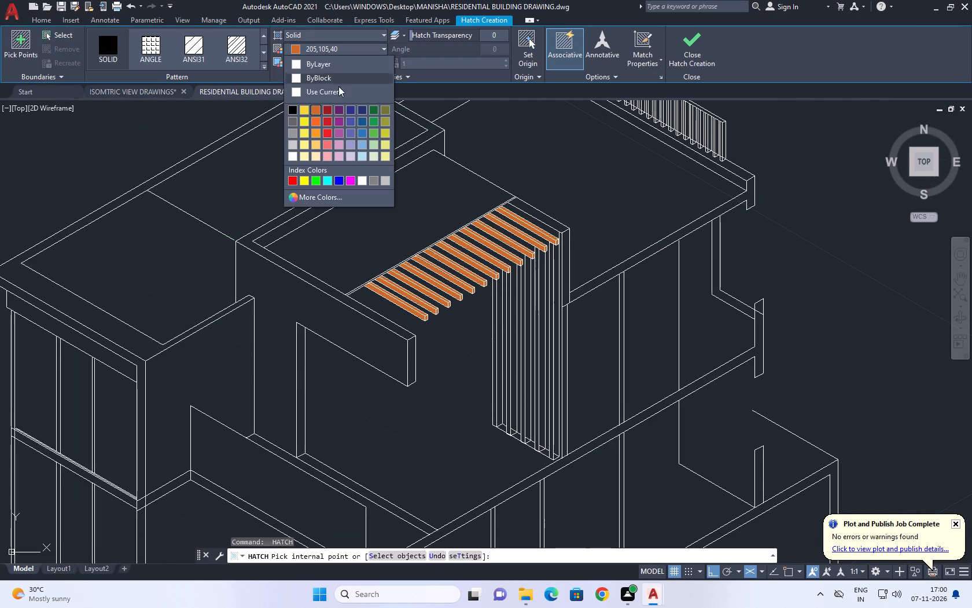
pyautogui.click(317, 129)
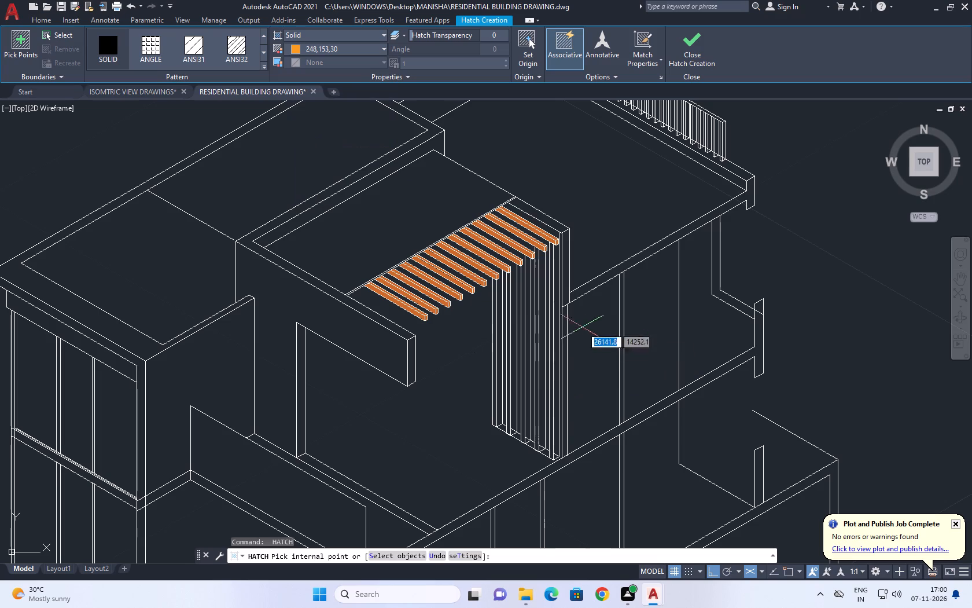
pyautogui.scroll(2, 548, 453)
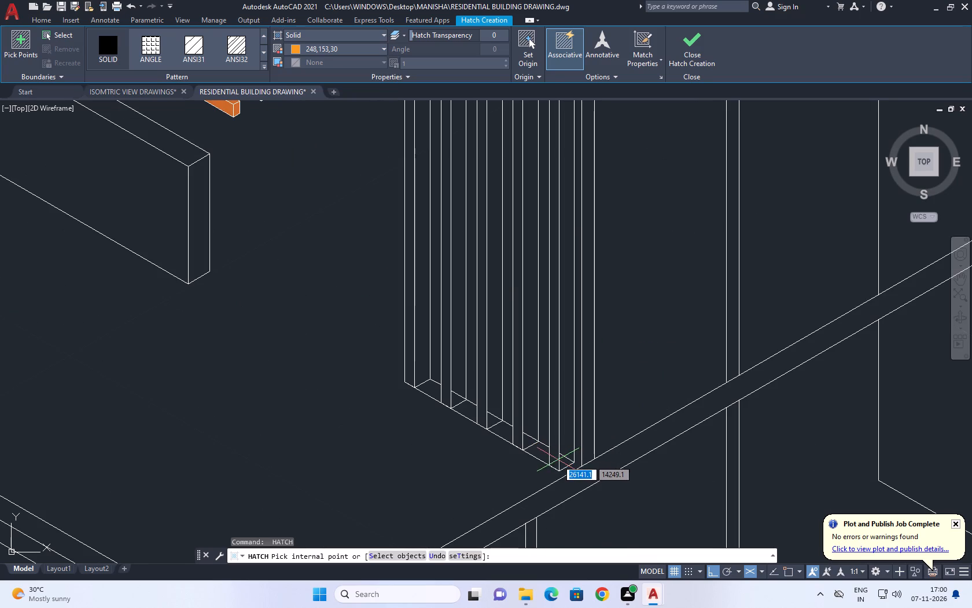
pyautogui.click(566, 462)
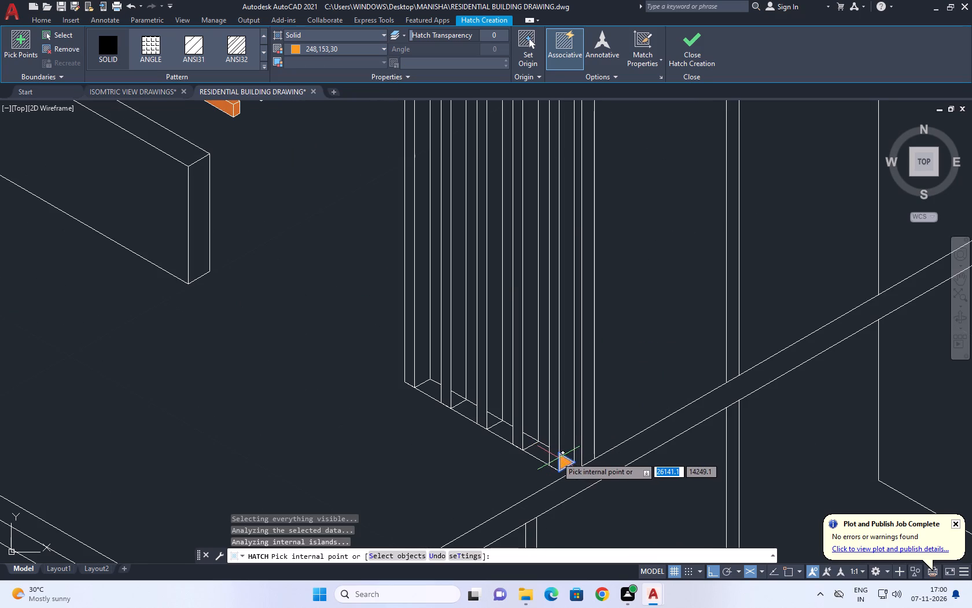
pyautogui.click(554, 454)
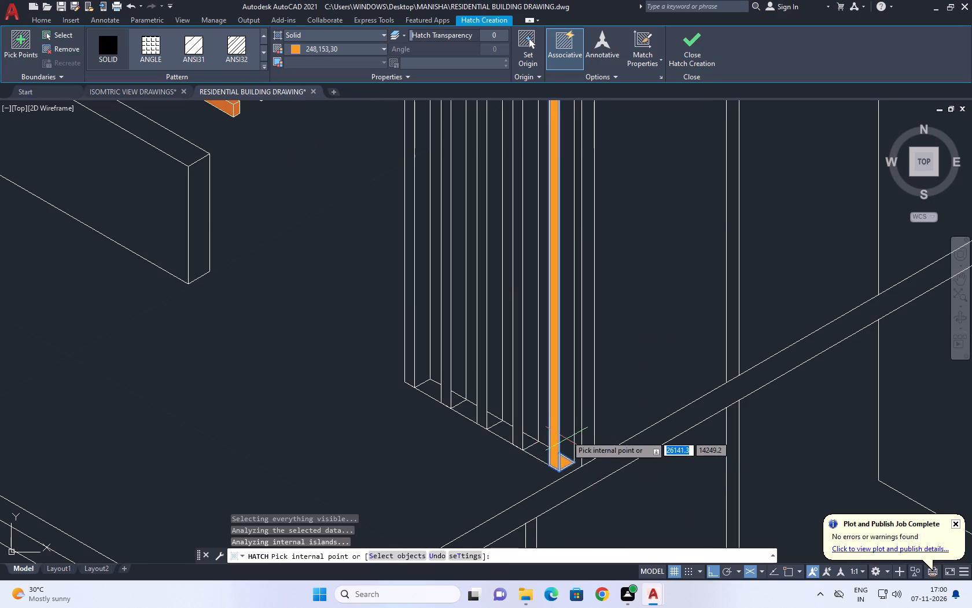
pyautogui.click(566, 430)
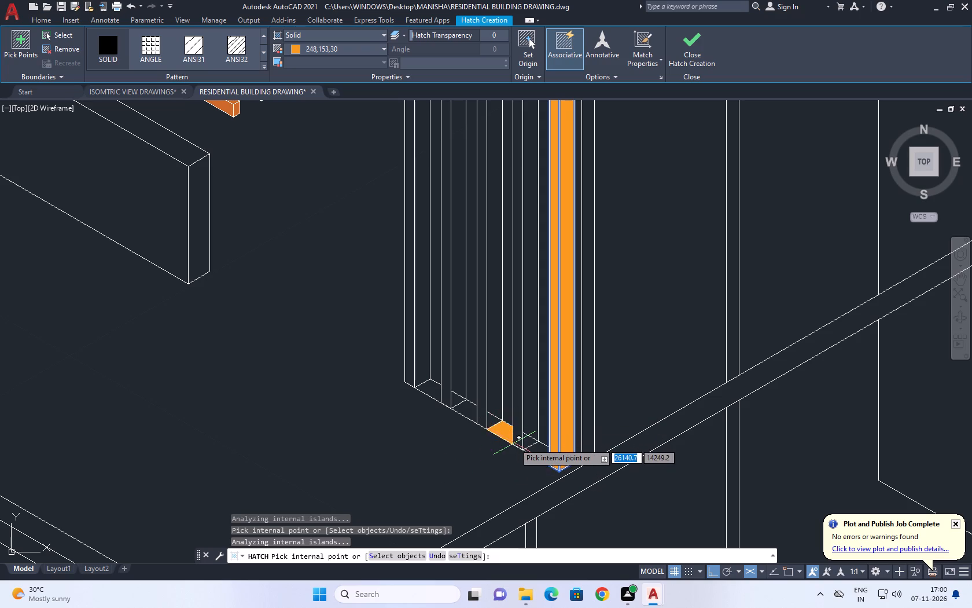
# Hatch the triangular base area of the adjacent vertical slat in 248,153,30 and try to hatch its long faces.
pyautogui.scroll(2, 524, 442)
pyautogui.click(531, 441)
pyautogui.click(512, 441)
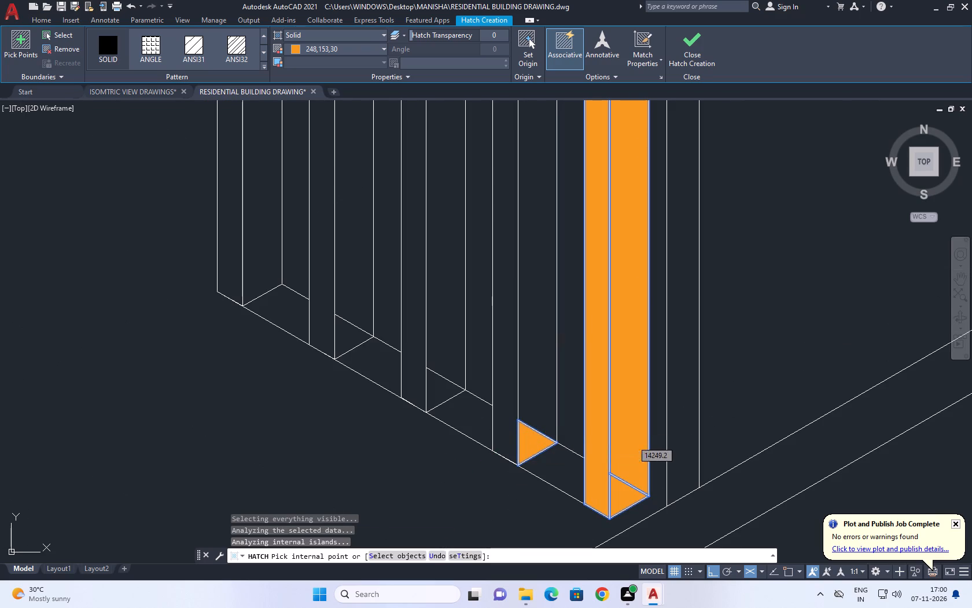
pyautogui.click(607, 208)
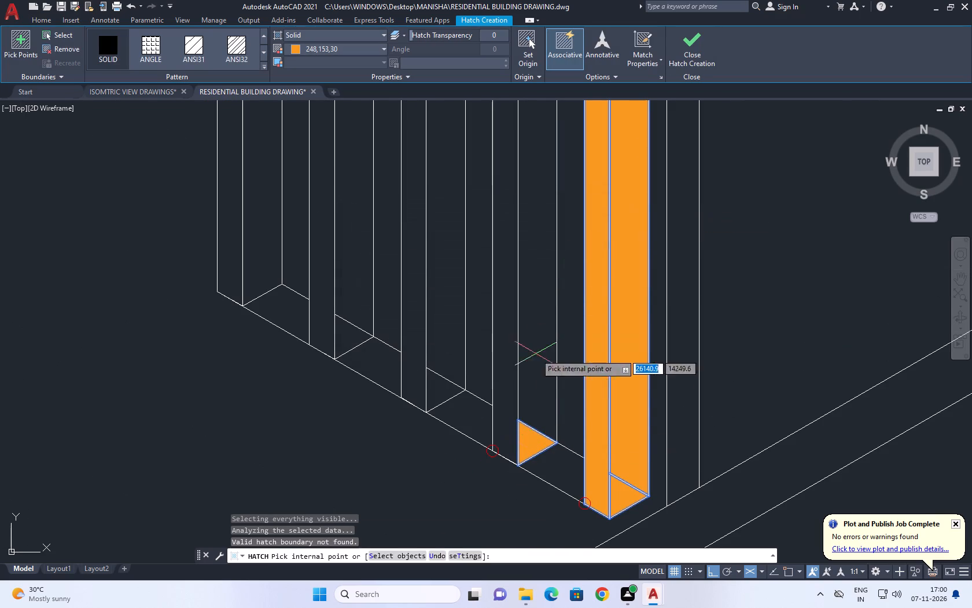
pyautogui.click(537, 408)
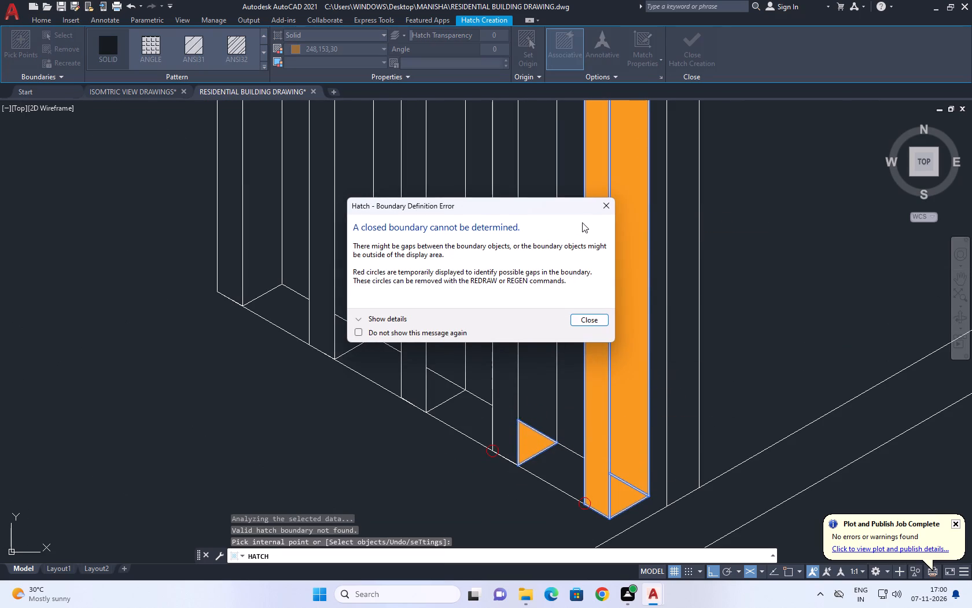
pyautogui.click(610, 202)
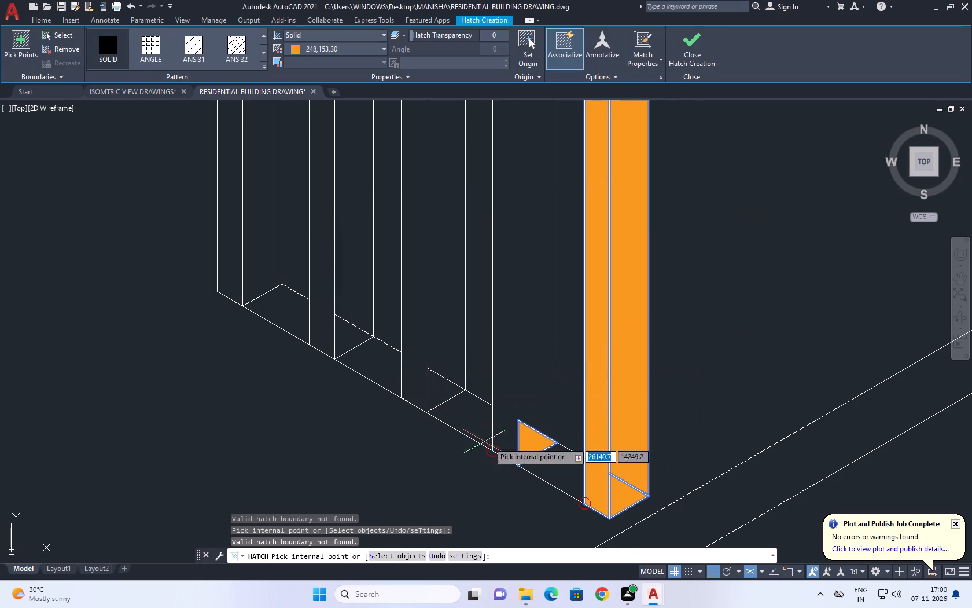
pyautogui.press('Escape')
pyautogui.press('Escape')
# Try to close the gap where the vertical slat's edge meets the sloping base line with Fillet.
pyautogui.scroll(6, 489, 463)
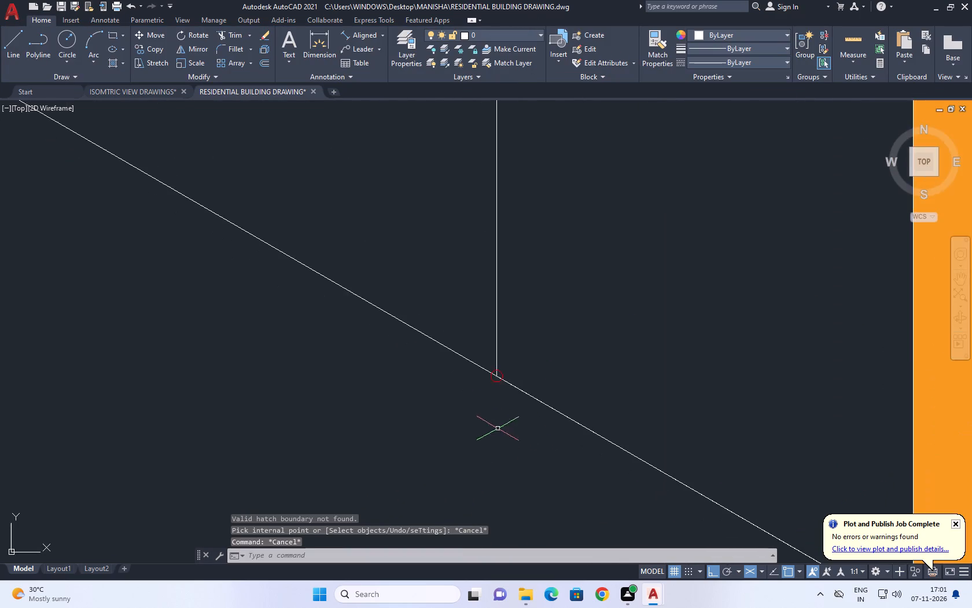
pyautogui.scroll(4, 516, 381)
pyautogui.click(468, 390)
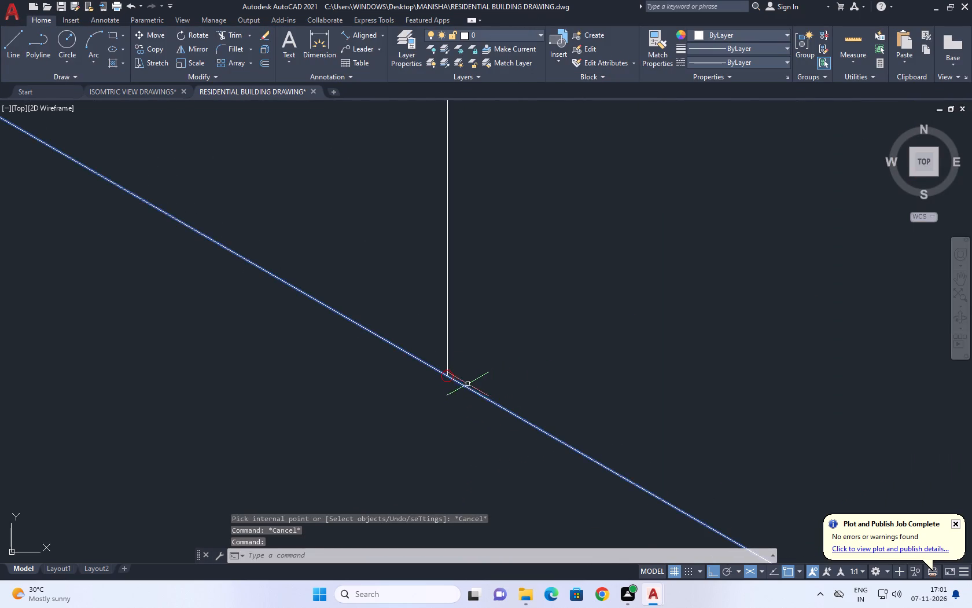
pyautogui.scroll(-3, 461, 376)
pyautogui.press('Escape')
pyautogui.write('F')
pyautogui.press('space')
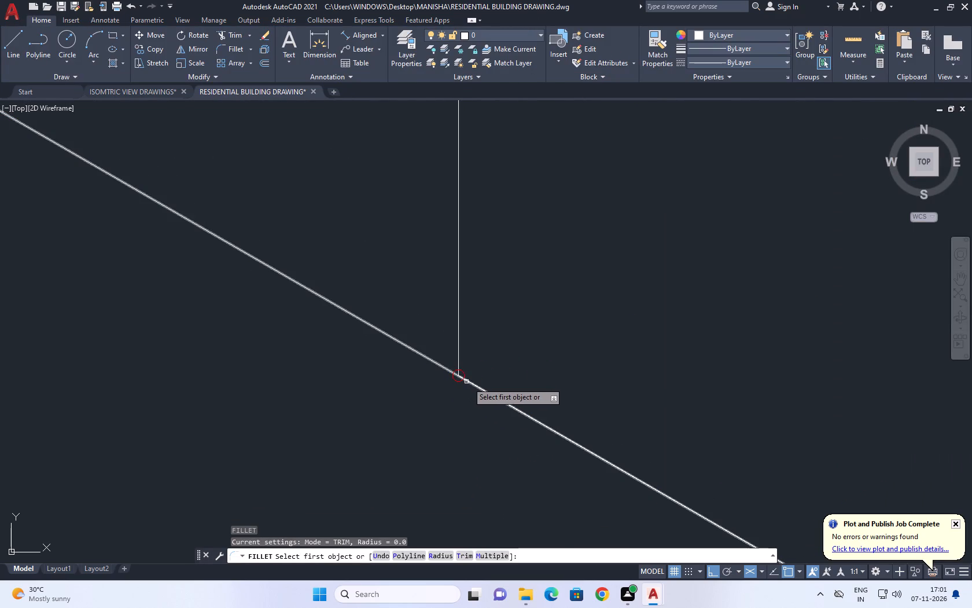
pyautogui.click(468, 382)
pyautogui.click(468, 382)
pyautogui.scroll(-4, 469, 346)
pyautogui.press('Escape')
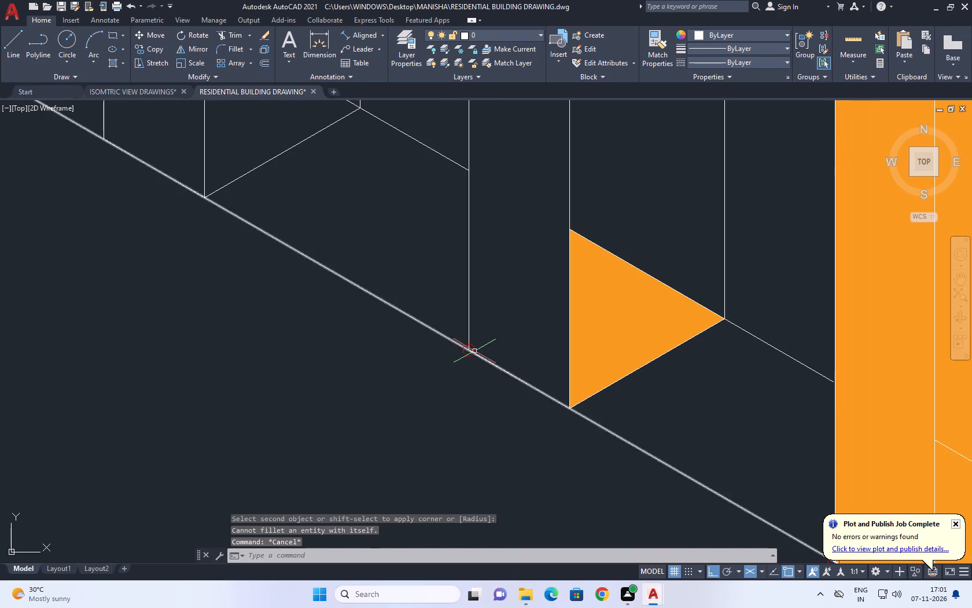
# Extend the vertical slats' sloping base line at the marked gaps, beyond the filled slat to the slab edge line.
pyautogui.write('EX')
pyautogui.press('space')
pyautogui.click(463, 315)
pyautogui.click(498, 329)
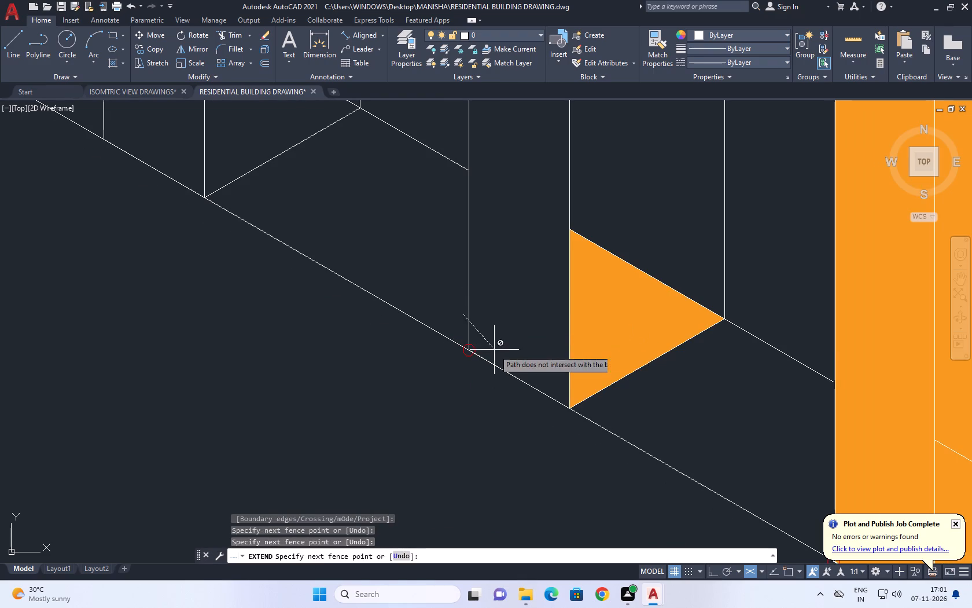
pyautogui.click(494, 350)
pyautogui.click(492, 356)
pyautogui.click(480, 376)
pyautogui.scroll(-3, 484, 361)
pyautogui.click(558, 398)
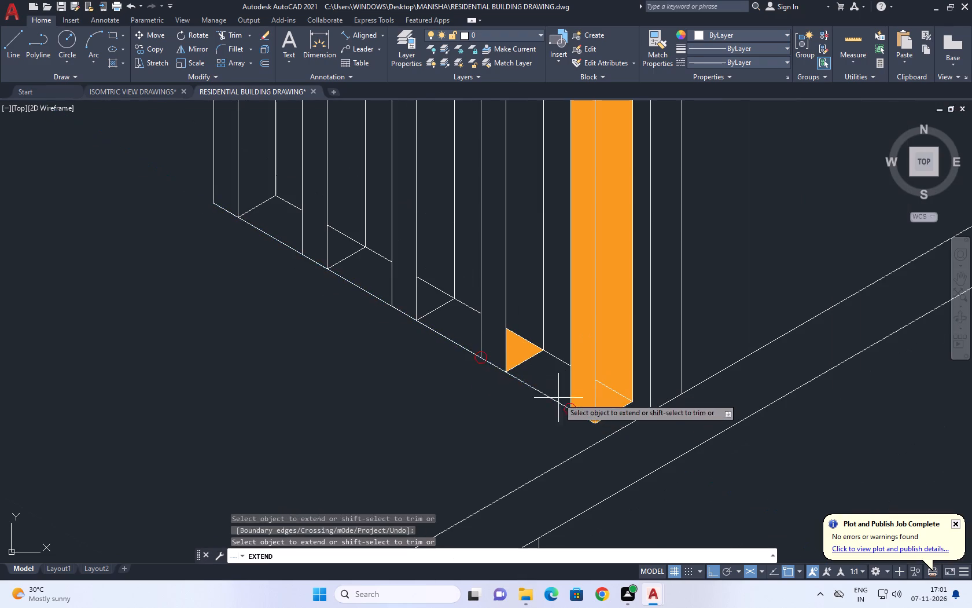
pyautogui.click(549, 415)
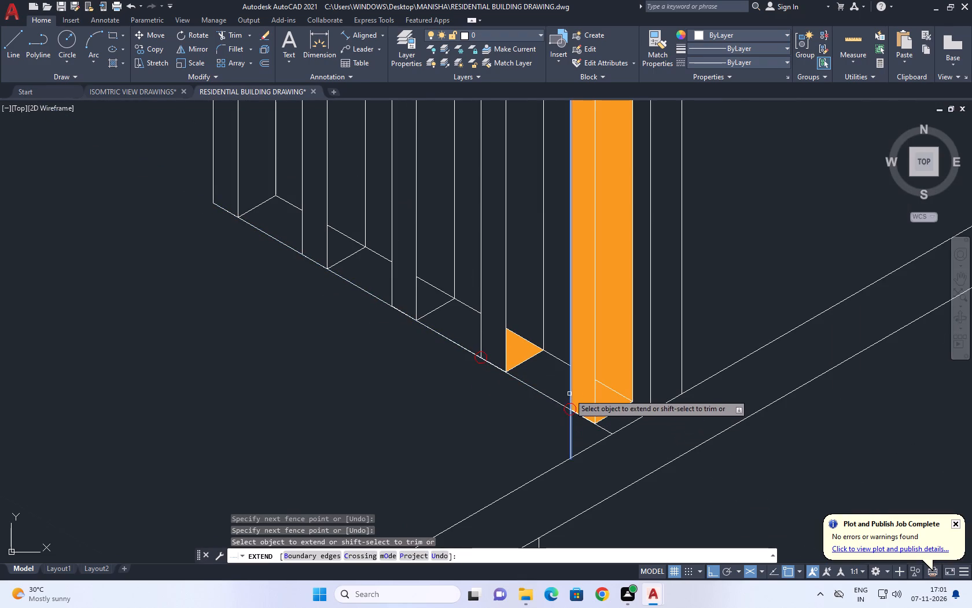
pyautogui.press('Escape')
# Hatch the wide face of the vertical slat at the far end of the row with the Solid fill in colour 248,153,30.
pyautogui.scroll(-2, 505, 404)
pyautogui.write('H')
pyautogui.press('space')
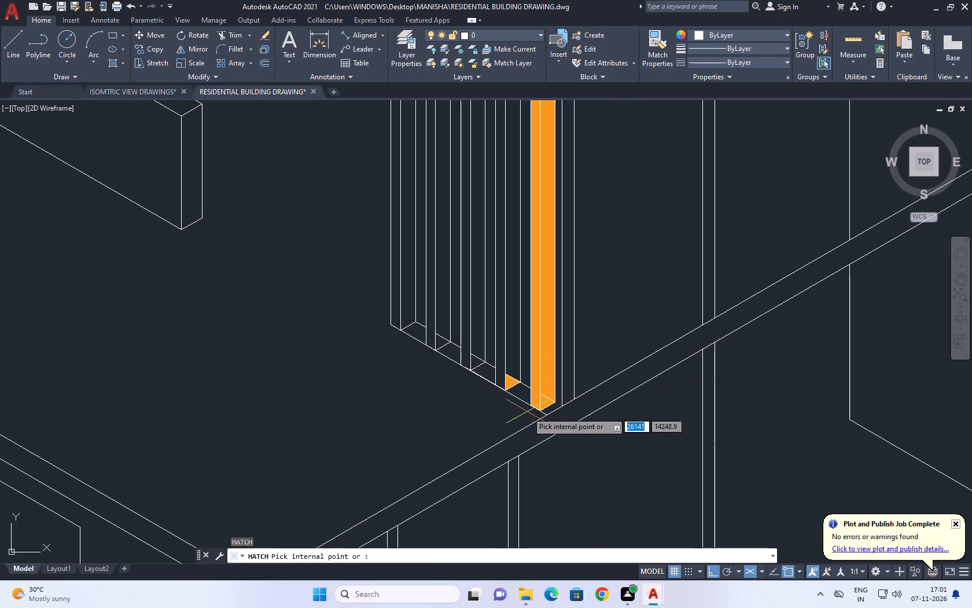
pyautogui.scroll(2, 516, 388)
pyautogui.scroll(-4, 481, 365)
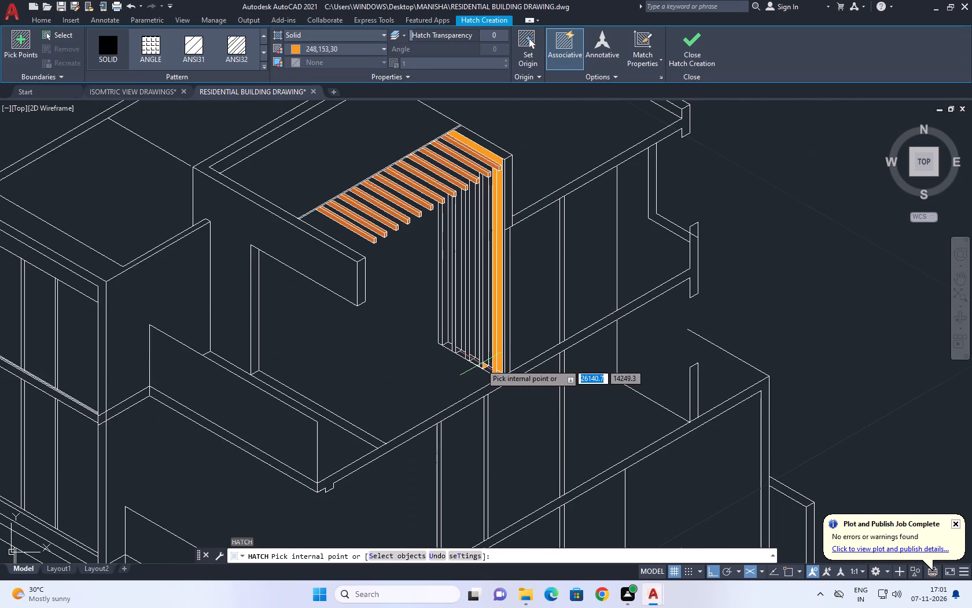
pyautogui.click(479, 361)
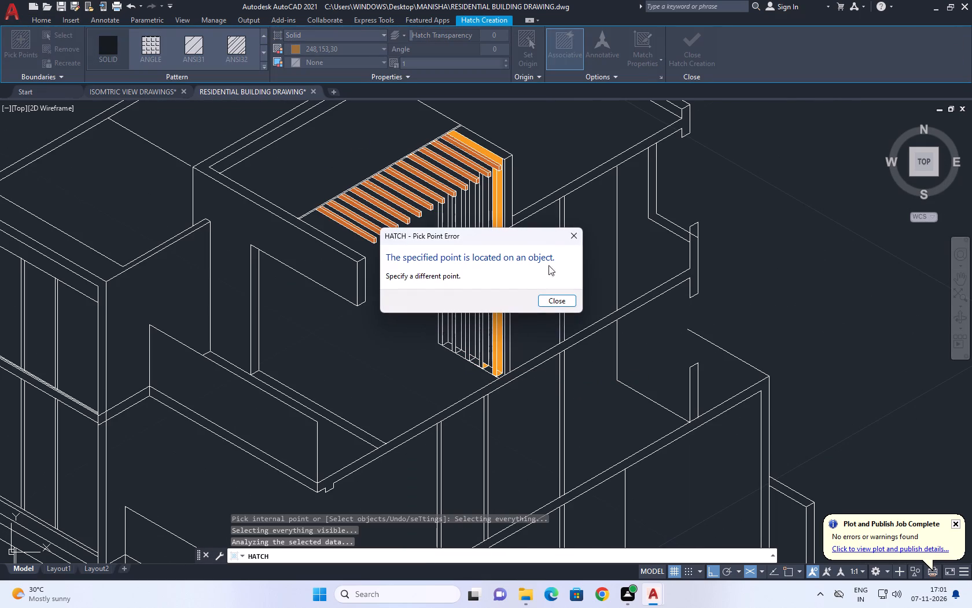
pyautogui.click(573, 238)
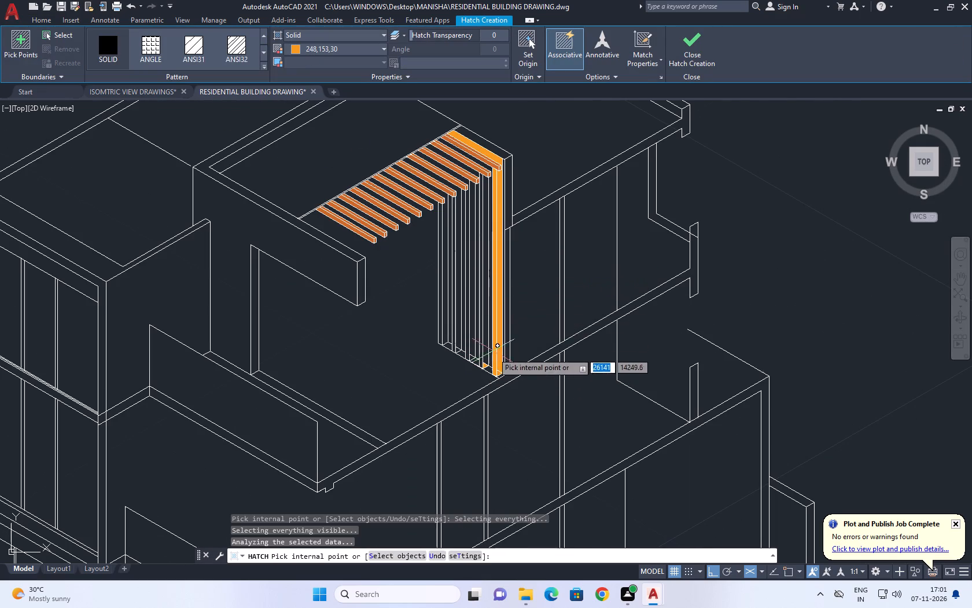
pyautogui.scroll(2, 494, 368)
pyautogui.moveTo(478, 320); pyautogui.dragTo(646, 456, button='middle')
pyautogui.scroll(-2, 646, 450)
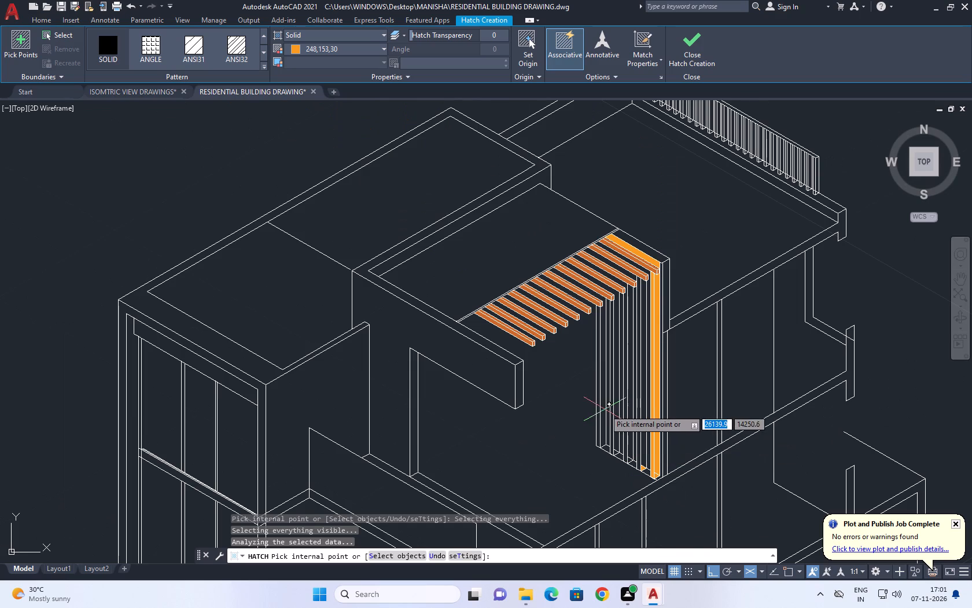
pyautogui.scroll(1, 603, 442)
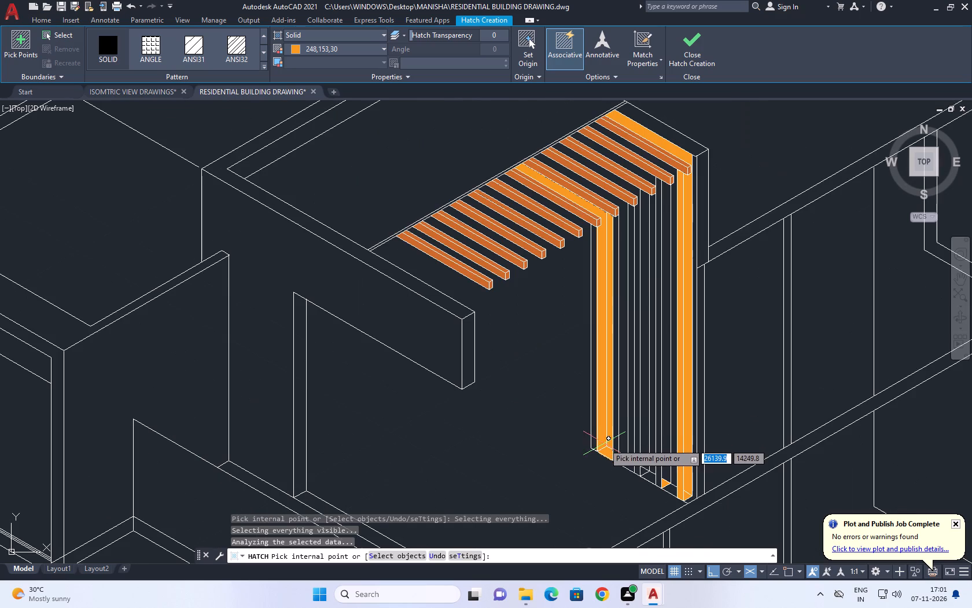
pyautogui.scroll(1, 609, 432)
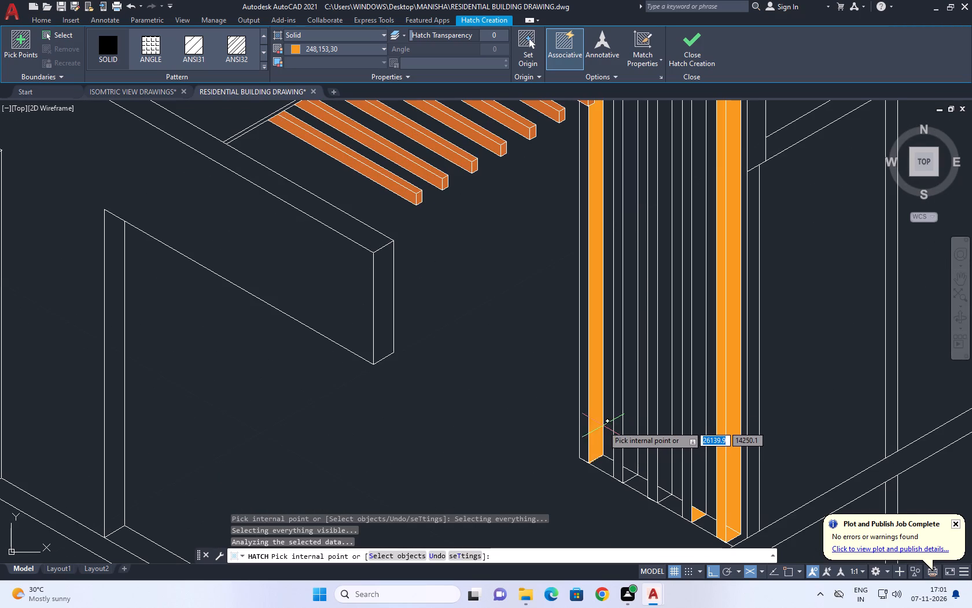
pyautogui.click(599, 429)
pyautogui.scroll(-1, 597, 426)
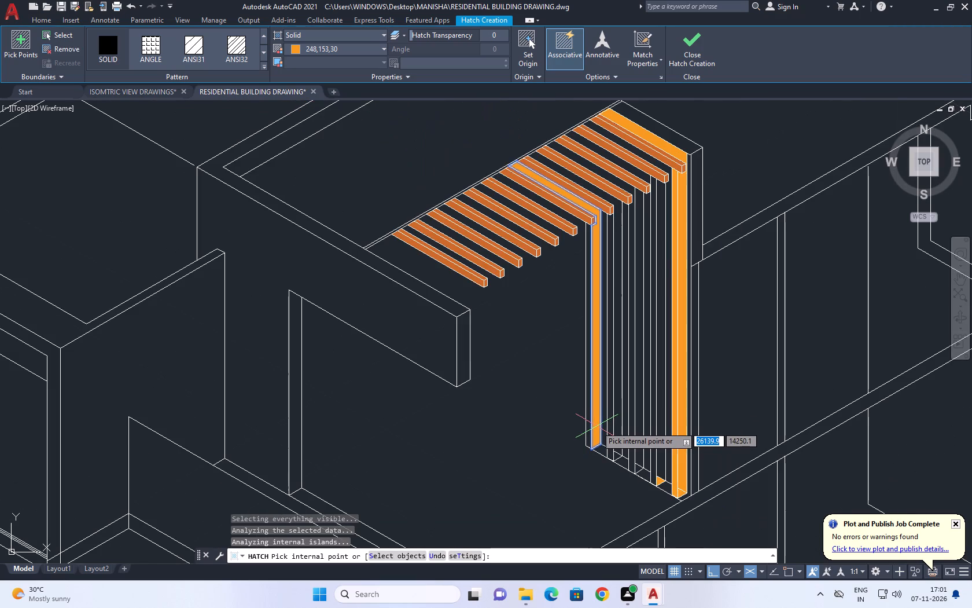
pyautogui.press('Escape')
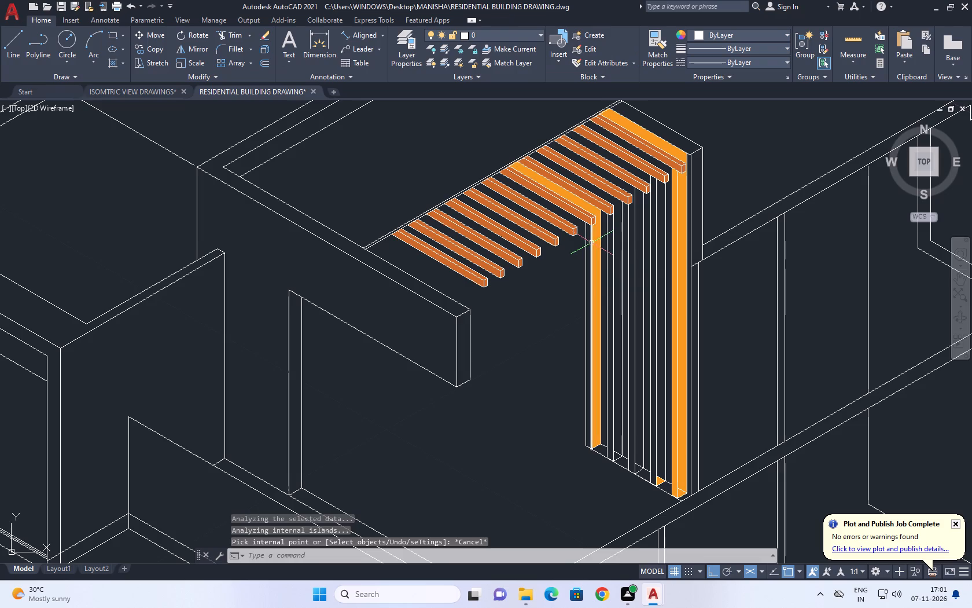
# Delete the 248,153,30 solid hatches from the vertical slats and the connected strips beside the pergola slats.
pyautogui.moveTo(591, 243); pyautogui.dragTo(609, 317, button='middle')
pyautogui.scroll(1, 614, 344)
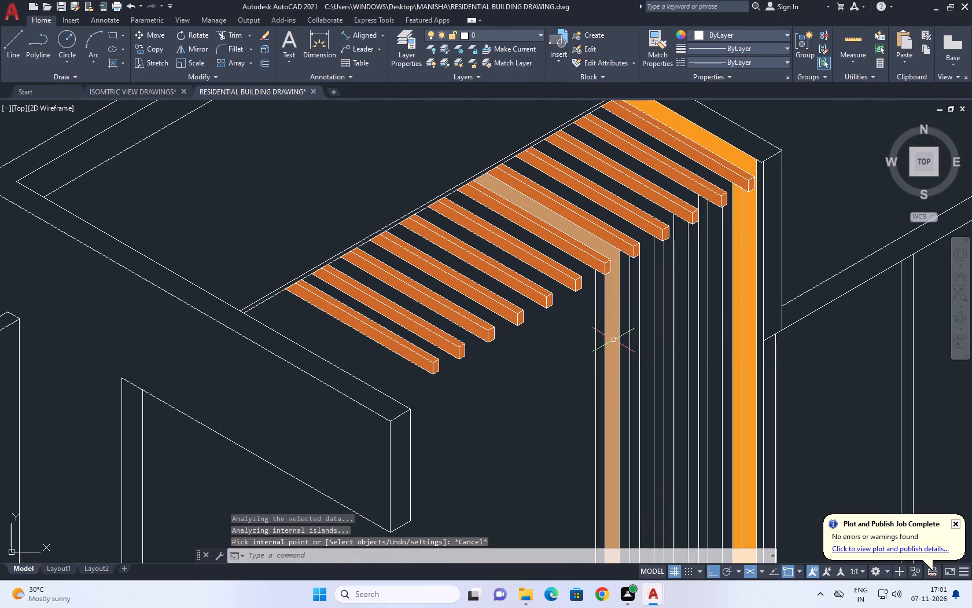
pyautogui.click(613, 340)
pyautogui.press('Delete')
pyautogui.moveTo(658, 269); pyautogui.dragTo(658, 270, button='middle')
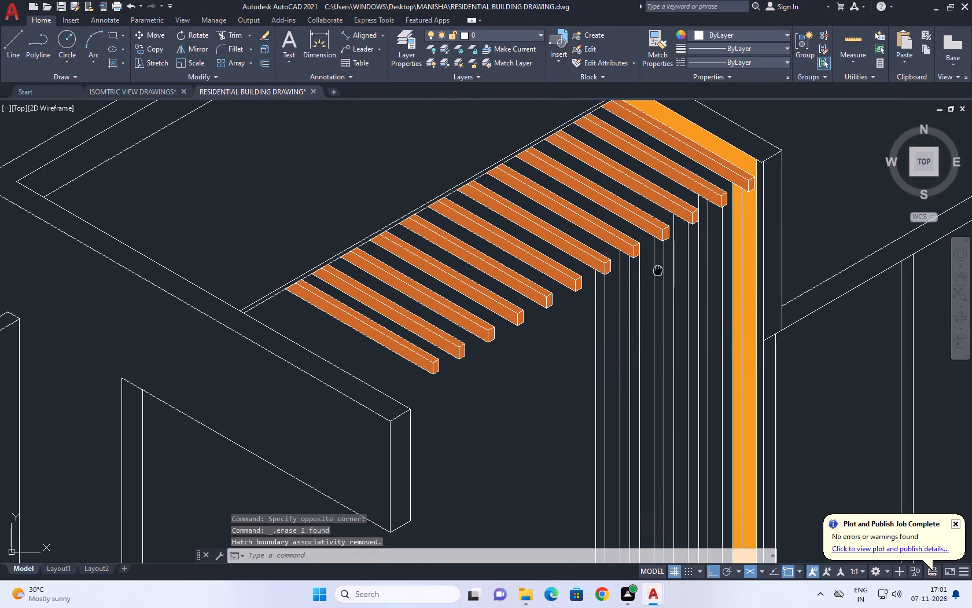
pyautogui.moveTo(658, 270); pyautogui.dragTo(604, 281, button='middle')
pyautogui.scroll(-1, 672, 302)
pyautogui.moveTo(683, 319); pyautogui.dragTo(638, 200, button='middle')
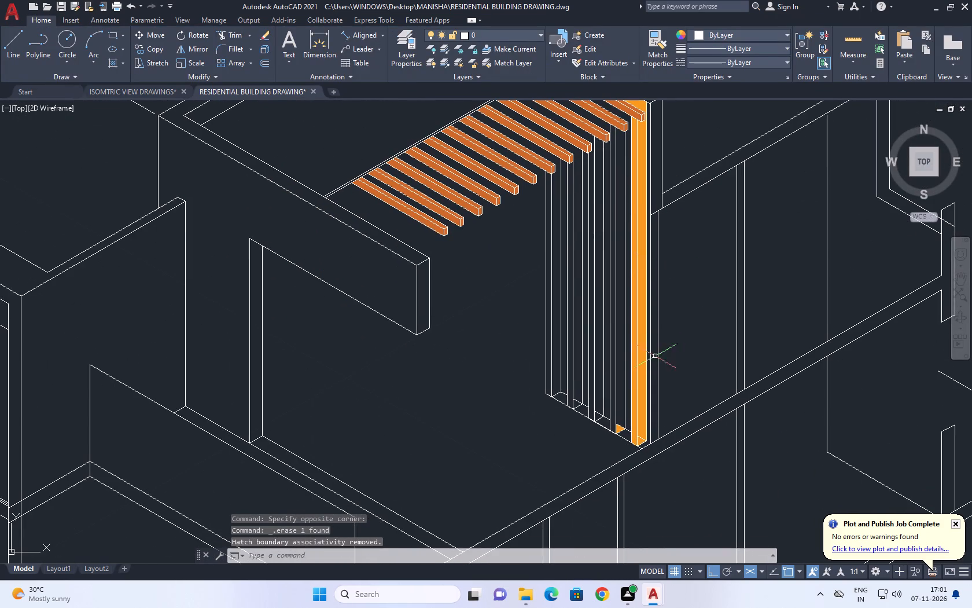
pyautogui.click(641, 361)
pyautogui.press('Delete')
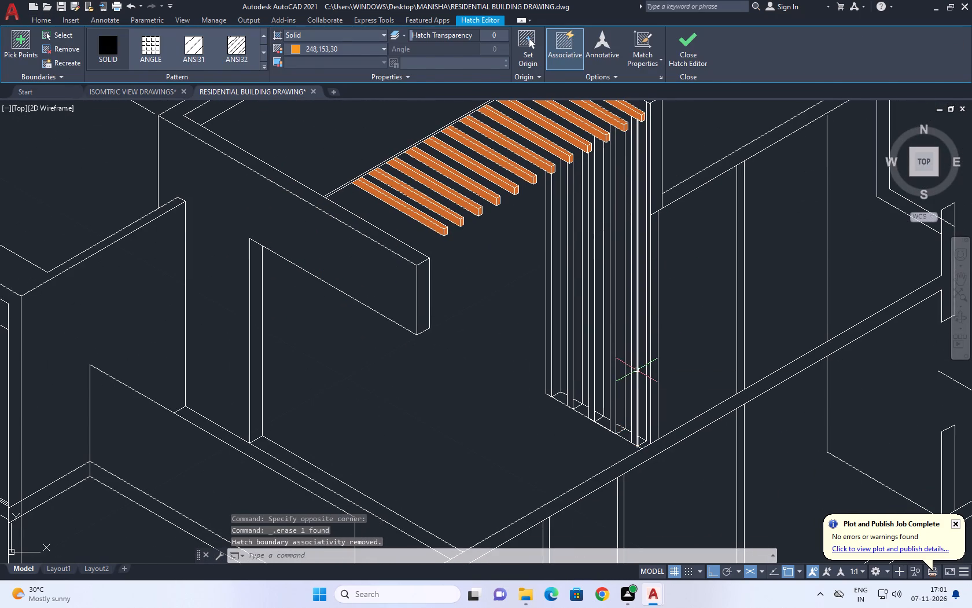
# Hatch the large wall face beside the pergola with the ANSI31 pattern in 248,153,30 at scale 45.
pyautogui.moveTo(547, 277); pyautogui.dragTo(579, 335, button='middle')
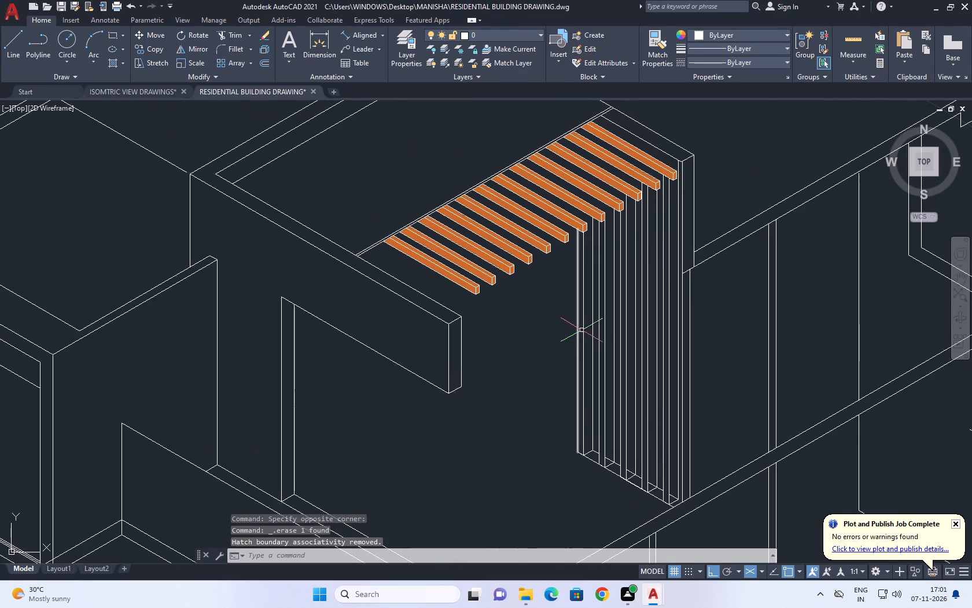
pyautogui.scroll(-1, 581, 330)
pyautogui.moveTo(602, 358); pyautogui.dragTo(597, 286, button='middle')
pyautogui.moveTo(483, 218); pyautogui.dragTo(594, 250, button='middle')
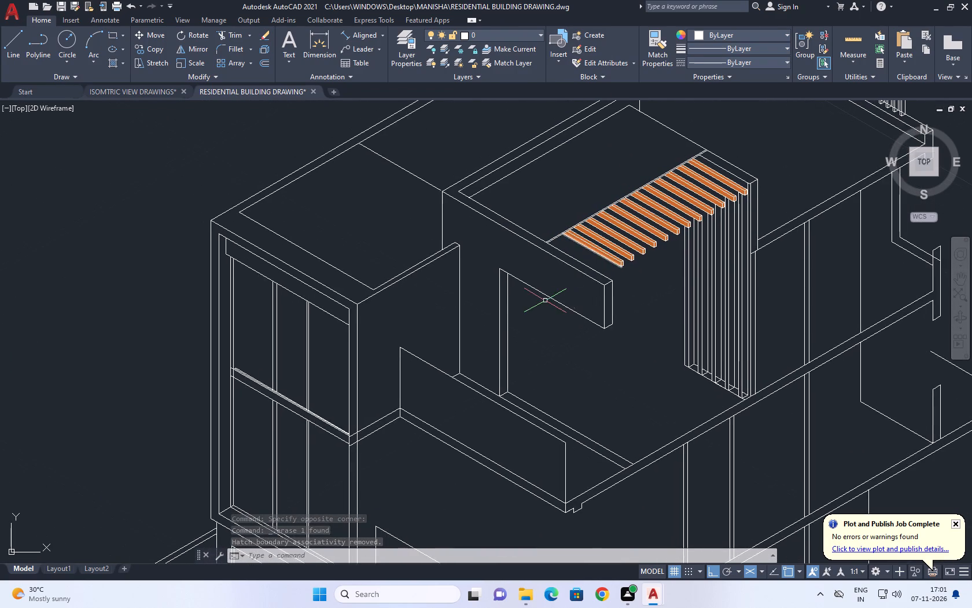
pyautogui.scroll(-1, 489, 352)
pyautogui.moveTo(498, 345); pyautogui.dragTo(541, 313, button='middle')
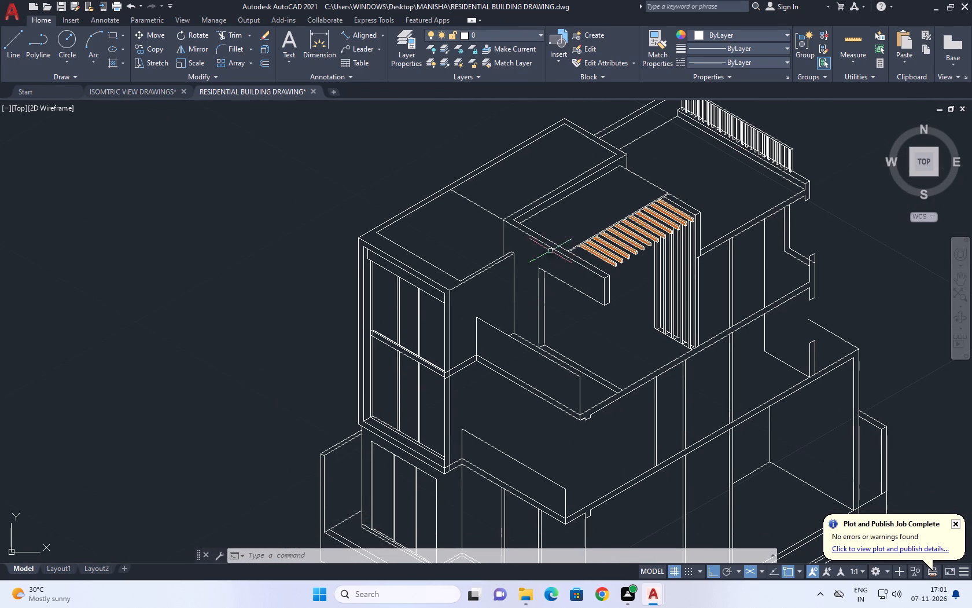
pyautogui.scroll(2, 550, 251)
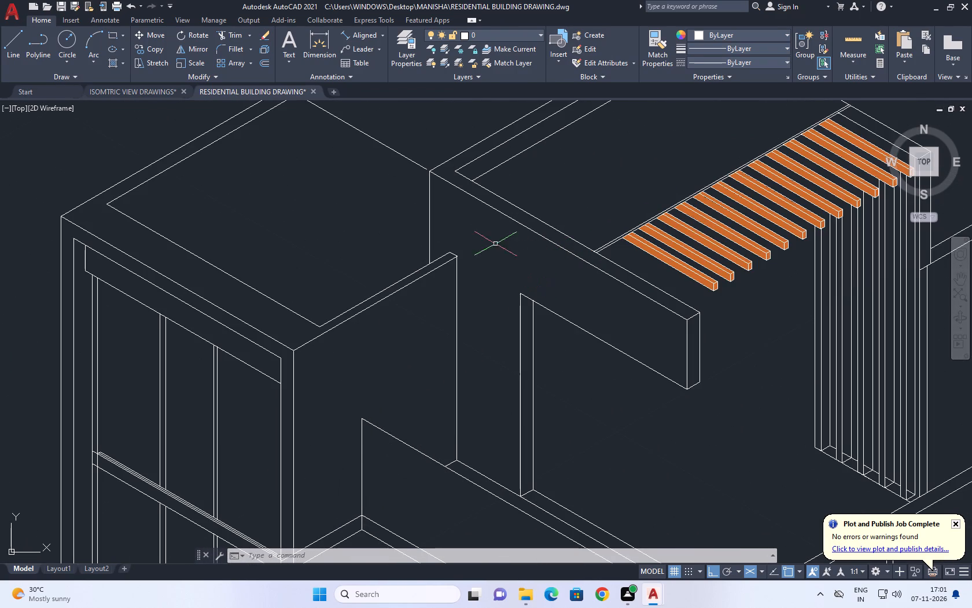
pyautogui.middleClick(465, 237)
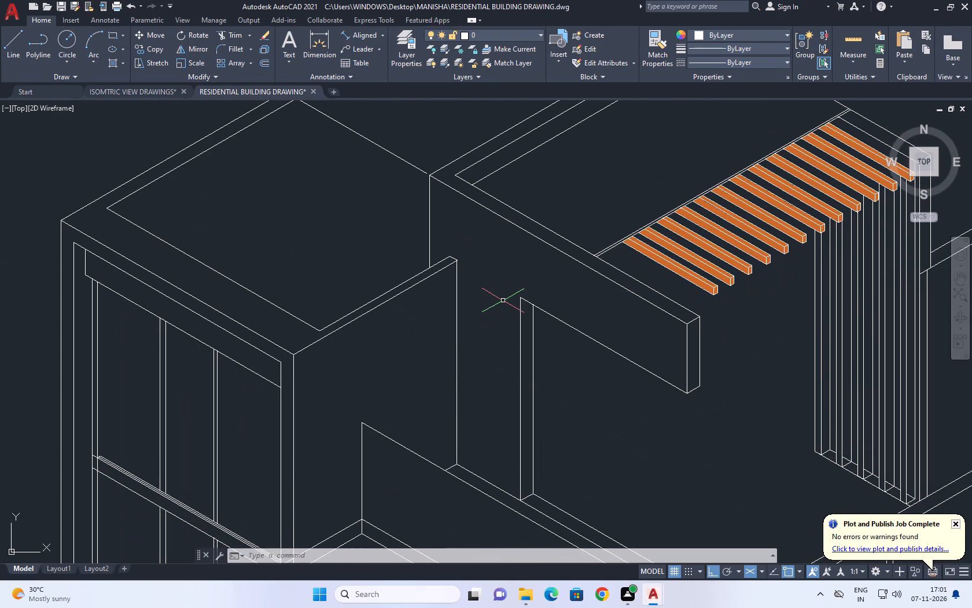
pyautogui.moveTo(461, 268); pyautogui.dragTo(476, 291, button='middle')
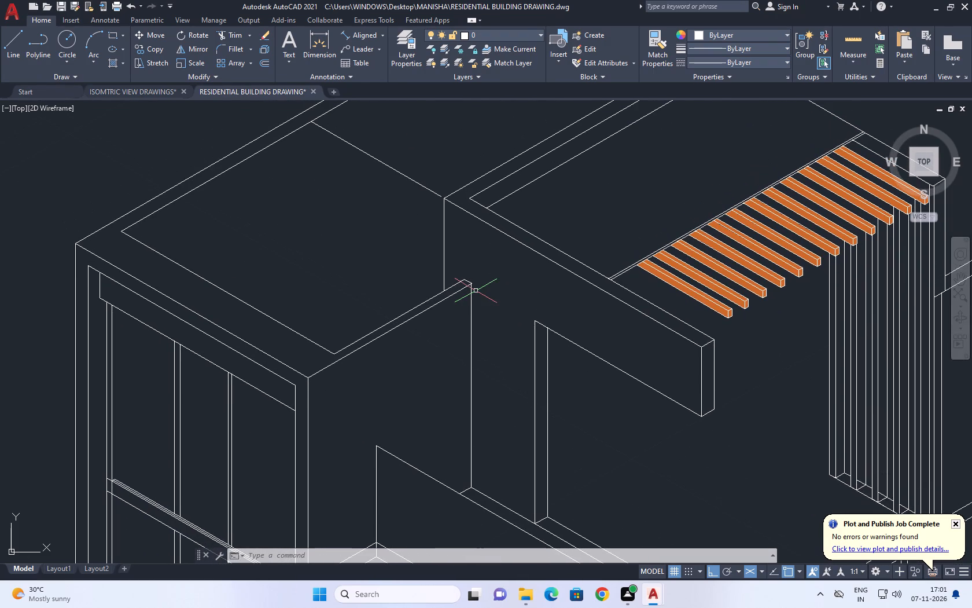
pyautogui.write('H')
pyautogui.press('space')
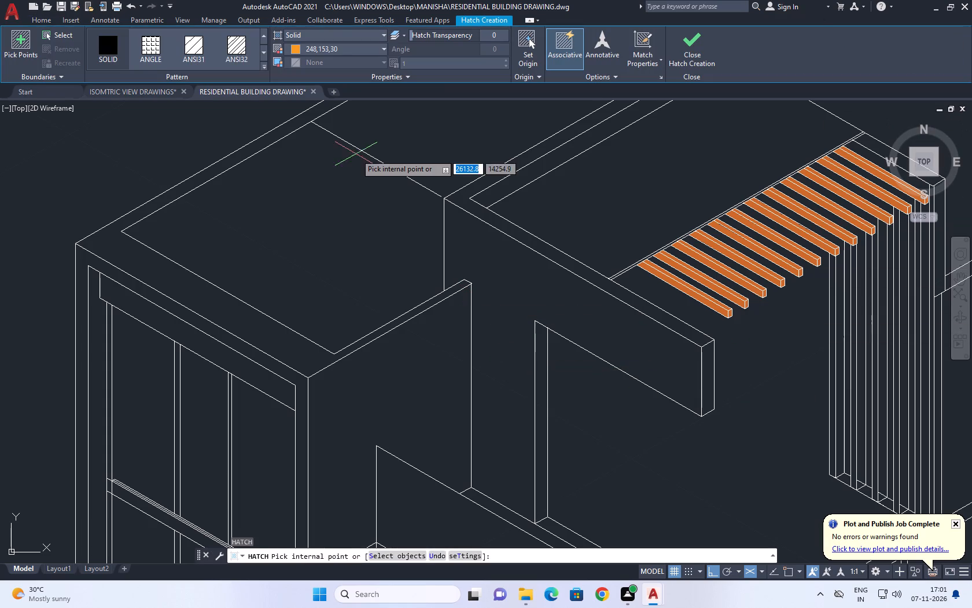
pyautogui.click(300, 33)
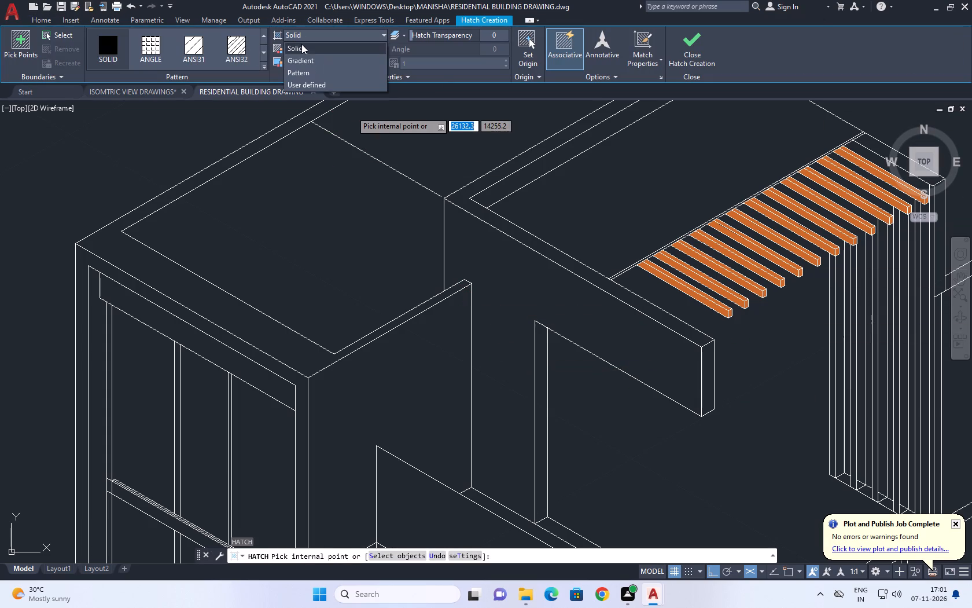
pyautogui.click(308, 71)
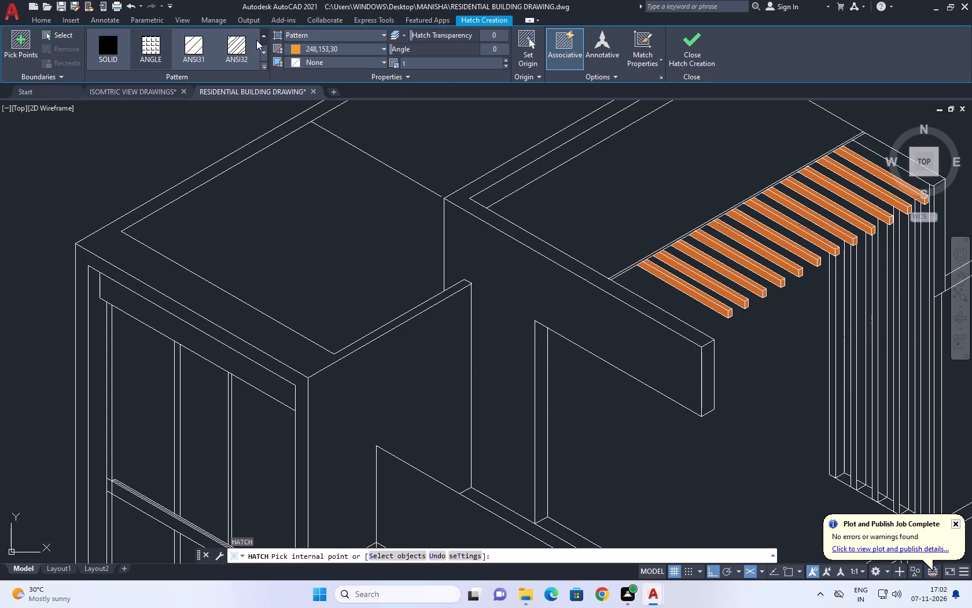
pyautogui.click(198, 49)
pyautogui.click(524, 312)
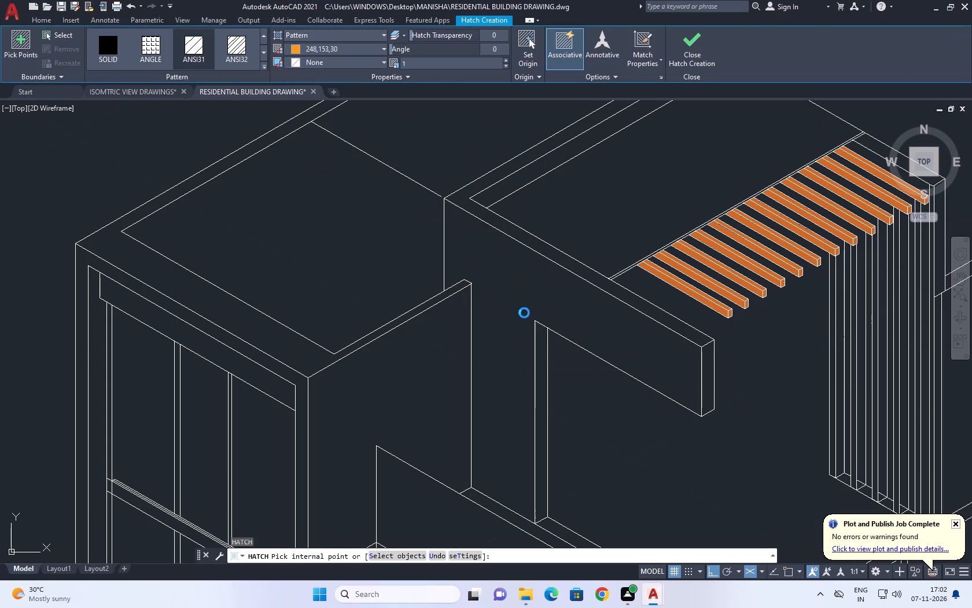
pyautogui.click(431, 61)
pyautogui.write('45')
pyautogui.press('Return')
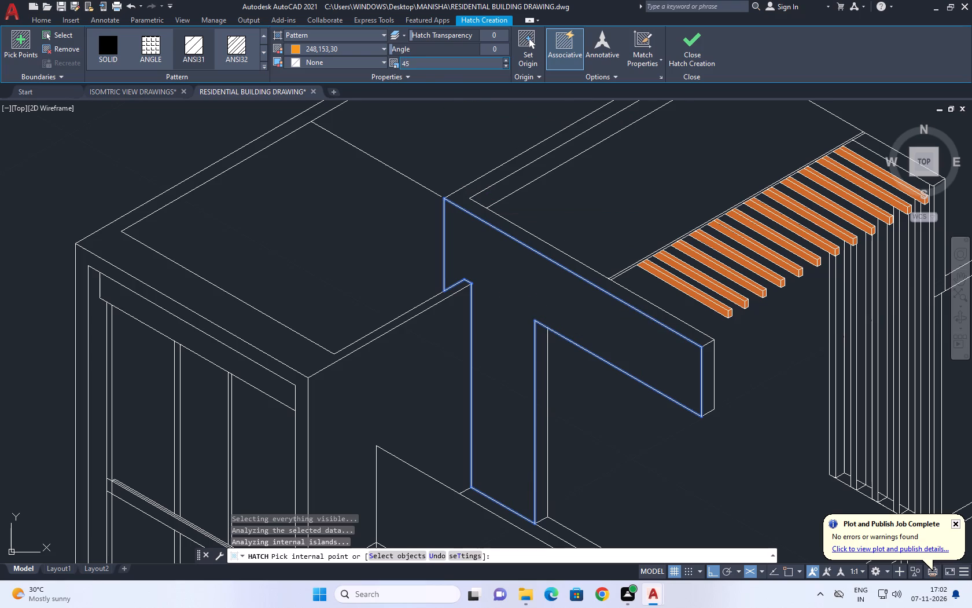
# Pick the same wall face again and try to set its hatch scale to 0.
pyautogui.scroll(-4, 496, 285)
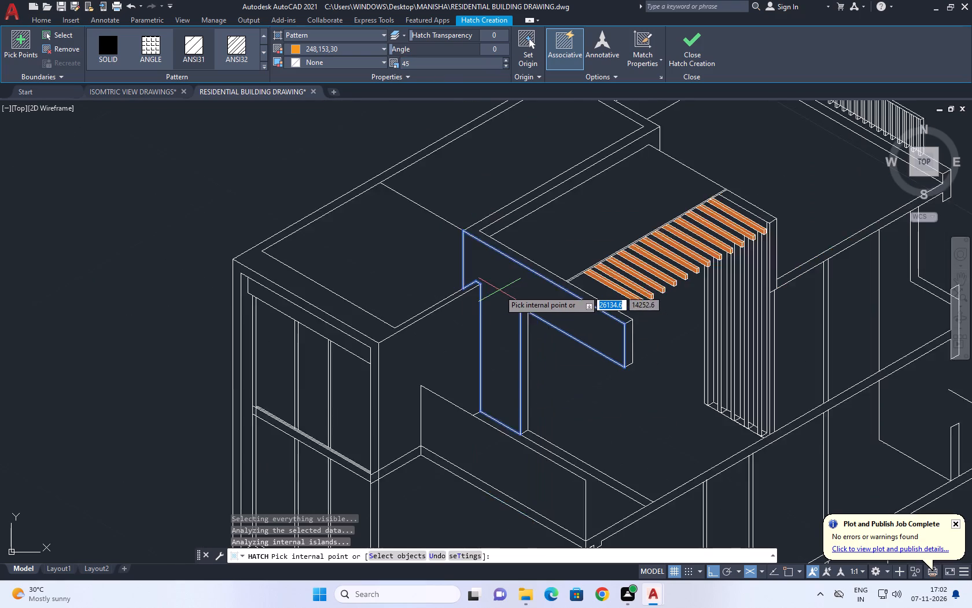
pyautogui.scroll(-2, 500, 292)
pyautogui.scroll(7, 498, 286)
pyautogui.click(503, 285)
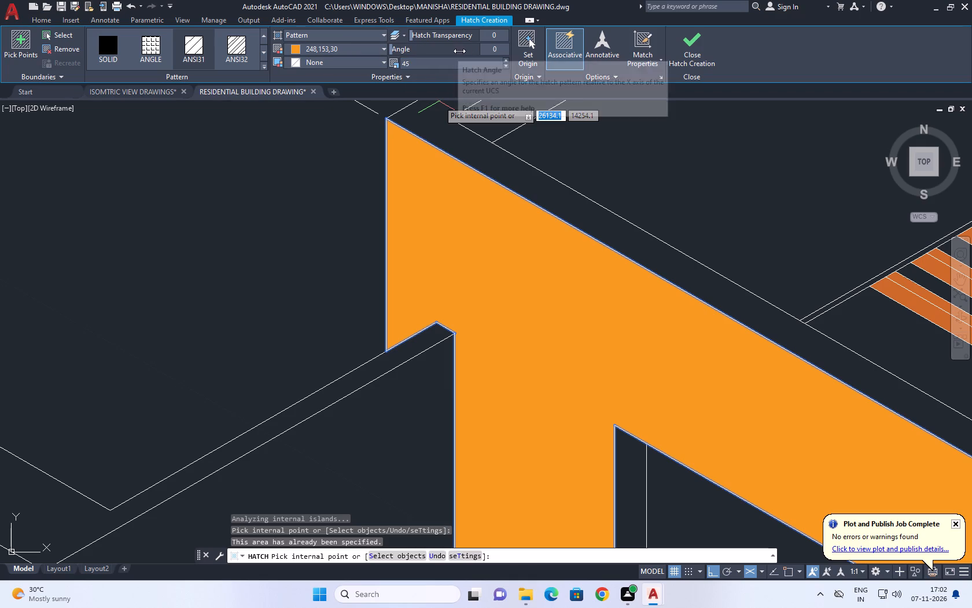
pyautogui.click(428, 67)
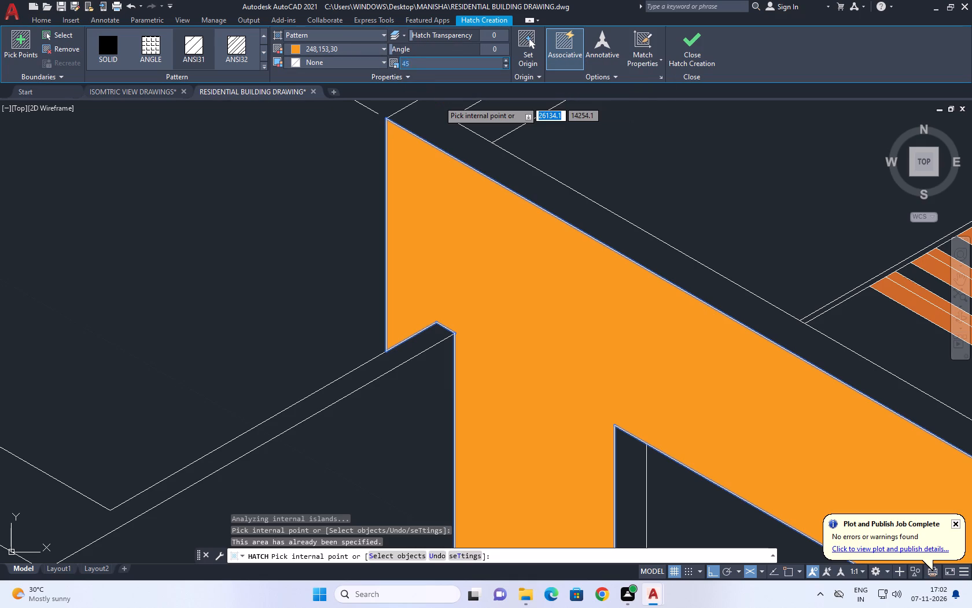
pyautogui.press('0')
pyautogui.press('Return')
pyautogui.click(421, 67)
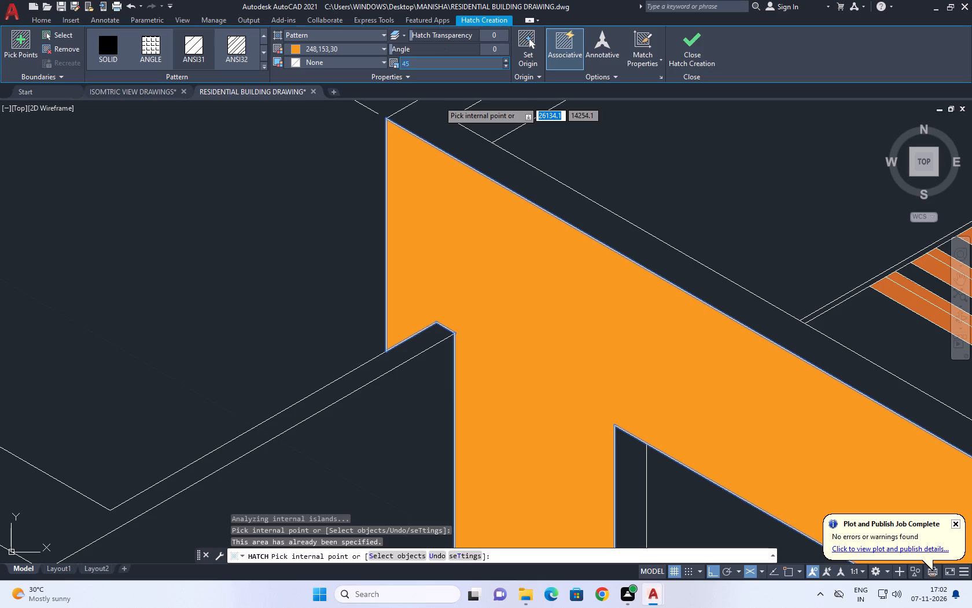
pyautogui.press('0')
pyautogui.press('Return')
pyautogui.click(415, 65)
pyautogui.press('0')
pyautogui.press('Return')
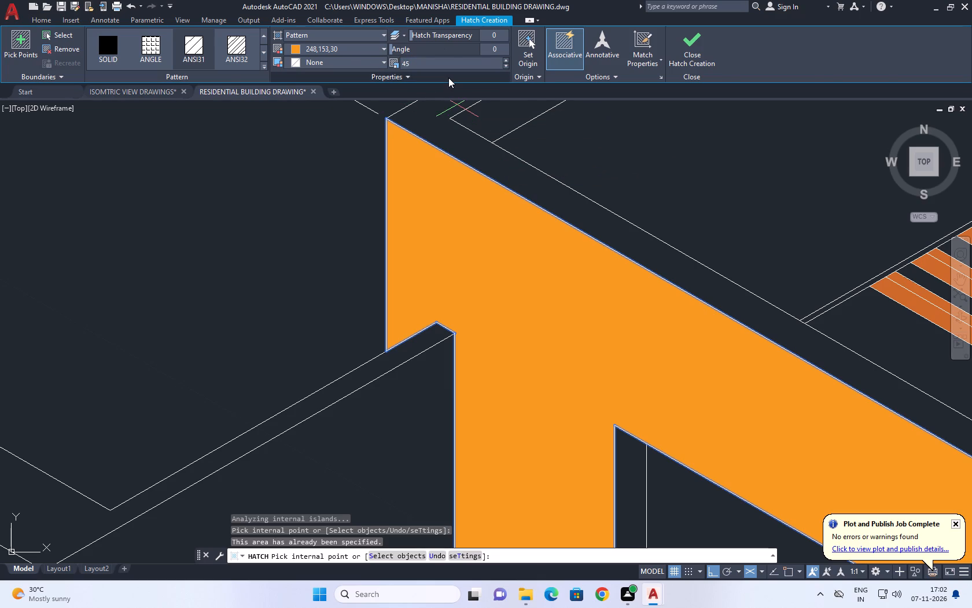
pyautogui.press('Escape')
# Delete the hatch from the wall face beside the pergola.
pyautogui.click(437, 230)
pyautogui.press('Delete')
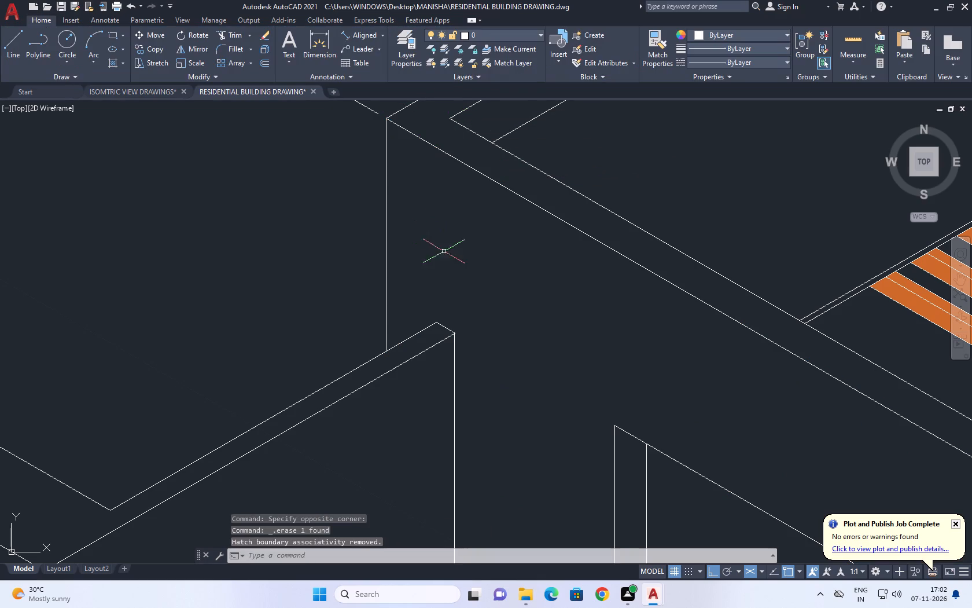
# Hatch the wall face beside the pergola again with the ANSI31 pattern in 248,153,30 at scale 45.
pyautogui.moveTo(480, 281); pyautogui.dragTo(412, 285, button='middle')
pyautogui.press('h')
pyautogui.press('space')
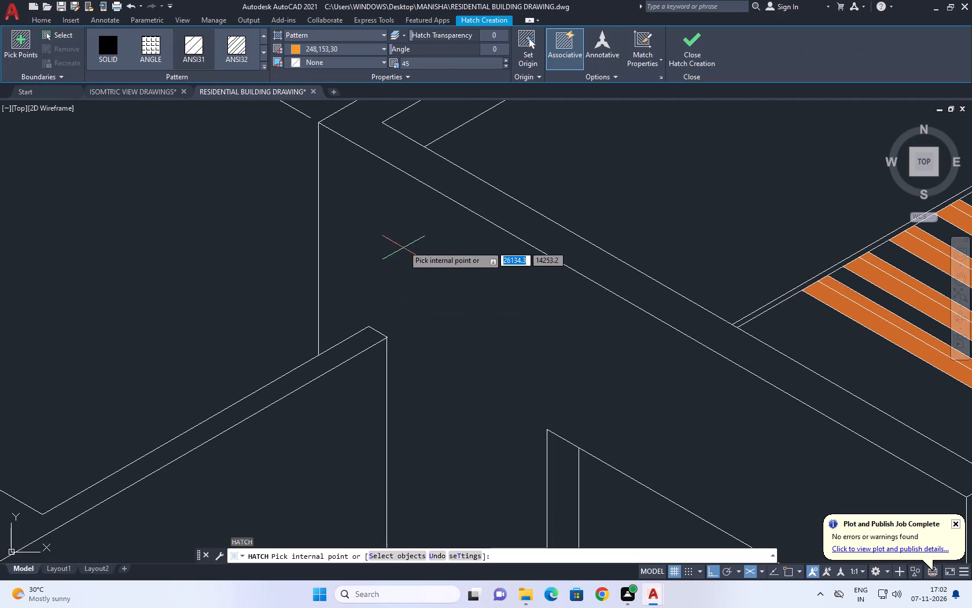
pyautogui.click(428, 303)
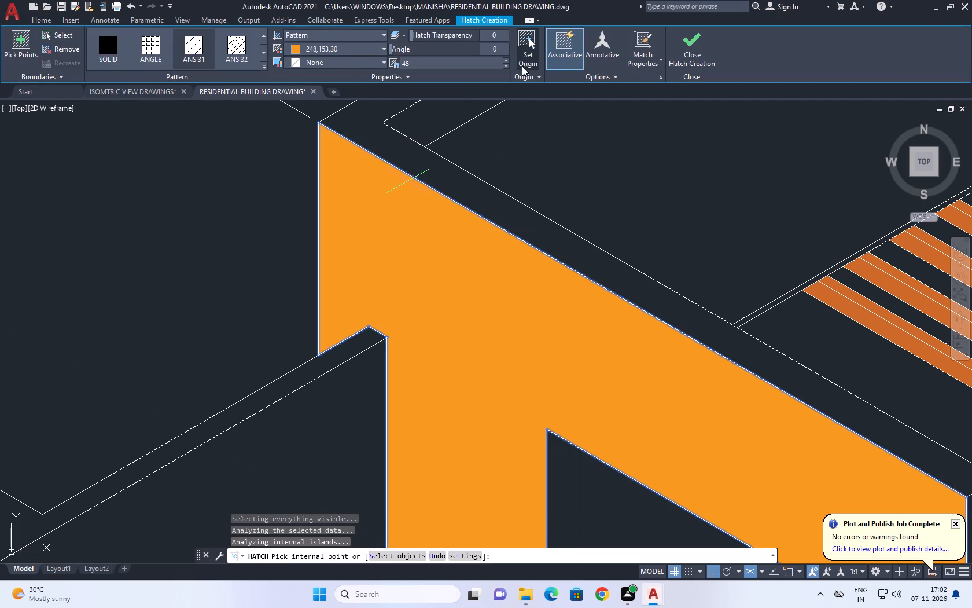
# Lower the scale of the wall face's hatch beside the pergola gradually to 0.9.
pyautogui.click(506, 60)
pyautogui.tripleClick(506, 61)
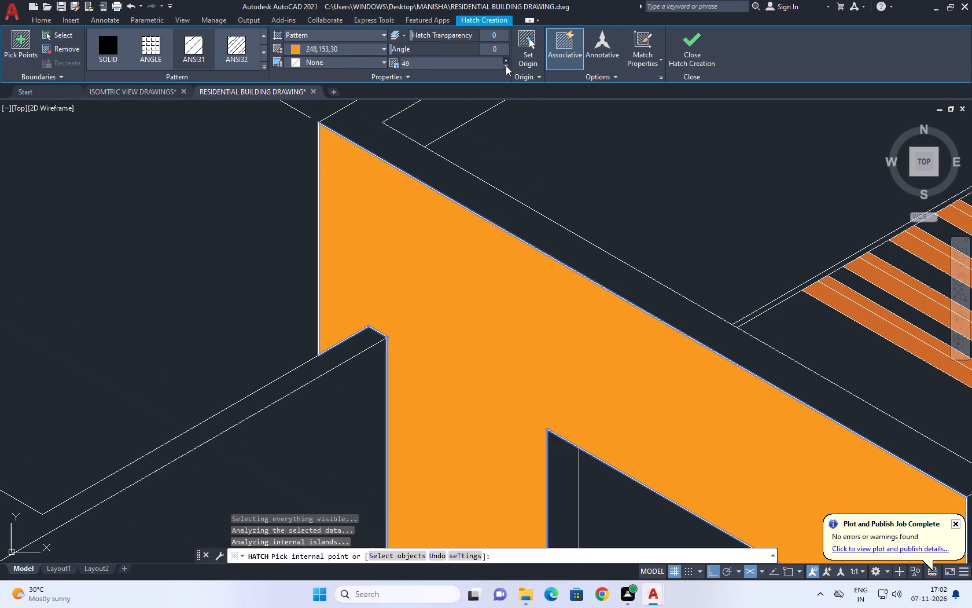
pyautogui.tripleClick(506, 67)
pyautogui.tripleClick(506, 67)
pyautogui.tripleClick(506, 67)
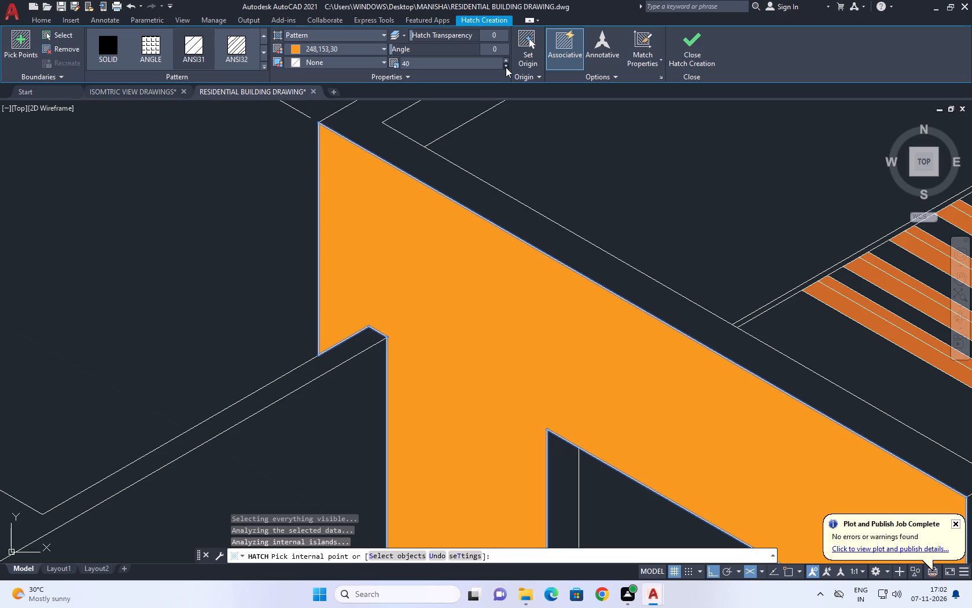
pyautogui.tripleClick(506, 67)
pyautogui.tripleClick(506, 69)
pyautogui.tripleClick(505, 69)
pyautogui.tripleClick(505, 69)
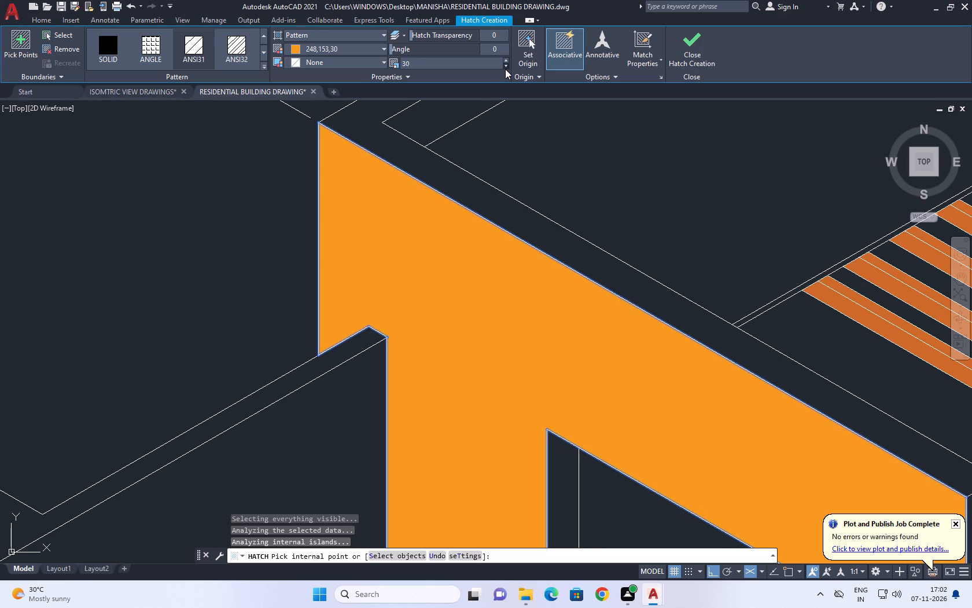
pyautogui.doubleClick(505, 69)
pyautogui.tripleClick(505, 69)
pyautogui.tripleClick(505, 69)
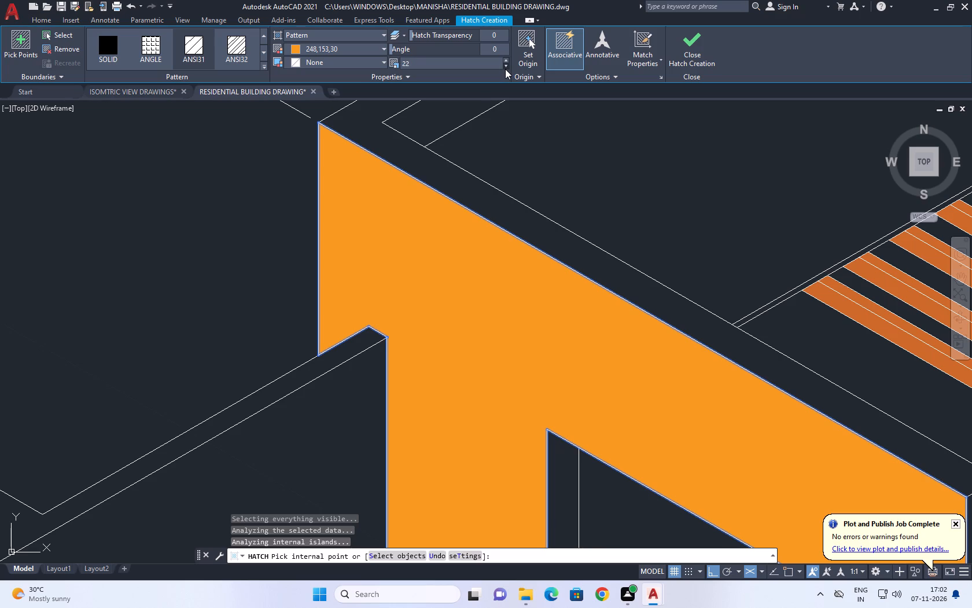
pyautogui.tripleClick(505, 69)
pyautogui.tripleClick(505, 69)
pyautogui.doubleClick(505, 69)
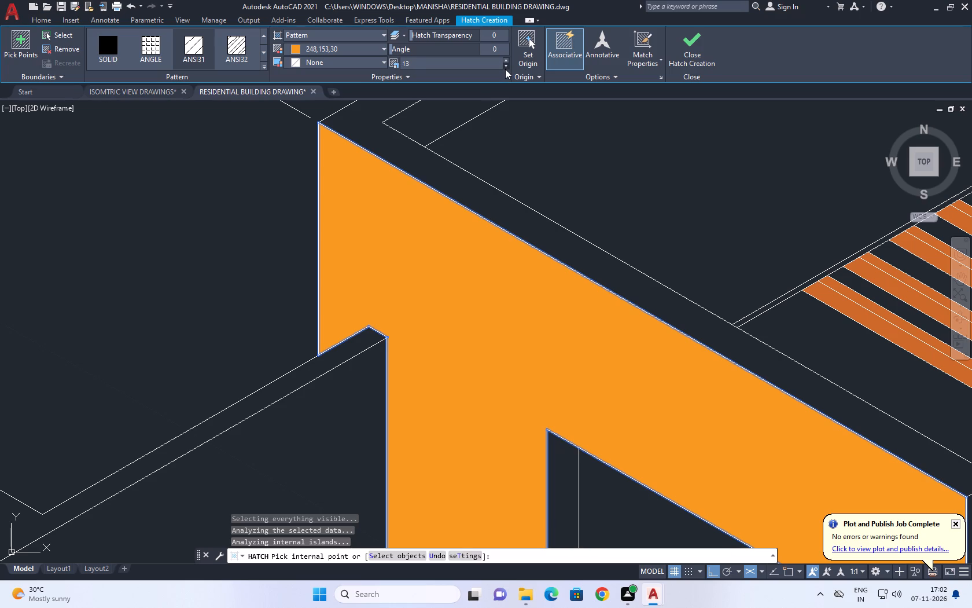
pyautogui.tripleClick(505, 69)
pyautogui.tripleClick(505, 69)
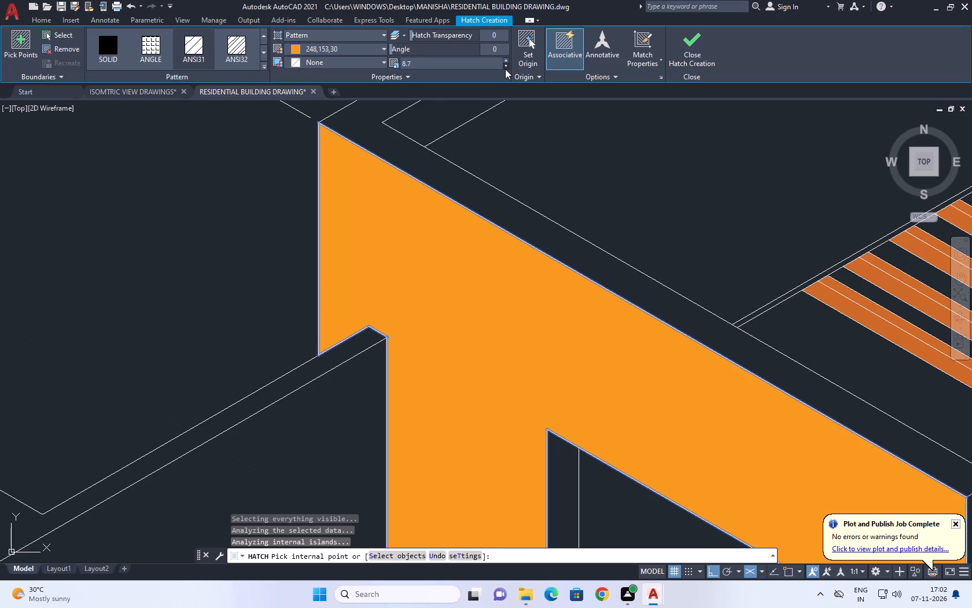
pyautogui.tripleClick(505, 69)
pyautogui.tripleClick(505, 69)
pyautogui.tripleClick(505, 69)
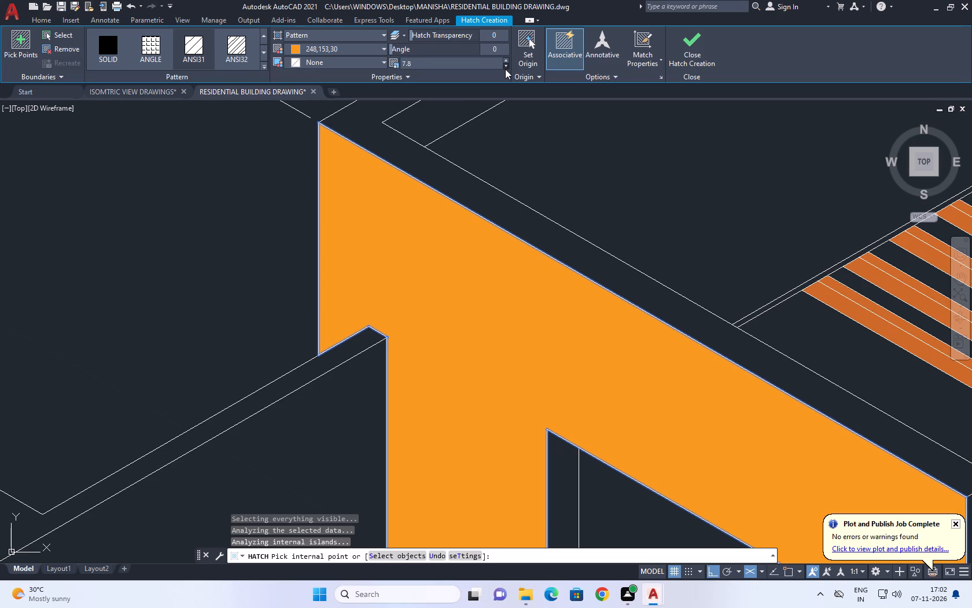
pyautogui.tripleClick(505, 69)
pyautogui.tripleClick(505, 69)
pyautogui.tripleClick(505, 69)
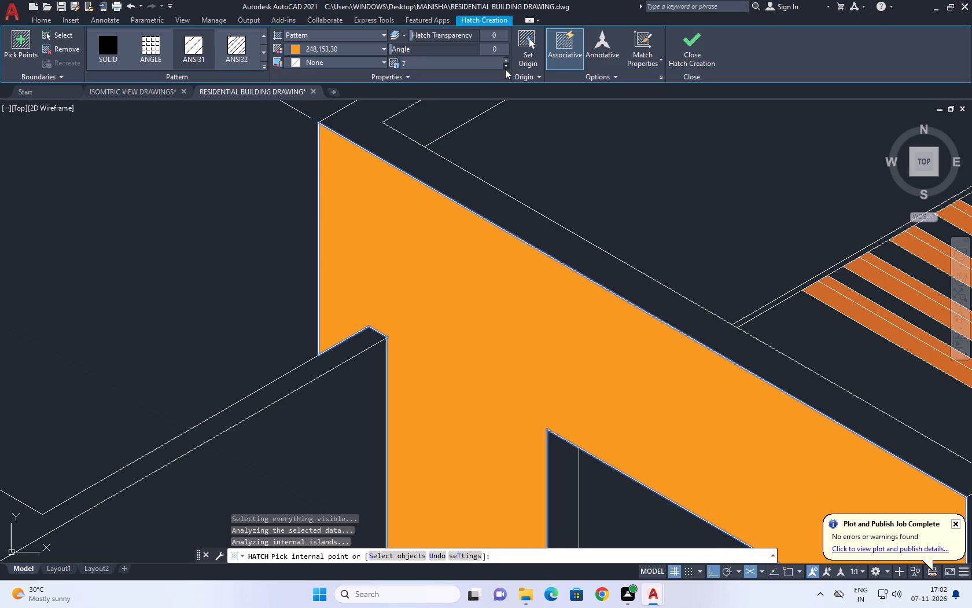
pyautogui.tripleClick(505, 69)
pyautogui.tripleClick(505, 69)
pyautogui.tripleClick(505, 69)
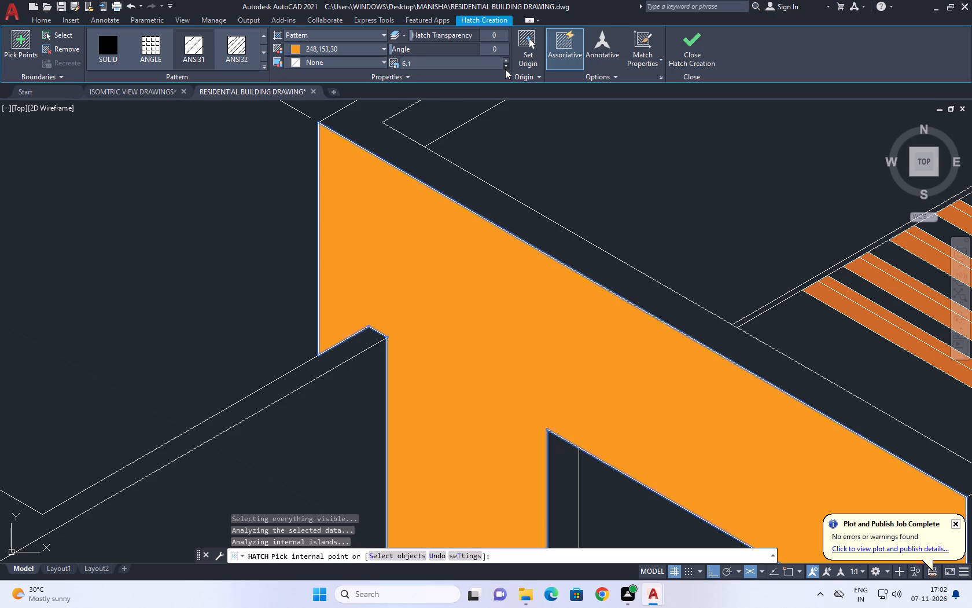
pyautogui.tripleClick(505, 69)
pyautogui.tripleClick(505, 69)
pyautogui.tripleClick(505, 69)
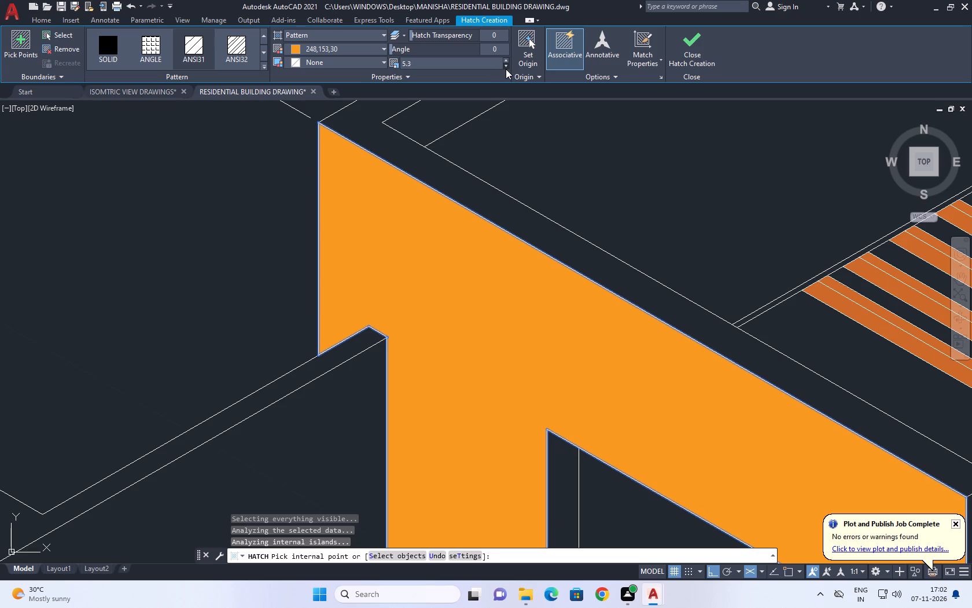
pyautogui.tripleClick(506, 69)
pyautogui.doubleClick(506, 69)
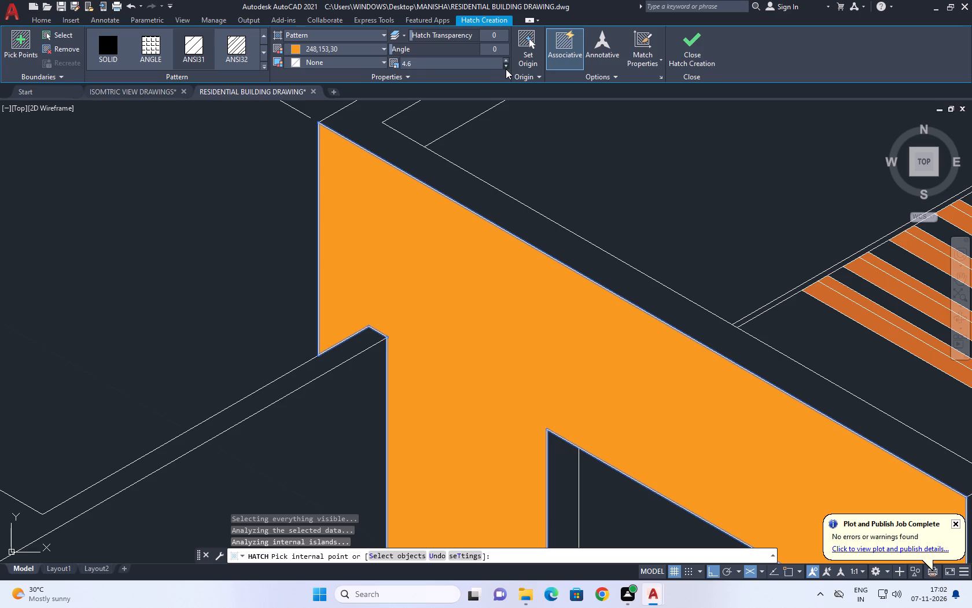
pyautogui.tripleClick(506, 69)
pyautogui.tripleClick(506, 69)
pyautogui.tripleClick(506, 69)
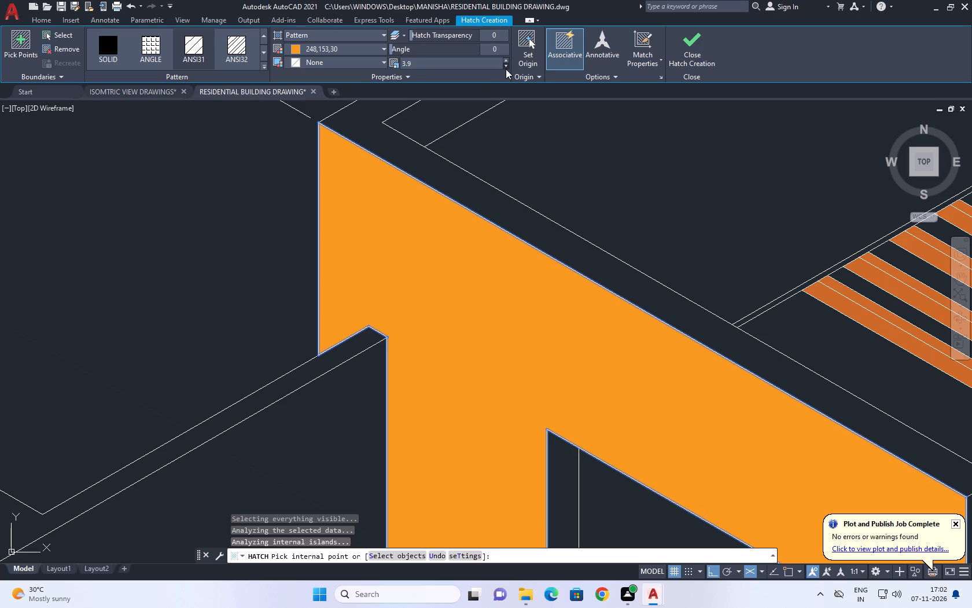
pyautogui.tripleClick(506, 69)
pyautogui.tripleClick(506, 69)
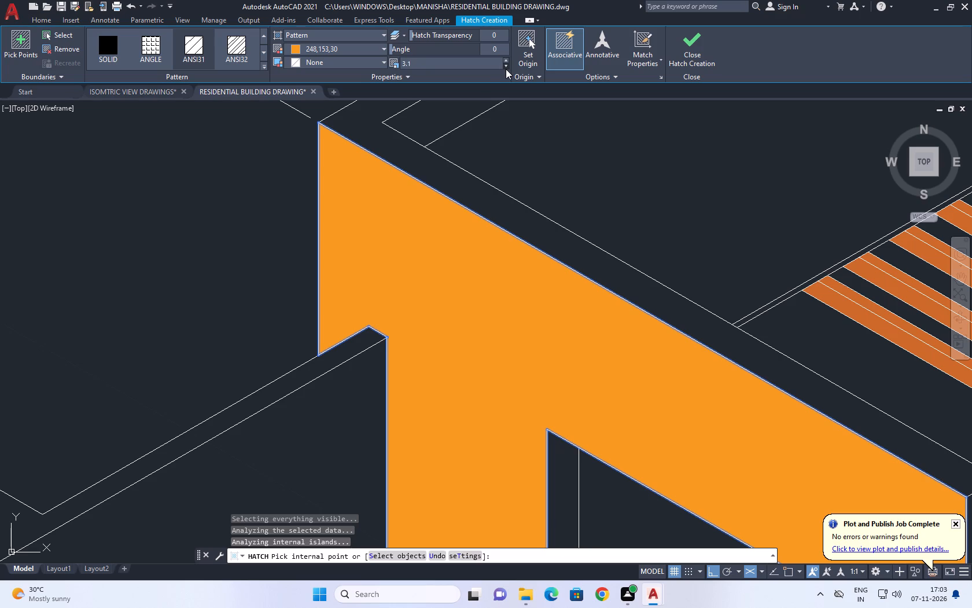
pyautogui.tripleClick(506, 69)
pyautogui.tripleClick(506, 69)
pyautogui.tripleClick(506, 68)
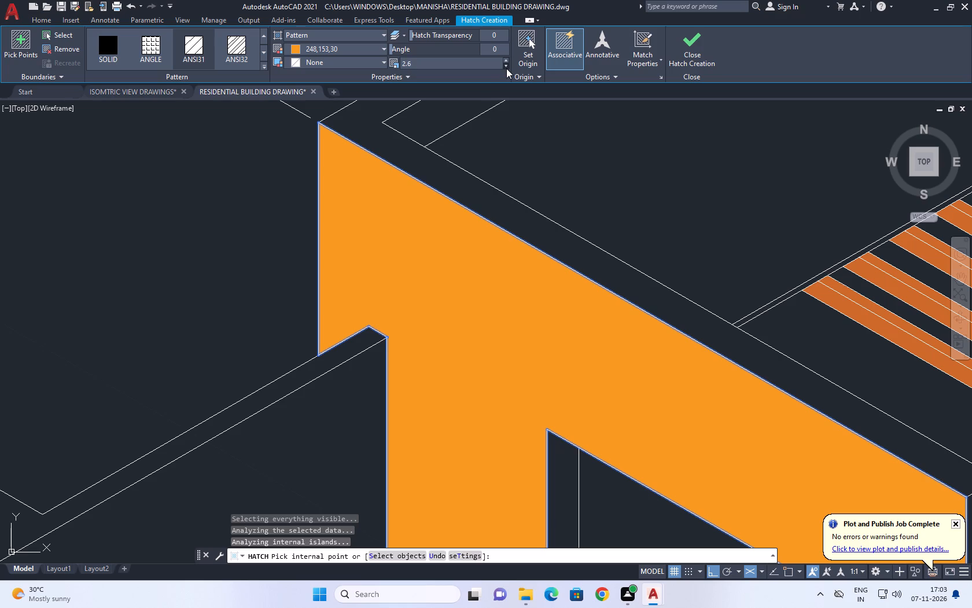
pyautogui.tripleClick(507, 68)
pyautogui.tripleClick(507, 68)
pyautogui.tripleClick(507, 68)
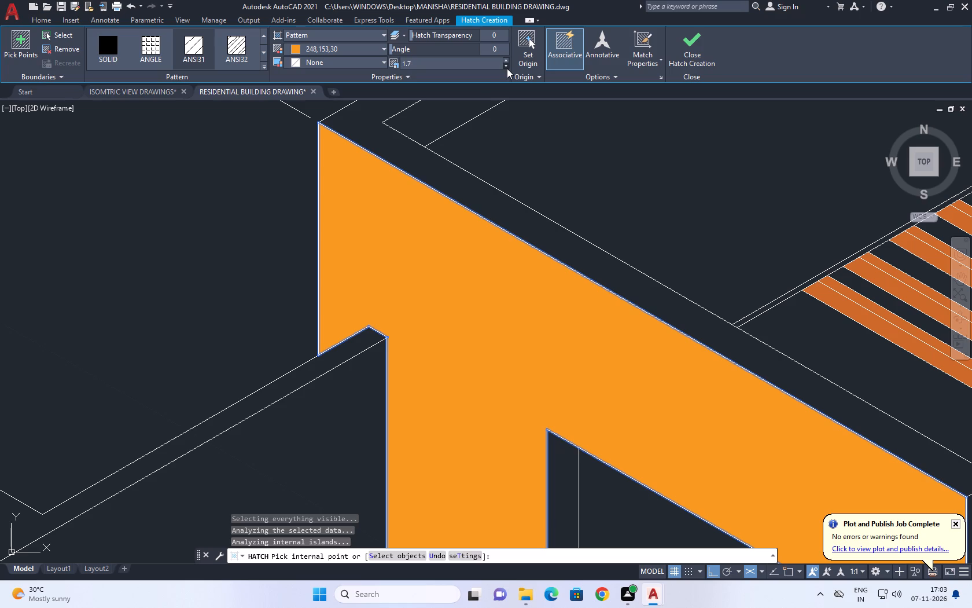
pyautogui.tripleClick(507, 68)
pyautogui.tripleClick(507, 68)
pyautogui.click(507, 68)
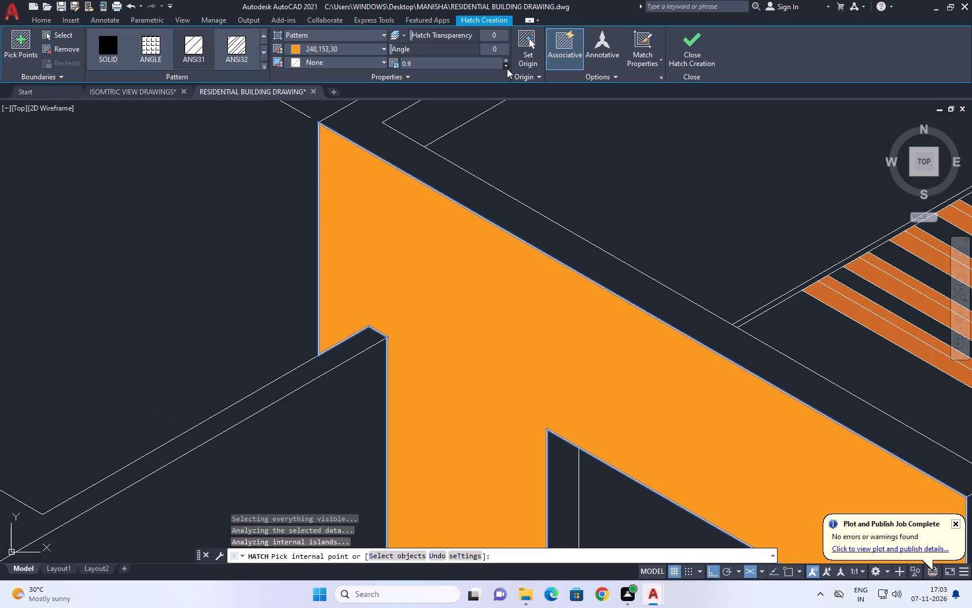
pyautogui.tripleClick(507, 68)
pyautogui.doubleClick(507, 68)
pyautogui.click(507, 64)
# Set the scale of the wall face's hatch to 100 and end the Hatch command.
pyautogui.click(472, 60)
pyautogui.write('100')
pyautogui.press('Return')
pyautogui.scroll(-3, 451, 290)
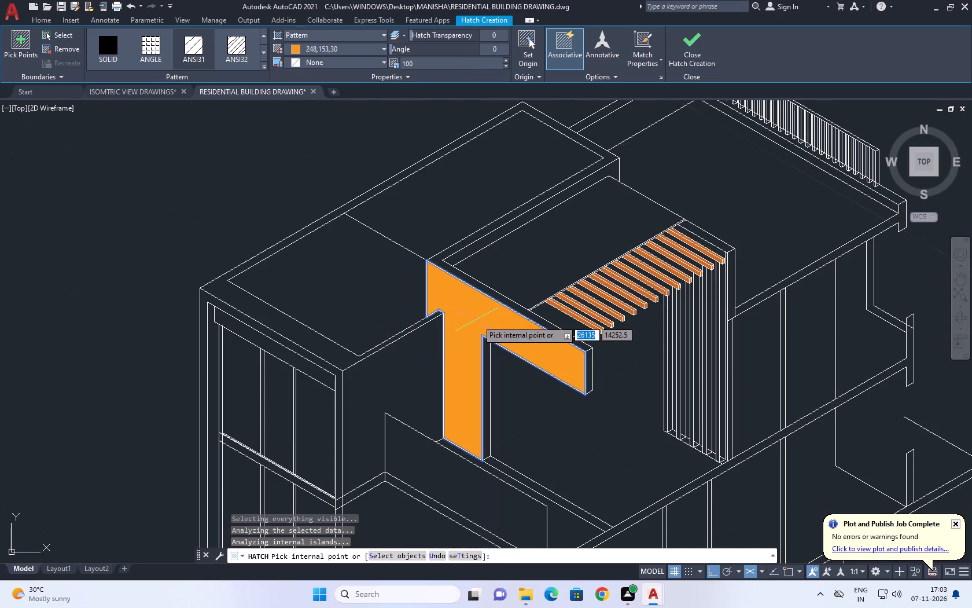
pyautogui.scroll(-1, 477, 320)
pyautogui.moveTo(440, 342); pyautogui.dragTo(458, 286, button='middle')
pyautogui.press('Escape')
# Delete the orange hatch from the wall face beside the pergola.
pyautogui.scroll(3, 463, 275)
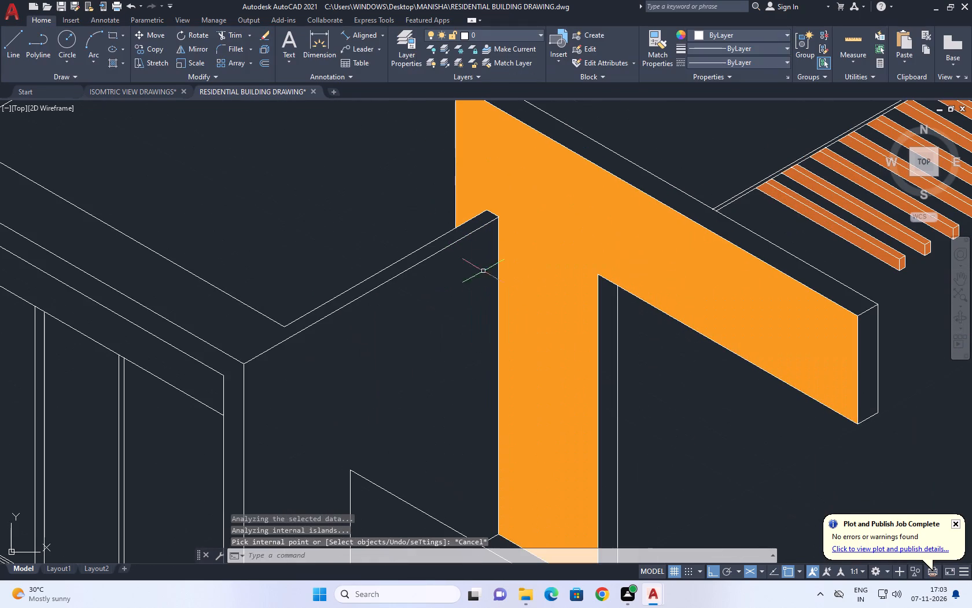
pyautogui.click(538, 247)
pyautogui.press('Delete')
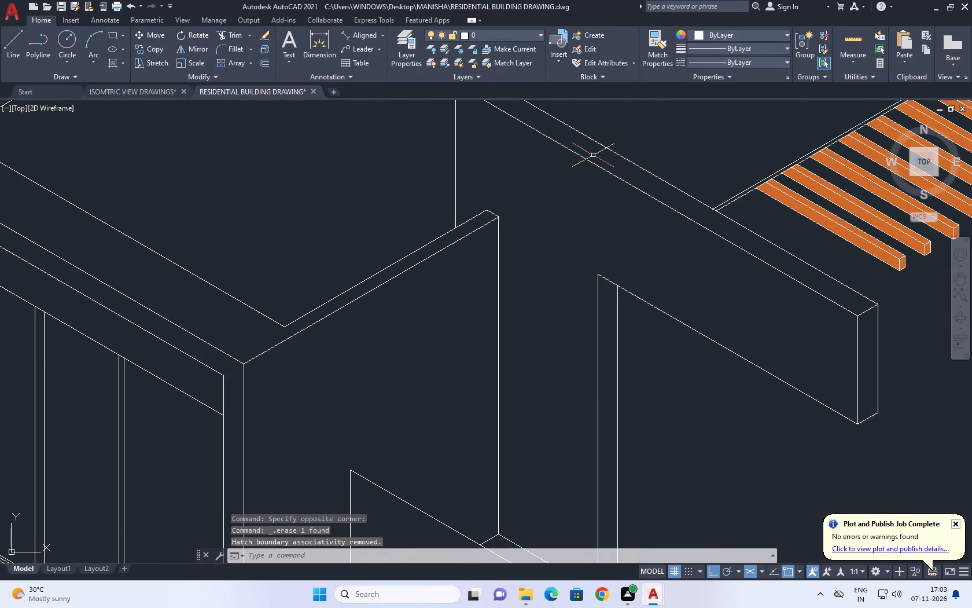
# Start a new hatch for the wall face and try to set its scale to 0.
pyautogui.moveTo(516, 93); pyautogui.dragTo(505, 154, button='middle')
pyautogui.write('H')
pyautogui.press('space')
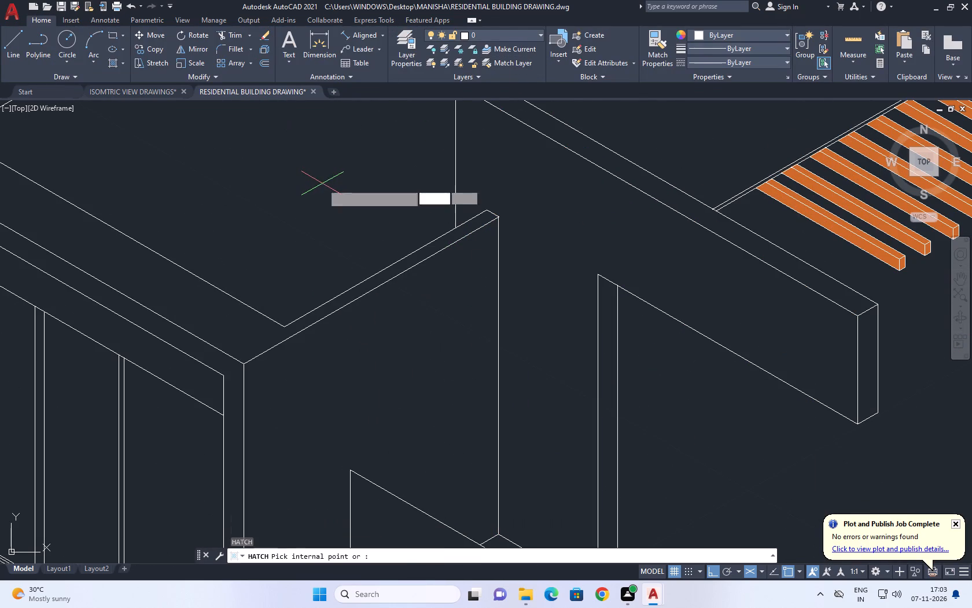
pyautogui.click(417, 64)
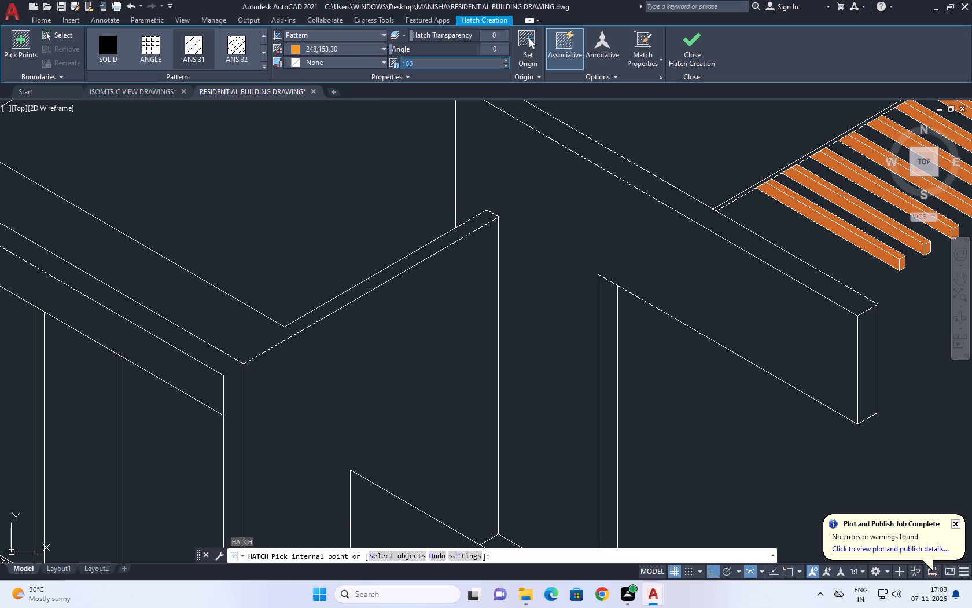
pyautogui.press('0')
pyautogui.press('Return')
pyautogui.click(427, 68)
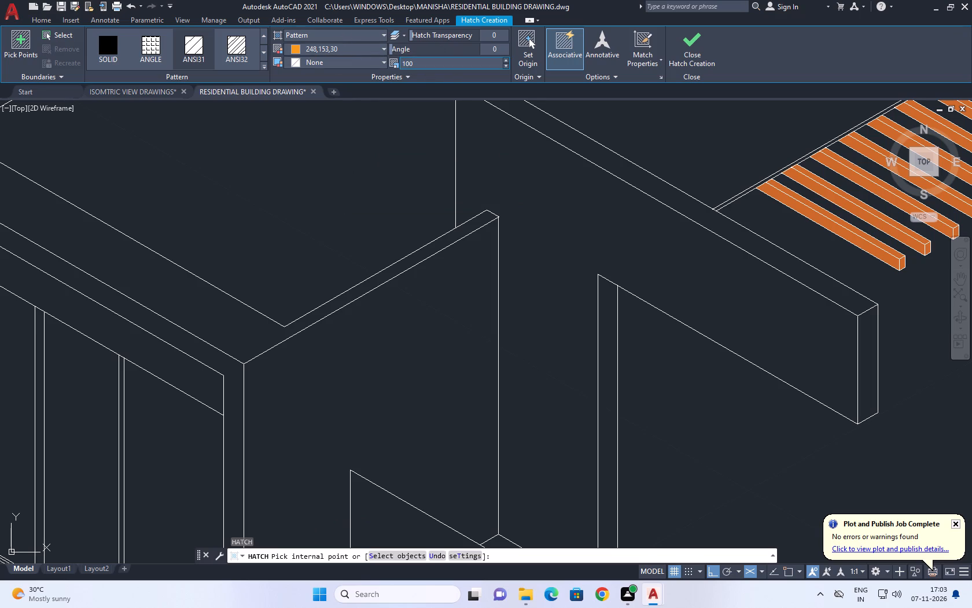
pyautogui.click(419, 67)
pyautogui.press('0')
pyautogui.press('Return')
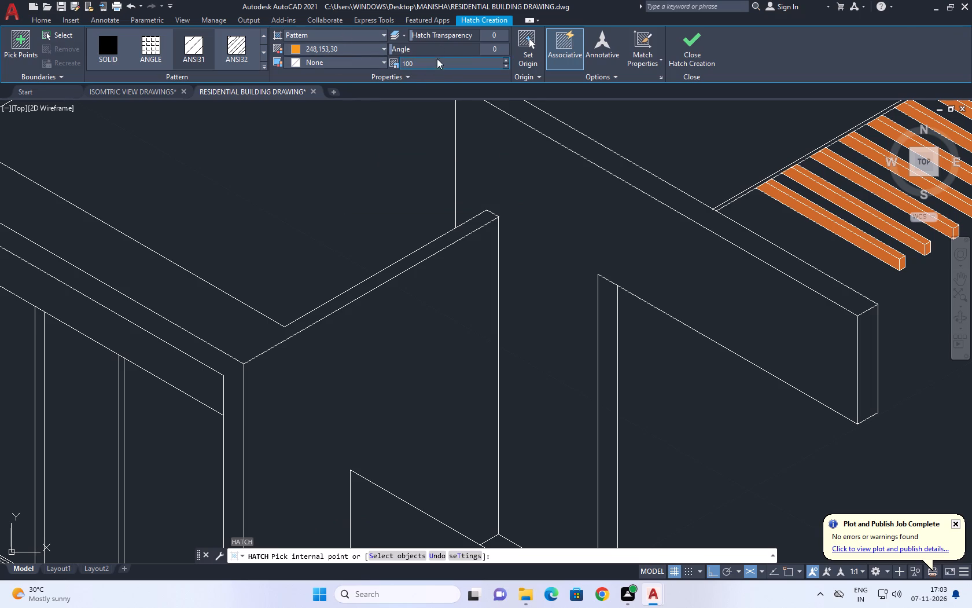
pyautogui.click(423, 60)
pyautogui.press('0')
pyautogui.press('Return')
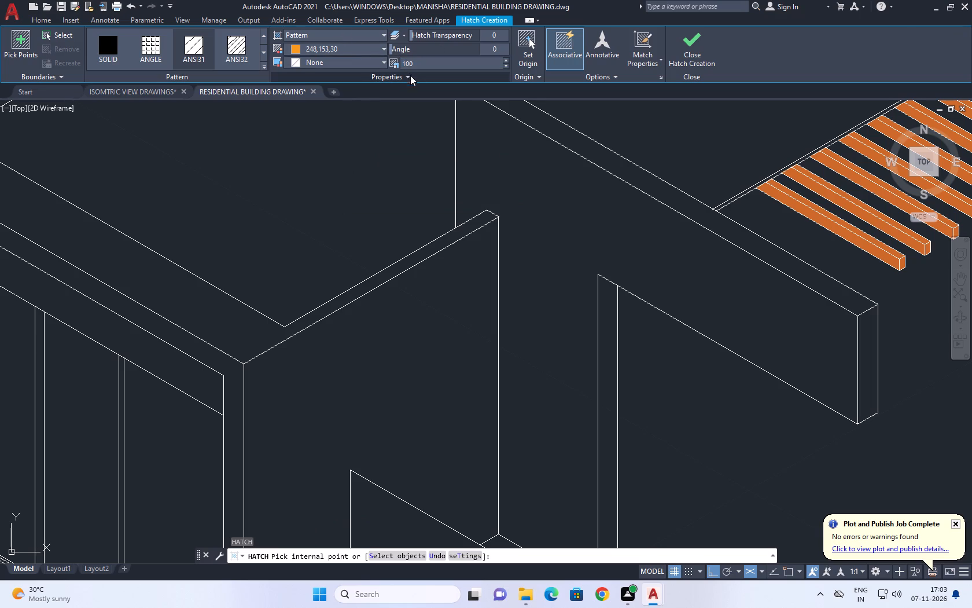
# Hatch the wall face beside the pergola with the ANSI32 pattern in 248,153,30 at an angle of 45.
pyautogui.click(496, 56)
pyautogui.click(496, 47)
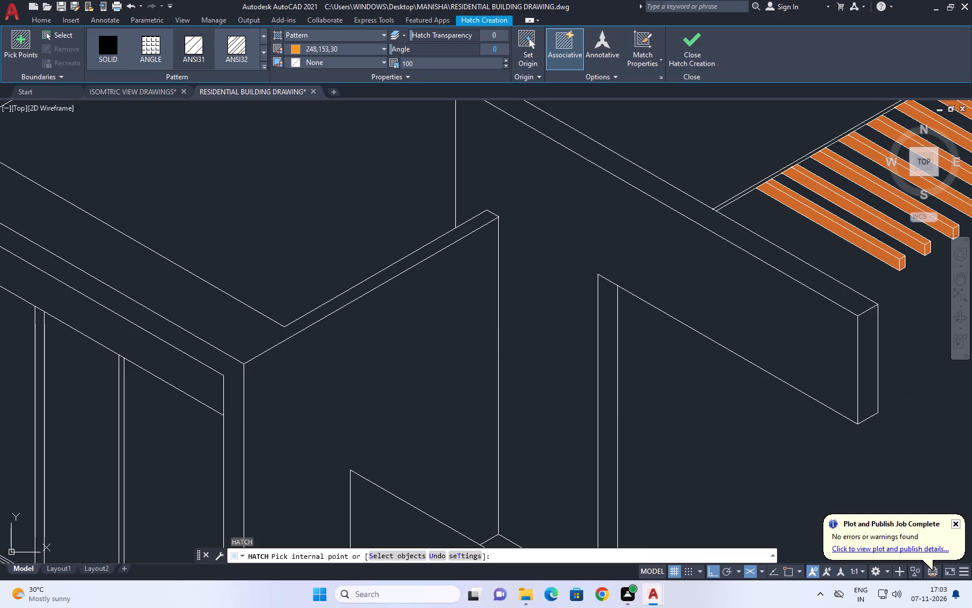
pyautogui.write('45')
pyautogui.press('Return')
pyautogui.click(415, 64)
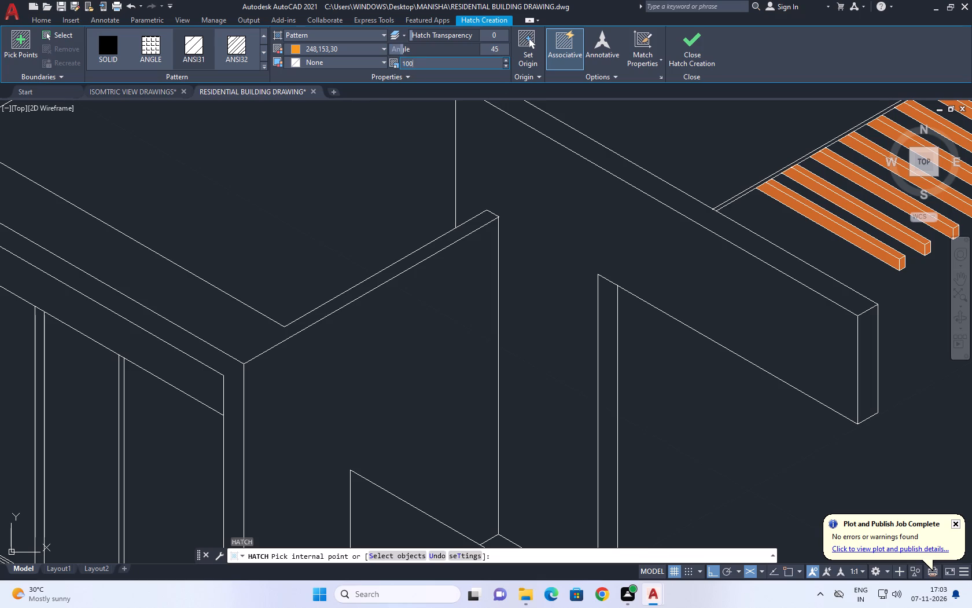
pyautogui.press('0')
pyautogui.press('Return')
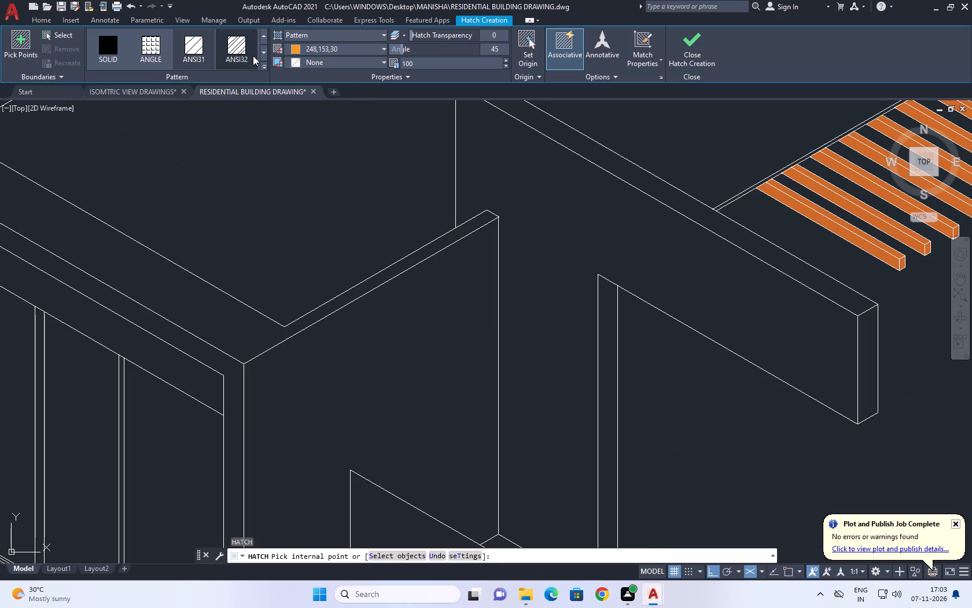
pyautogui.click(240, 47)
pyautogui.click(572, 216)
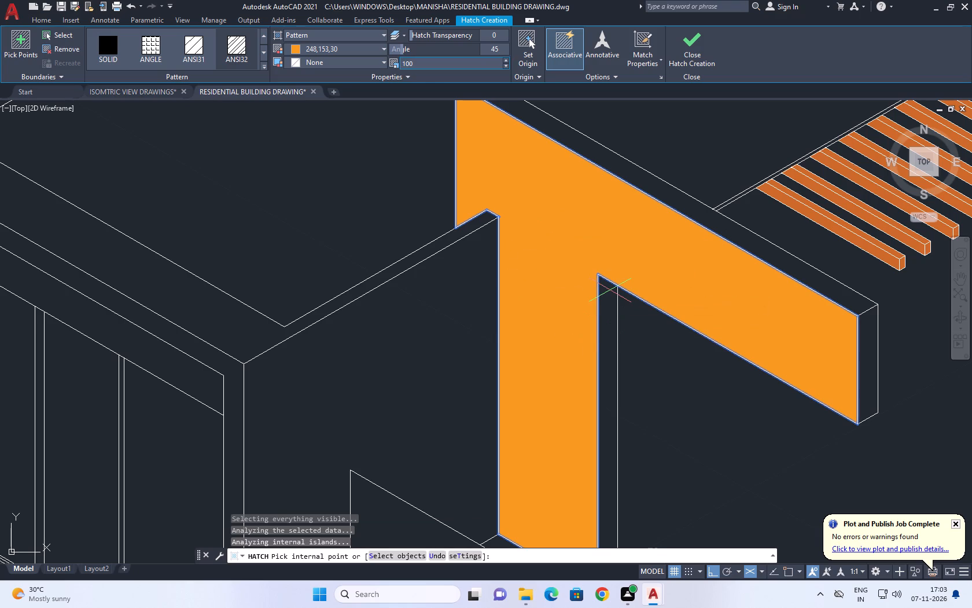
# Set the wall face's hatch scale to 500 and finish the hatch.
pyautogui.click(424, 64)
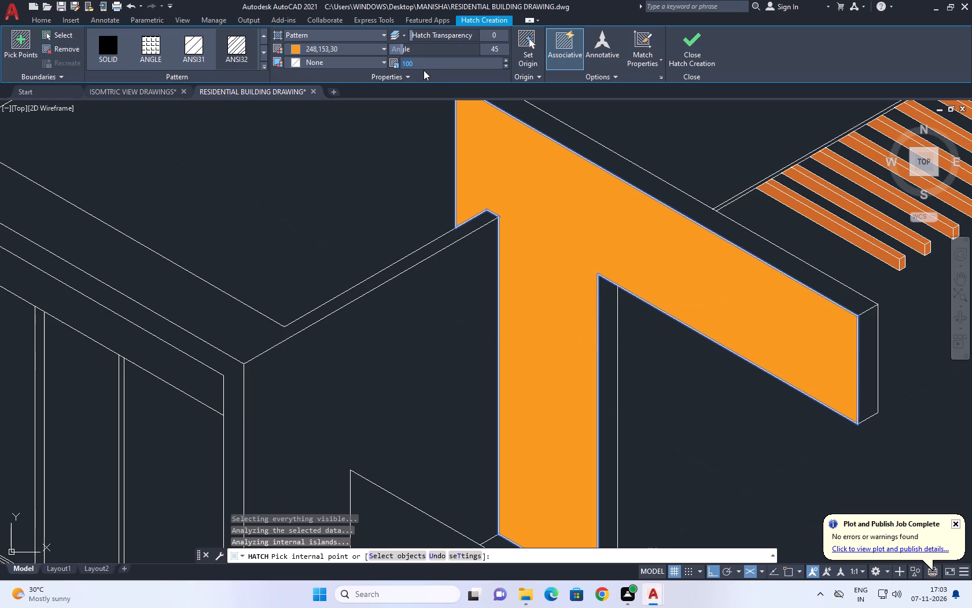
pyautogui.press('5')
pyautogui.write('00.')
pyautogui.press('Return')
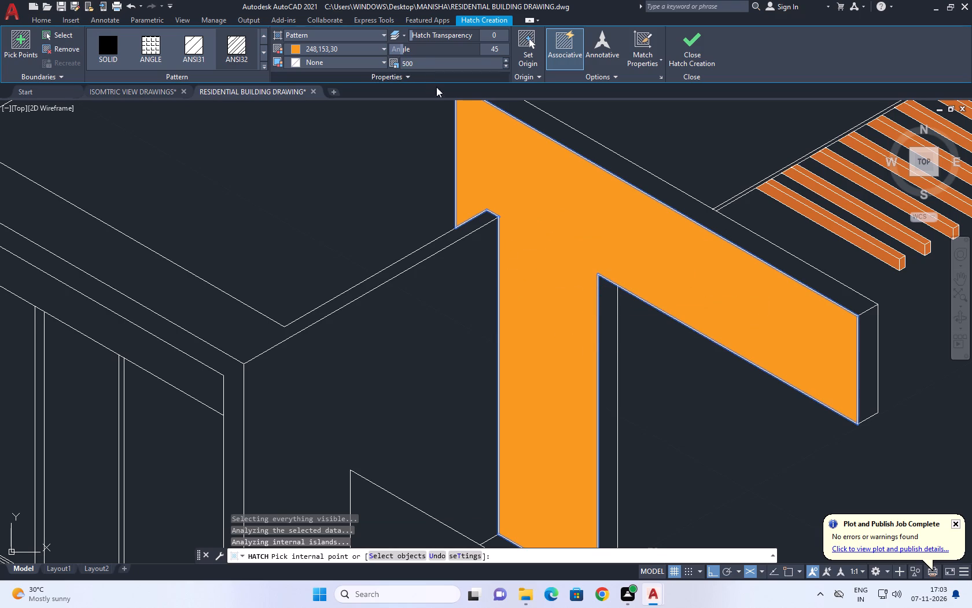
pyautogui.click(702, 54)
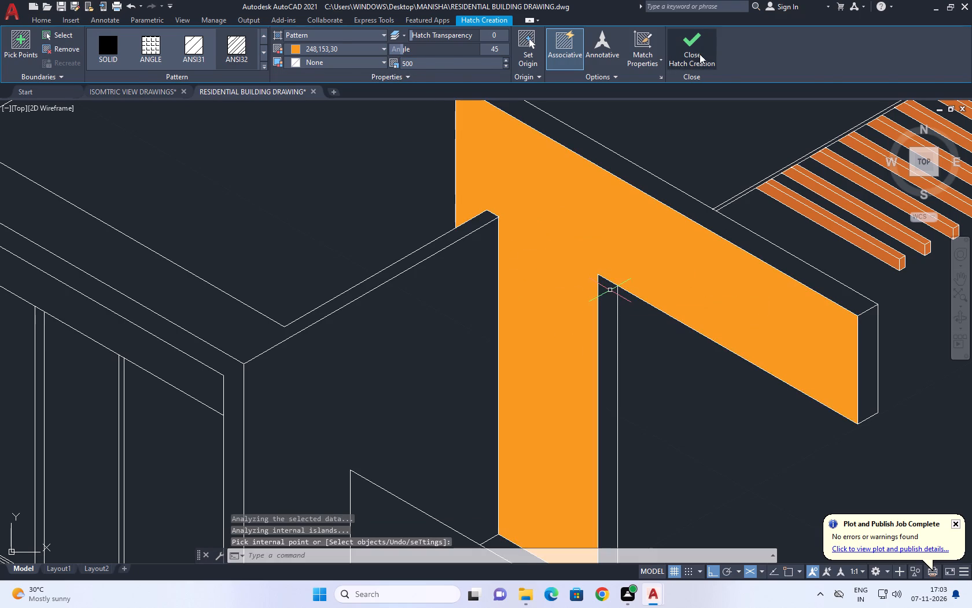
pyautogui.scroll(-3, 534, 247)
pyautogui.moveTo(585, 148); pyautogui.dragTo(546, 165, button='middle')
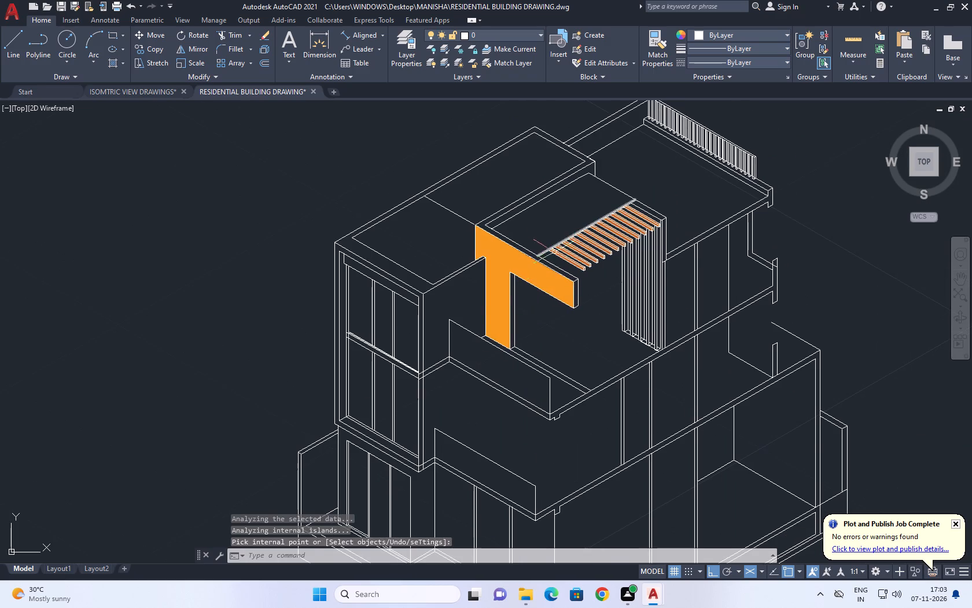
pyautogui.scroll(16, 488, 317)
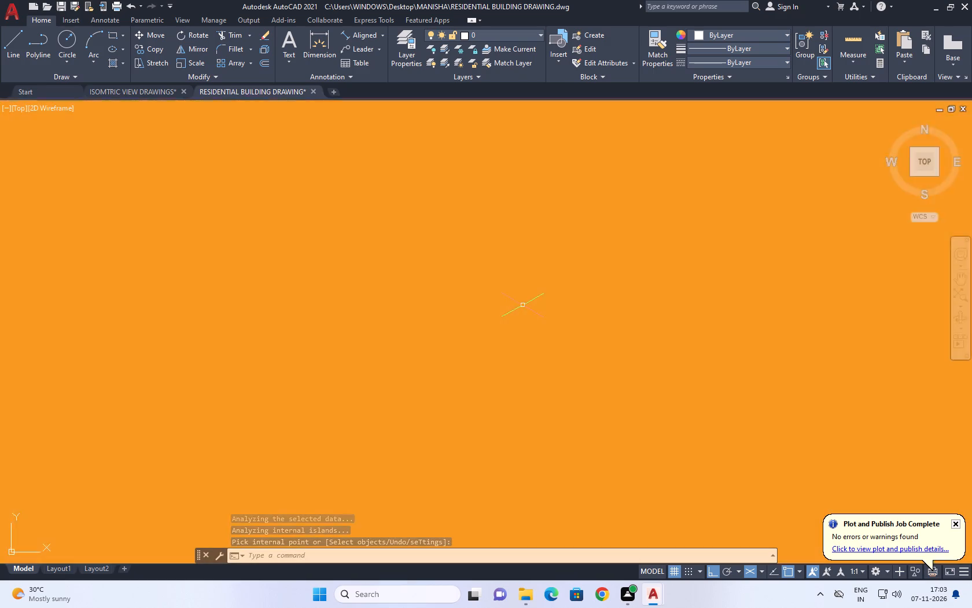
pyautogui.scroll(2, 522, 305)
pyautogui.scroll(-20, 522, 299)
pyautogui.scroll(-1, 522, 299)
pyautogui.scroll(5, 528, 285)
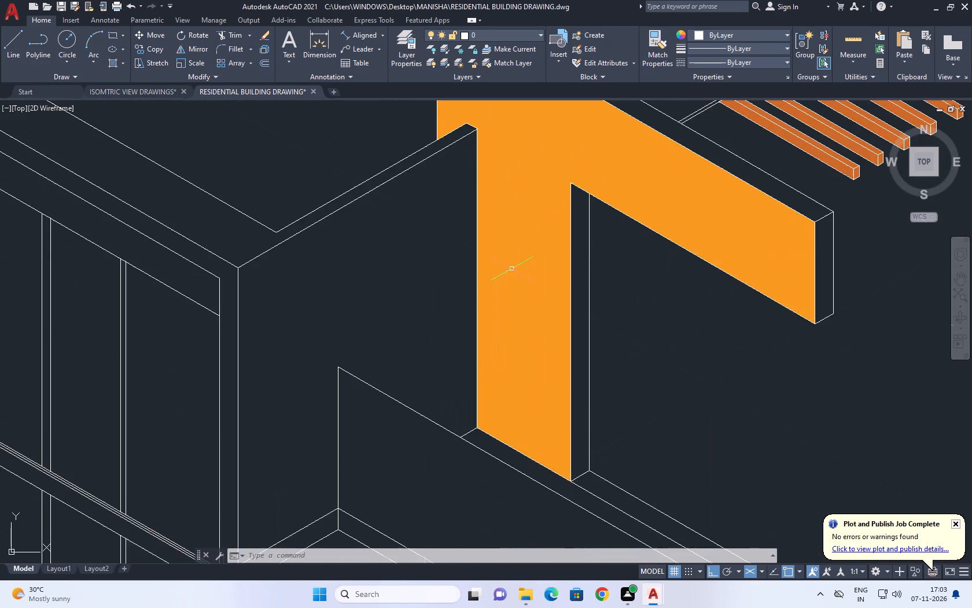
# Delete the 248,153,30 hatch from the wall face beside the pergola.
pyautogui.moveTo(508, 175); pyautogui.dragTo(485, 273, button='middle')
pyautogui.click(495, 252)
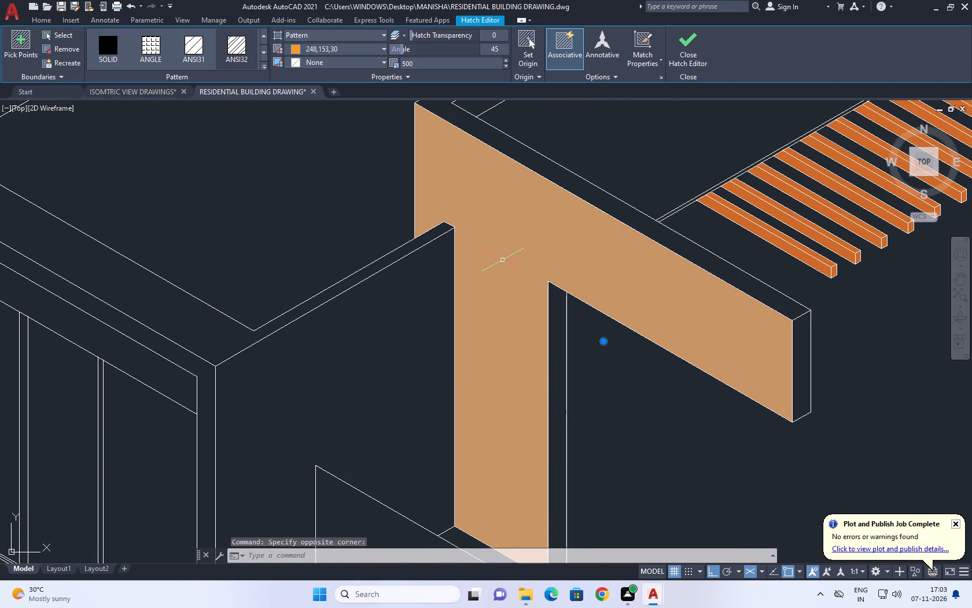
pyautogui.press('Delete')
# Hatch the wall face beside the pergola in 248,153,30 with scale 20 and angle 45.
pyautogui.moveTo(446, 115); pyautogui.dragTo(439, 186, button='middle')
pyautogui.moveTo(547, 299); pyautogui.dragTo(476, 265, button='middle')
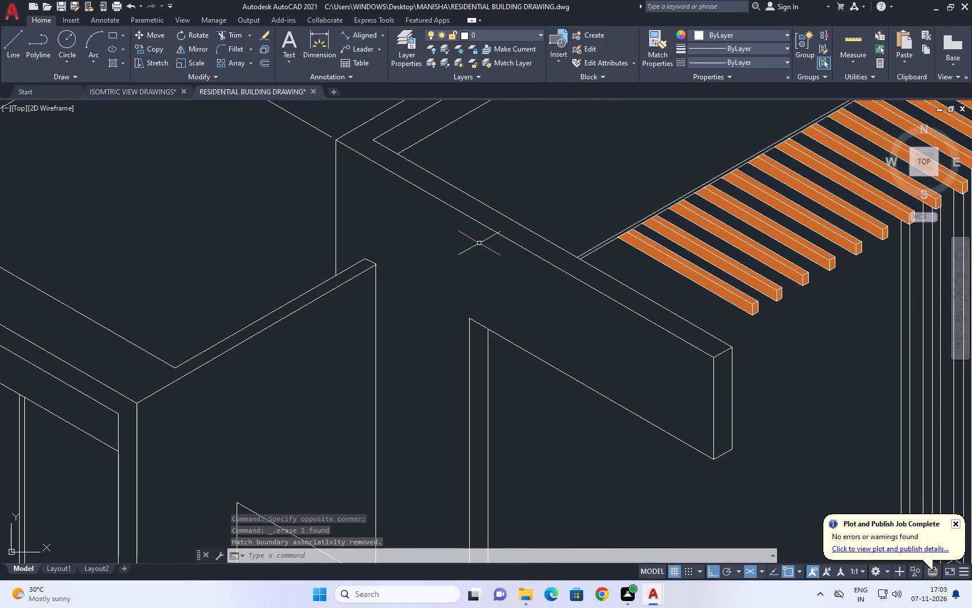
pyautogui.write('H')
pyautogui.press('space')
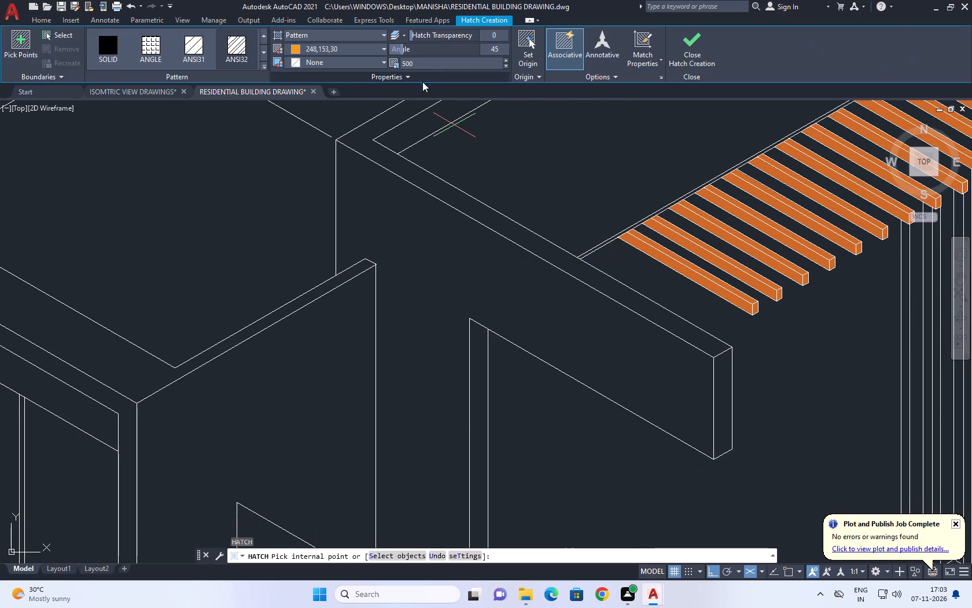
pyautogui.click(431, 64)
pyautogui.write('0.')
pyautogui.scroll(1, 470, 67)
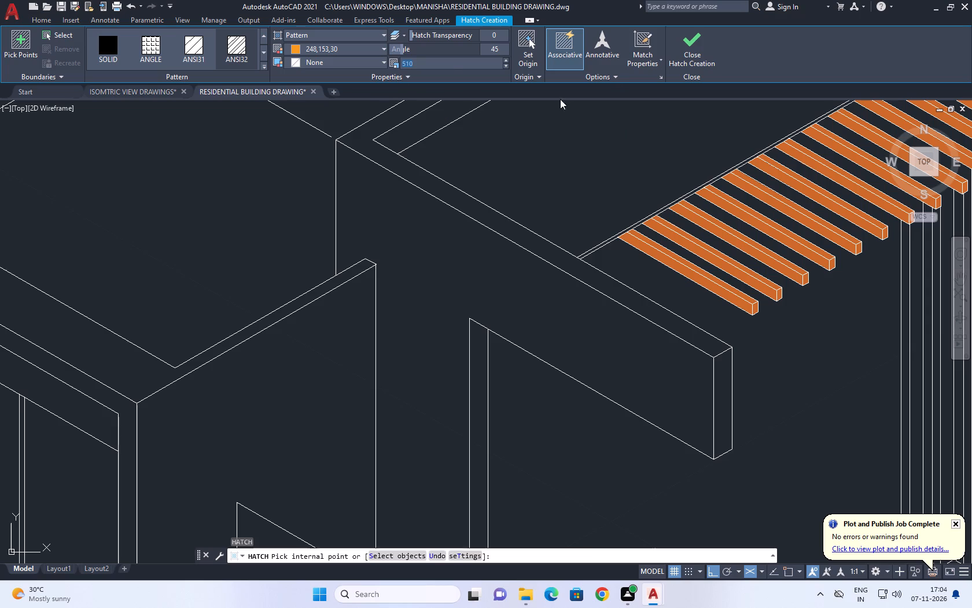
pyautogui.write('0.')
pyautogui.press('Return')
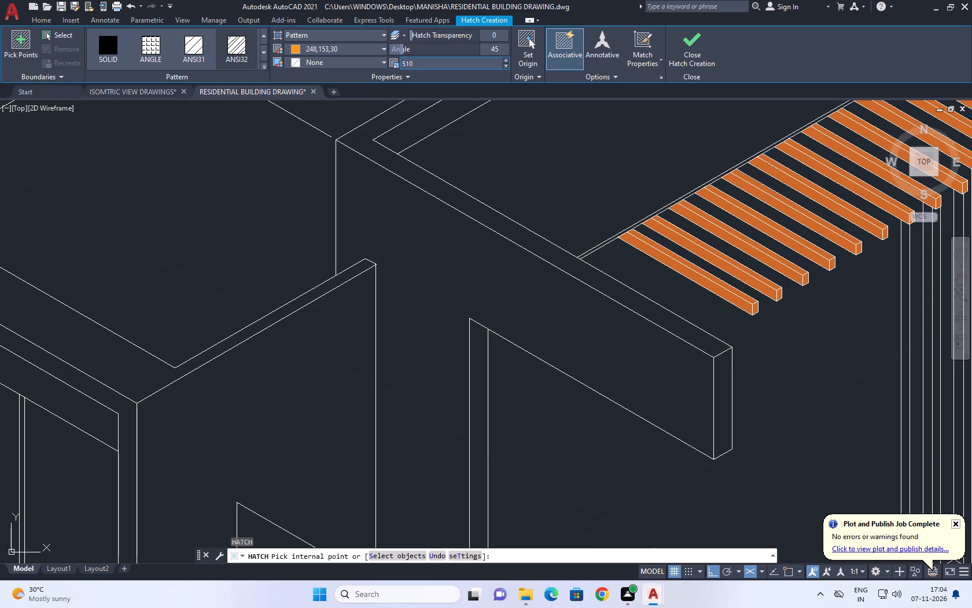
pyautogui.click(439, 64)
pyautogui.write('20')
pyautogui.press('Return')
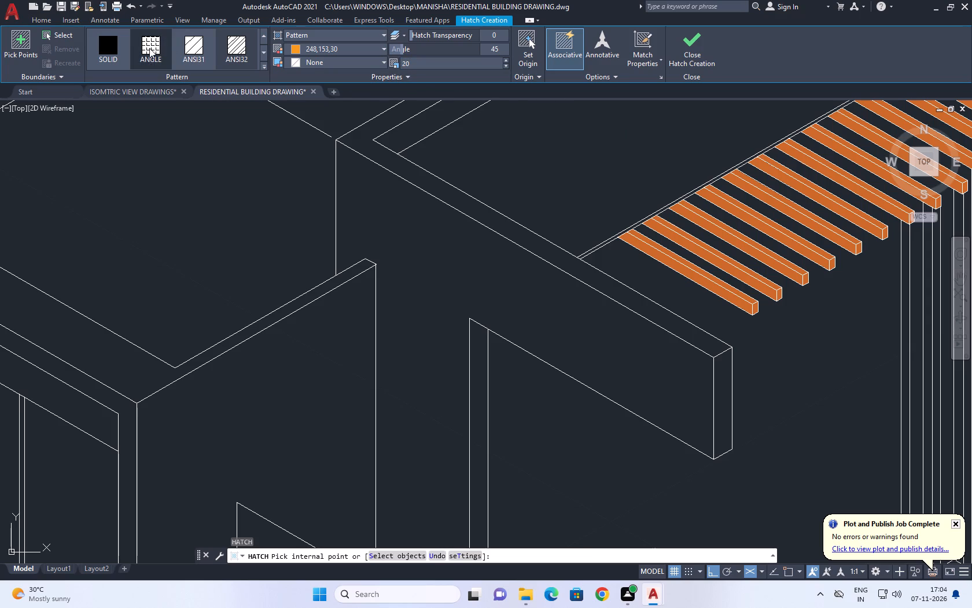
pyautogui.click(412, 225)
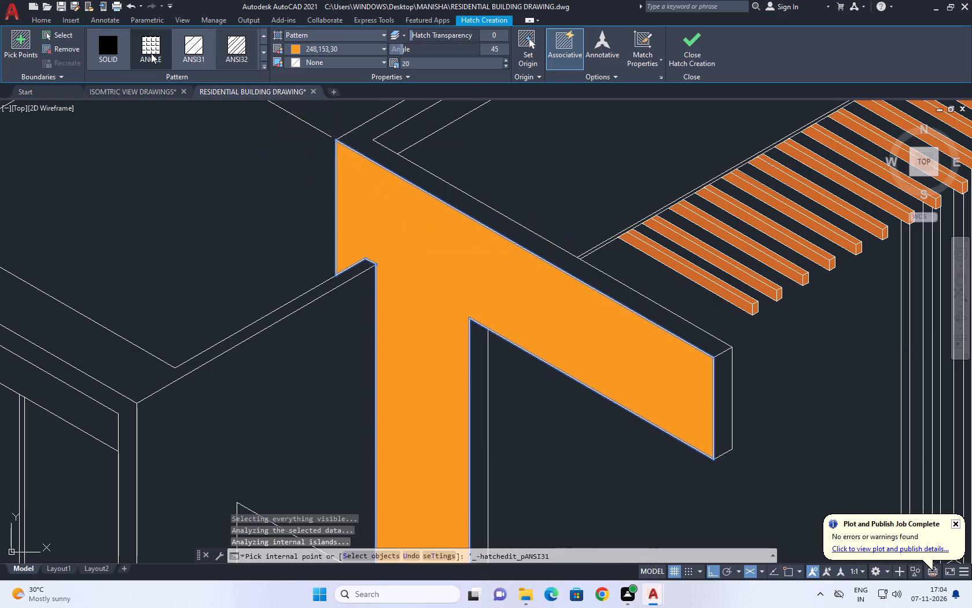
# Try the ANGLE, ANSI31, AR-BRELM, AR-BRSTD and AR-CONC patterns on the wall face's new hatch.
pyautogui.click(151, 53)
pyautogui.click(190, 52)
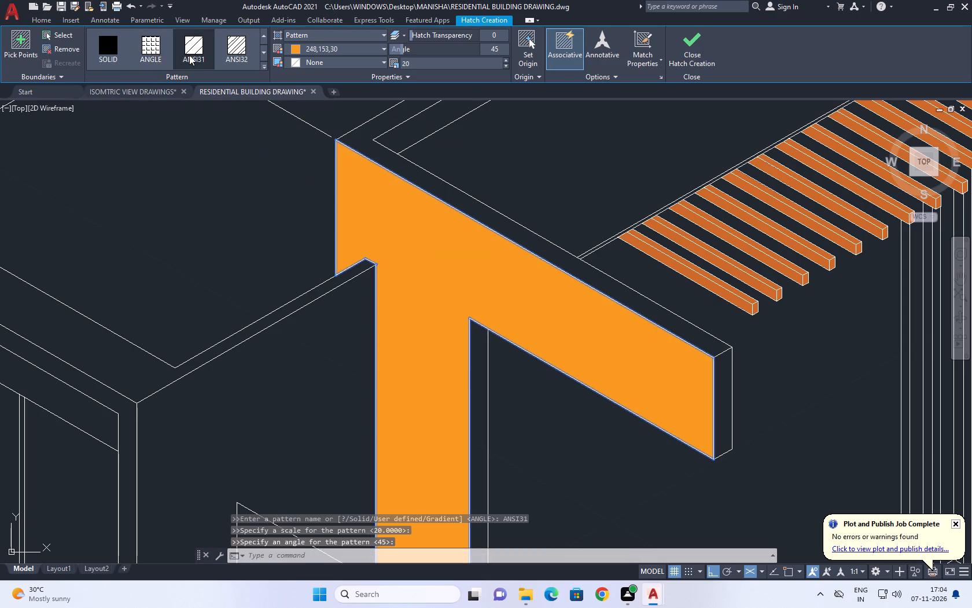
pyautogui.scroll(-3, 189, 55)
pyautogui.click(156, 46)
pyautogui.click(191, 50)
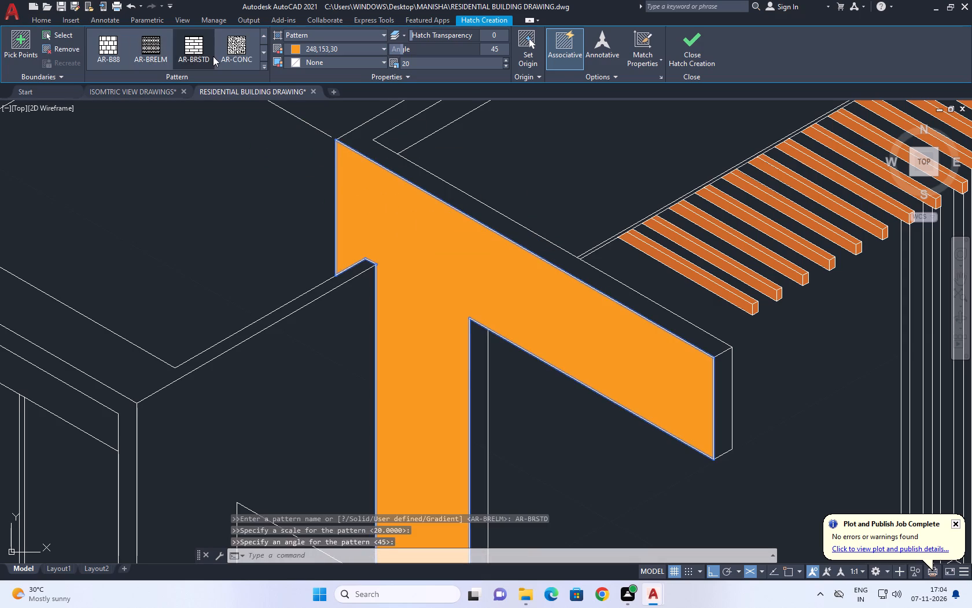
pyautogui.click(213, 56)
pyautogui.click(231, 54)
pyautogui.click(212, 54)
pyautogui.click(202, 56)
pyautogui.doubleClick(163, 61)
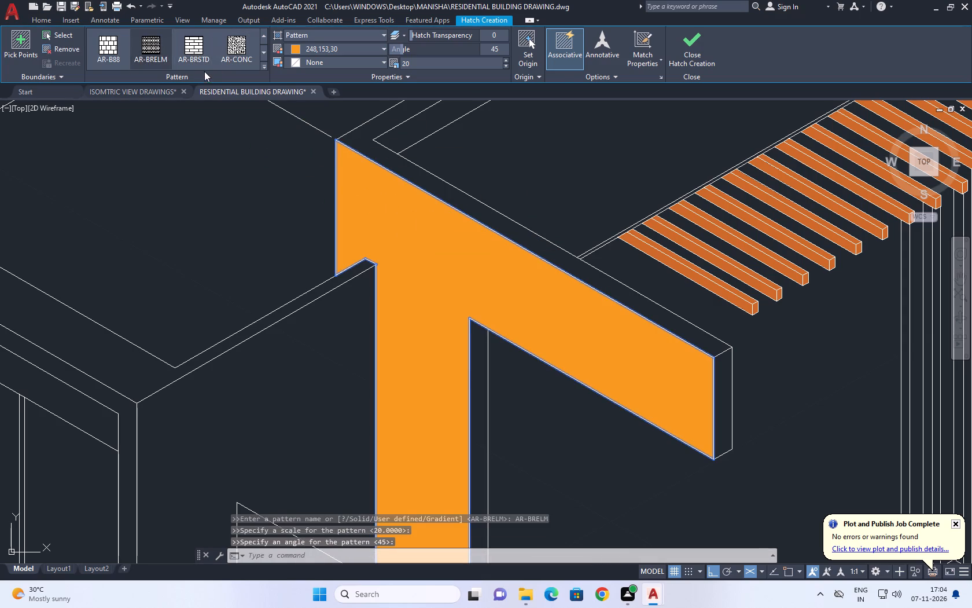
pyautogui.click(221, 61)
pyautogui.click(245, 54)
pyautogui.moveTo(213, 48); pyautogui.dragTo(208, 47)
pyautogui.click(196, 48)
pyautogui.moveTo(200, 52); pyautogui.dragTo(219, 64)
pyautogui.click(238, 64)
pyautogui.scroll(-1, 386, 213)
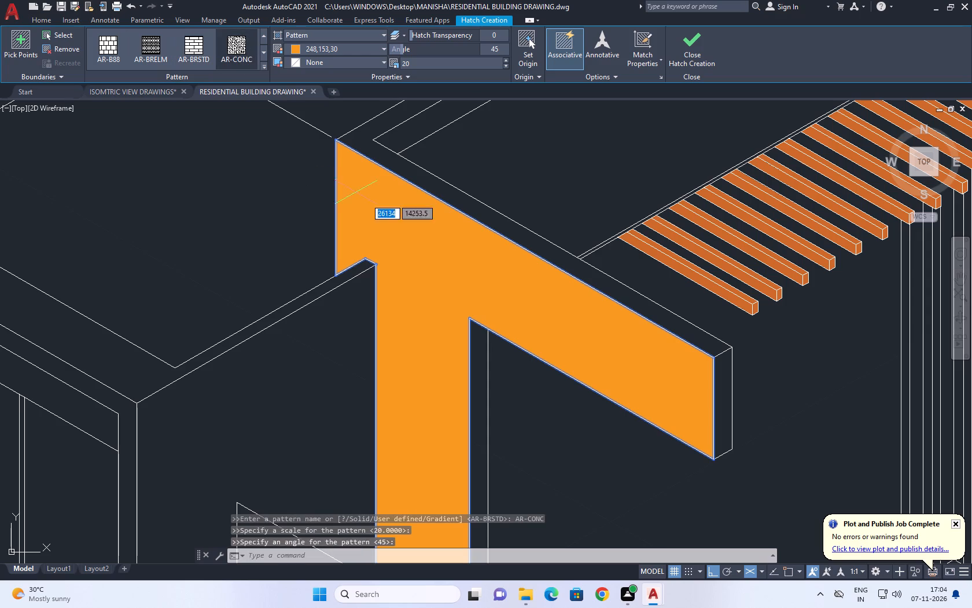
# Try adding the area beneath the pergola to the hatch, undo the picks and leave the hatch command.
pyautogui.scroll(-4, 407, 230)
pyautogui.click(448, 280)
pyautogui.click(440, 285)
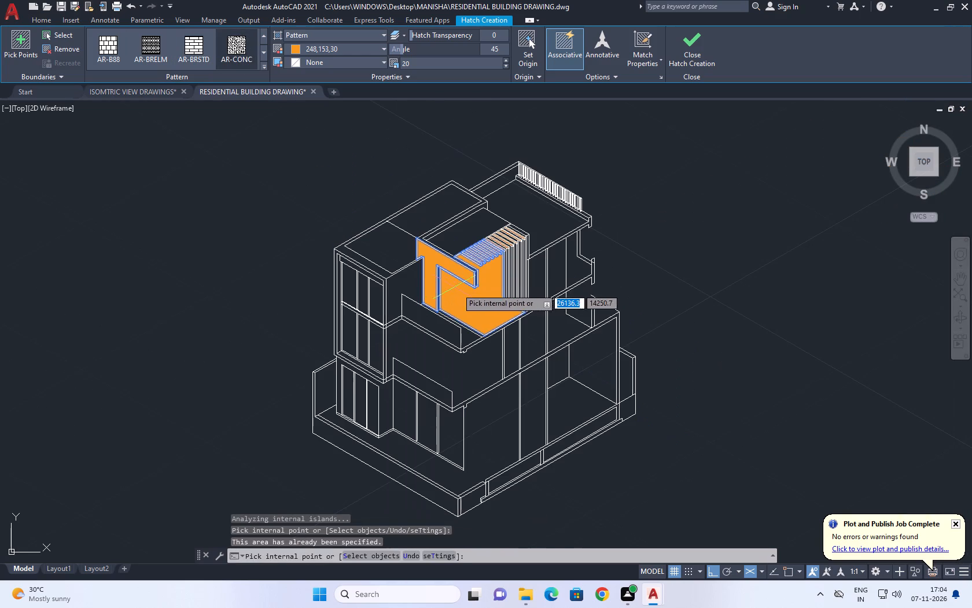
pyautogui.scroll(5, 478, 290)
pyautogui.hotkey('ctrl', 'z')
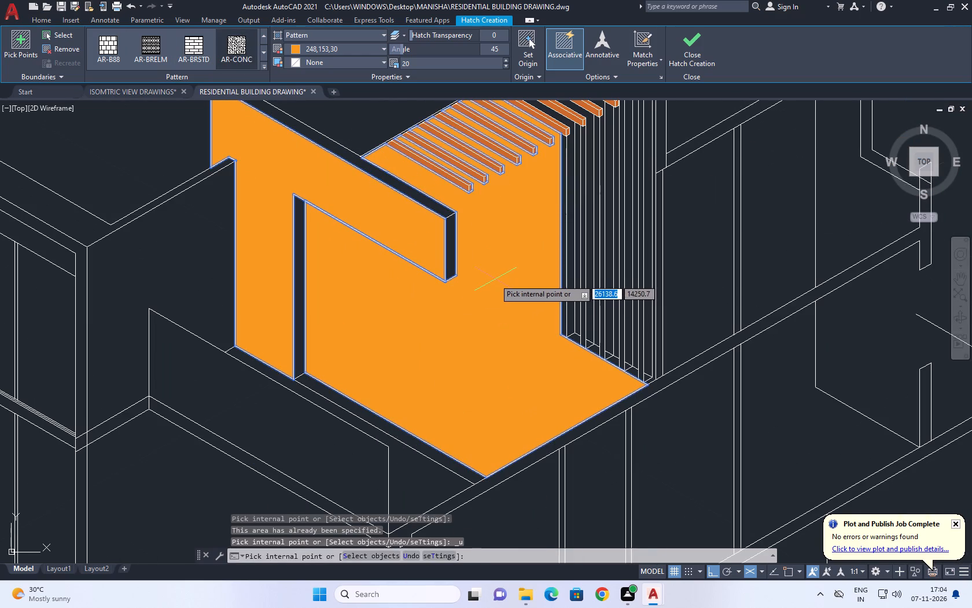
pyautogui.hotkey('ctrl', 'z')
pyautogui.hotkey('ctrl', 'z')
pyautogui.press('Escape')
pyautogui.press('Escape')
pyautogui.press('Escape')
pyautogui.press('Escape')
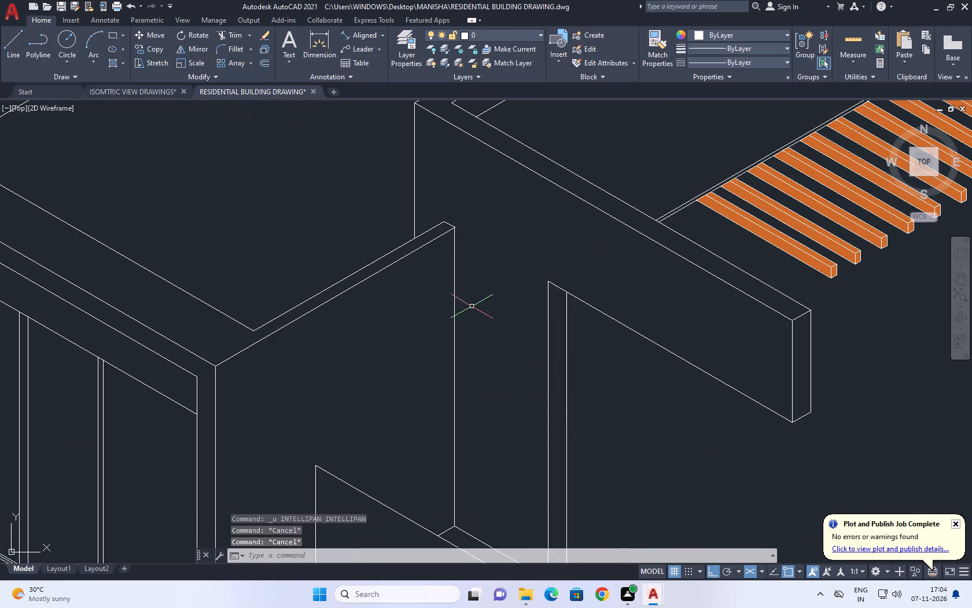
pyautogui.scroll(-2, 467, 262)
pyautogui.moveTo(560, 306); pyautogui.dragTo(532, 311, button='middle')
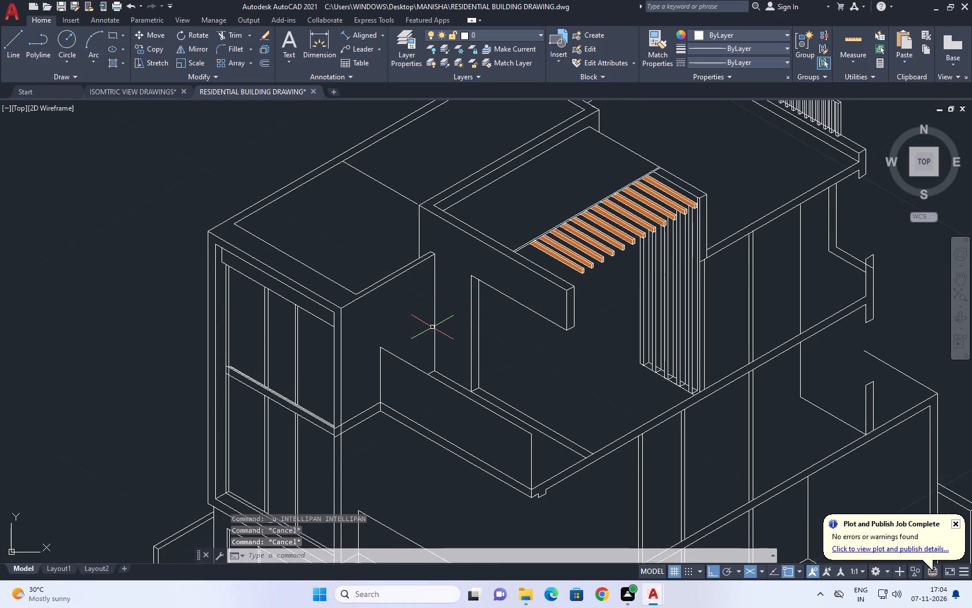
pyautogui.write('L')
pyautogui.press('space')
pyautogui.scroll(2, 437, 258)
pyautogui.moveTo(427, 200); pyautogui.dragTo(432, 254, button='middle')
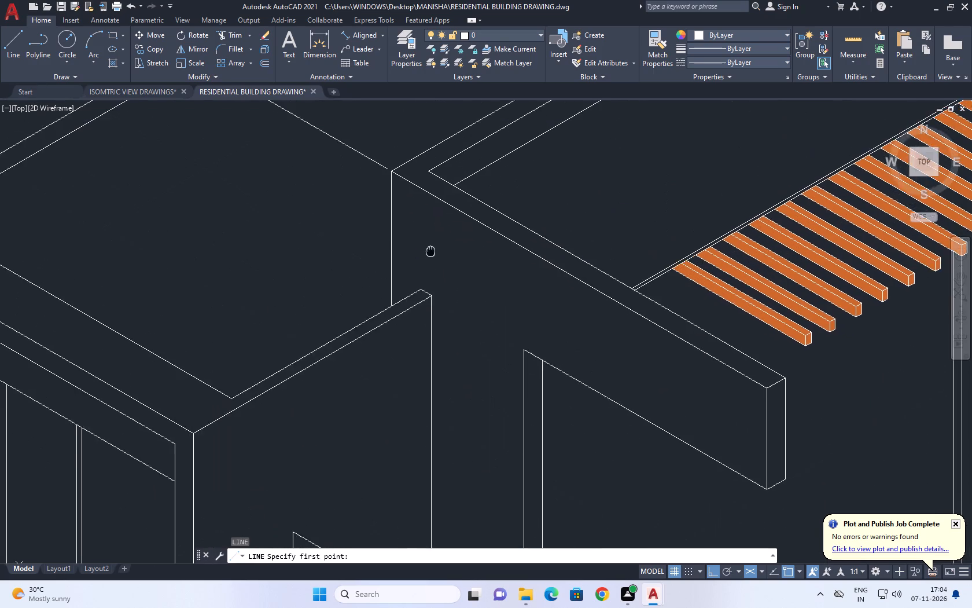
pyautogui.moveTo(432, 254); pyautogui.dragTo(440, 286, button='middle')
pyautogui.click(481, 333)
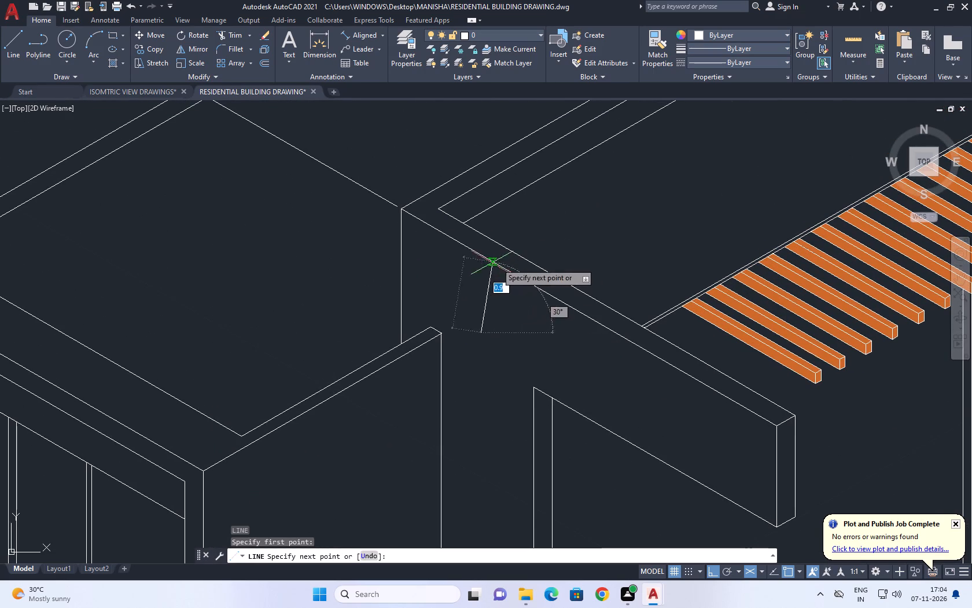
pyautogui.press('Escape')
# Hatch the top faces of the roof parapet walls with the ANSI31 pattern in 248,153,30 at angle 45 and scale 500.
pyautogui.moveTo(540, 342); pyautogui.dragTo(443, 182, button='middle')
pyautogui.scroll(-1, 447, 223)
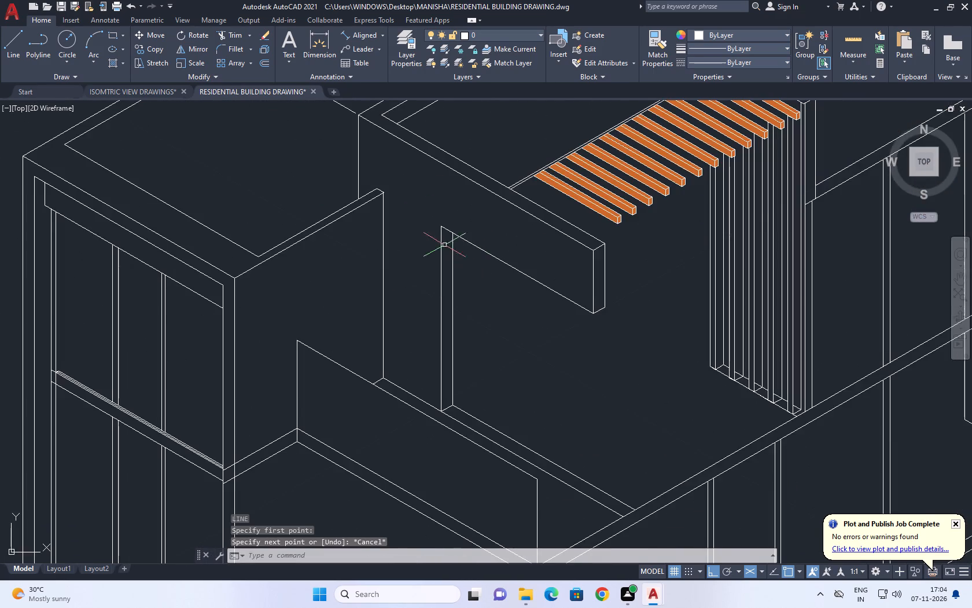
pyautogui.moveTo(444, 245); pyautogui.dragTo(536, 184, button='middle')
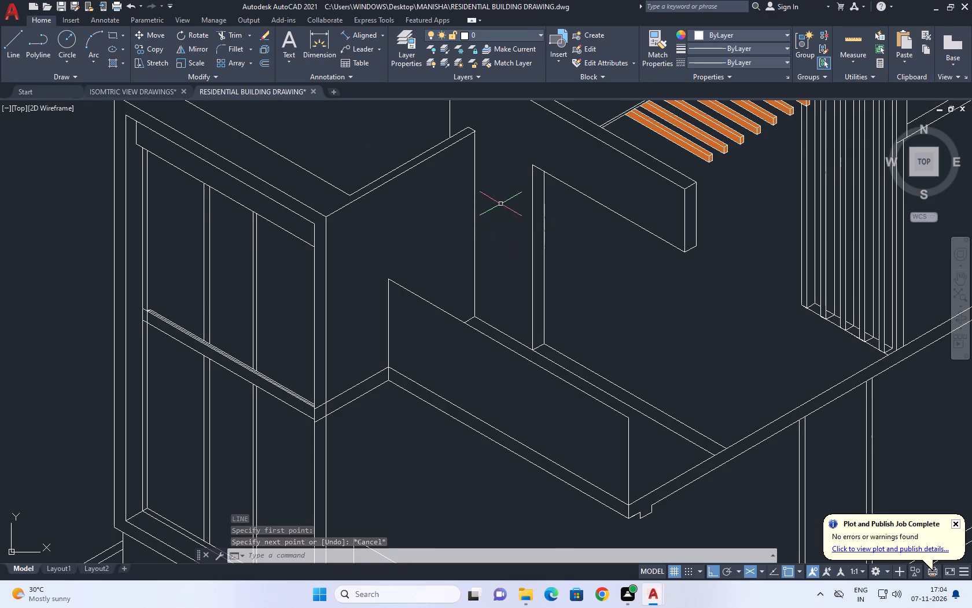
pyautogui.moveTo(500, 204); pyautogui.dragTo(490, 300, button='middle')
pyautogui.press('h')
pyautogui.press('space')
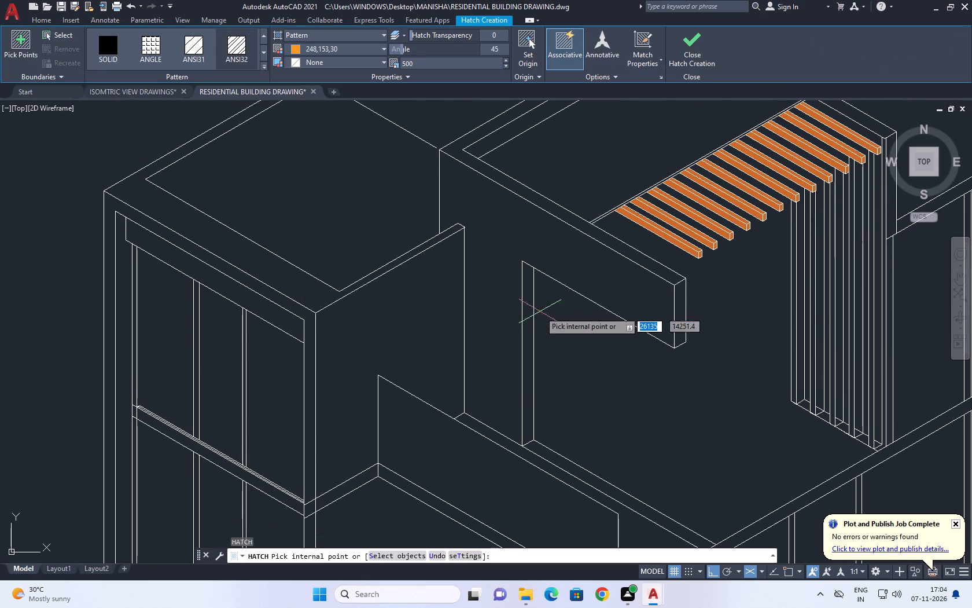
pyautogui.click(266, 70)
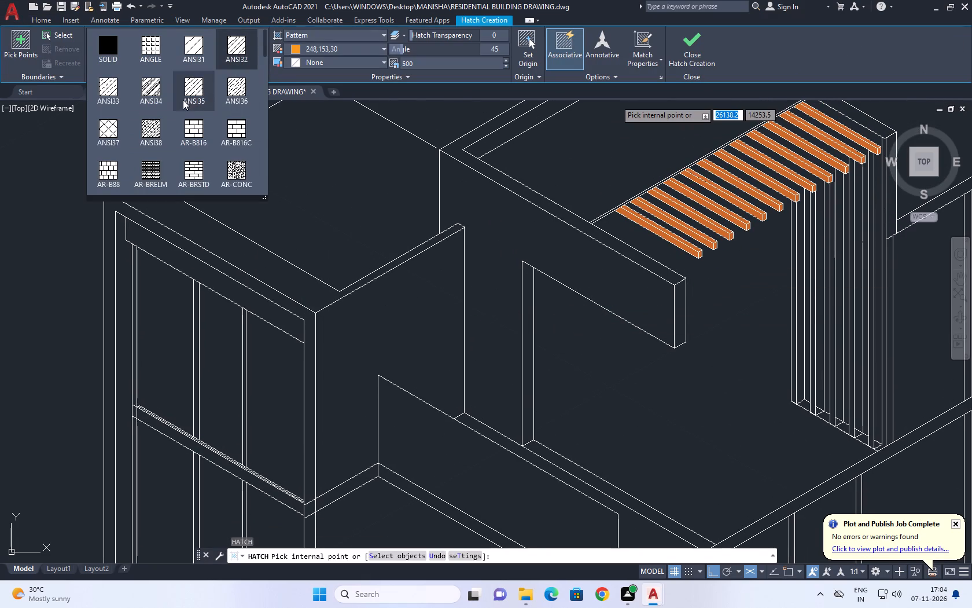
pyautogui.scroll(-1, 120, 141)
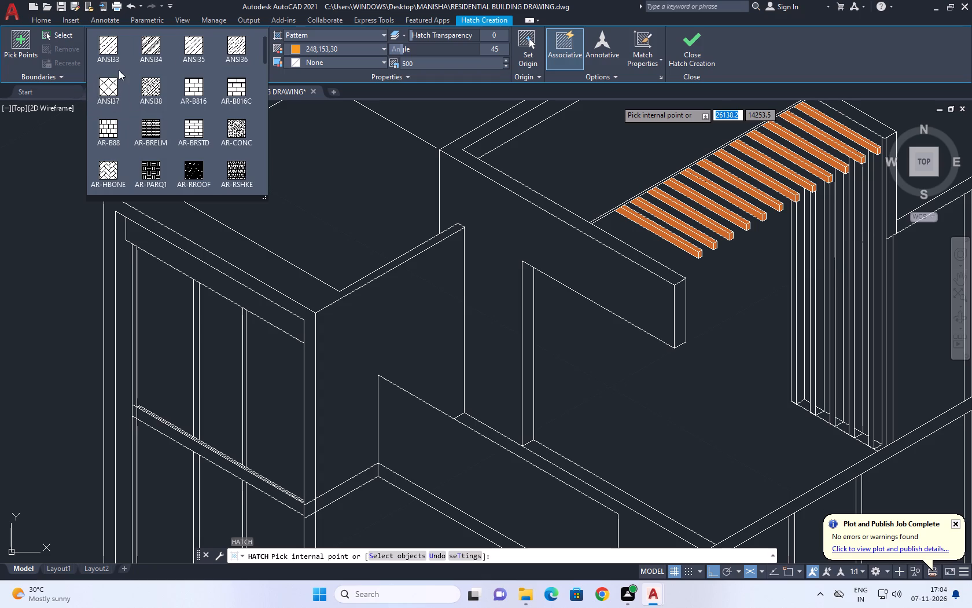
pyautogui.scroll(1, 160, 75)
pyautogui.scroll(-8, 165, 94)
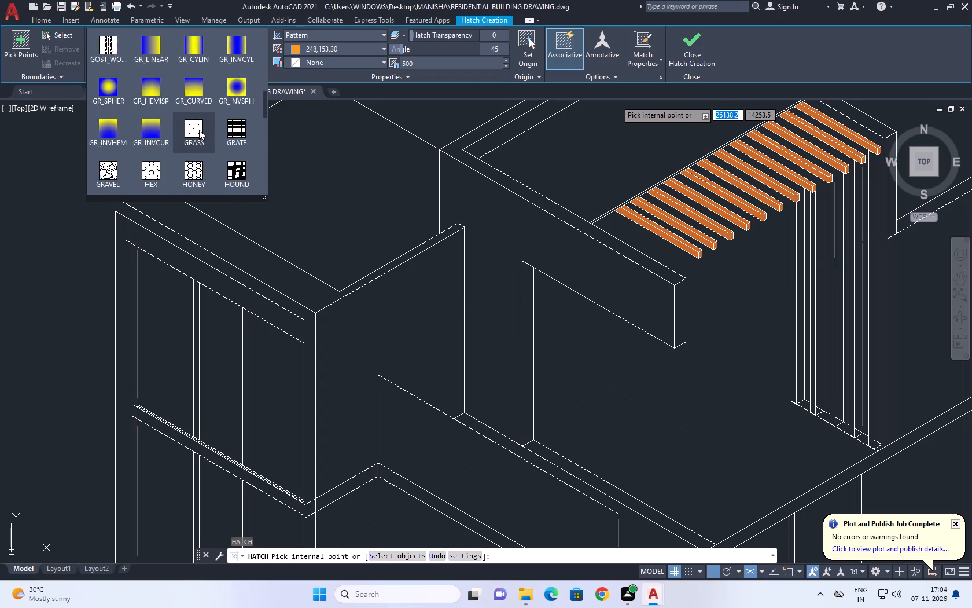
pyautogui.scroll(-3, 199, 130)
pyautogui.scroll(9, 200, 130)
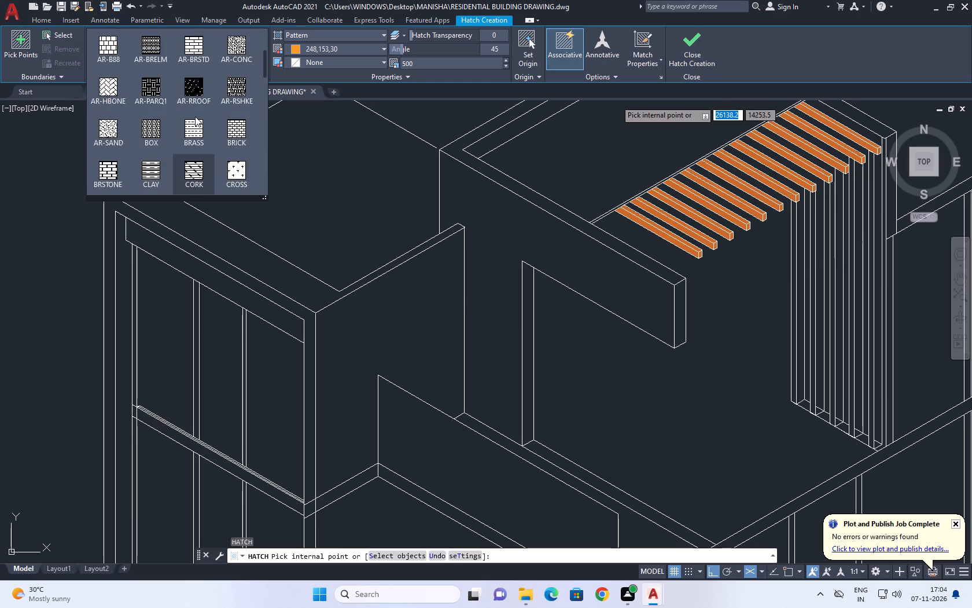
pyautogui.scroll(2, 195, 116)
pyautogui.click(191, 41)
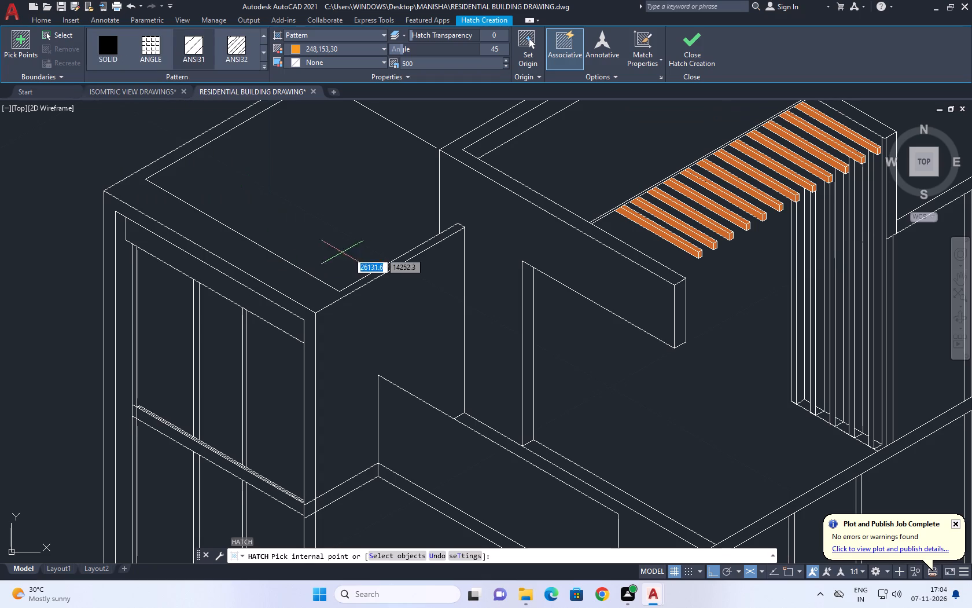
pyautogui.click(403, 259)
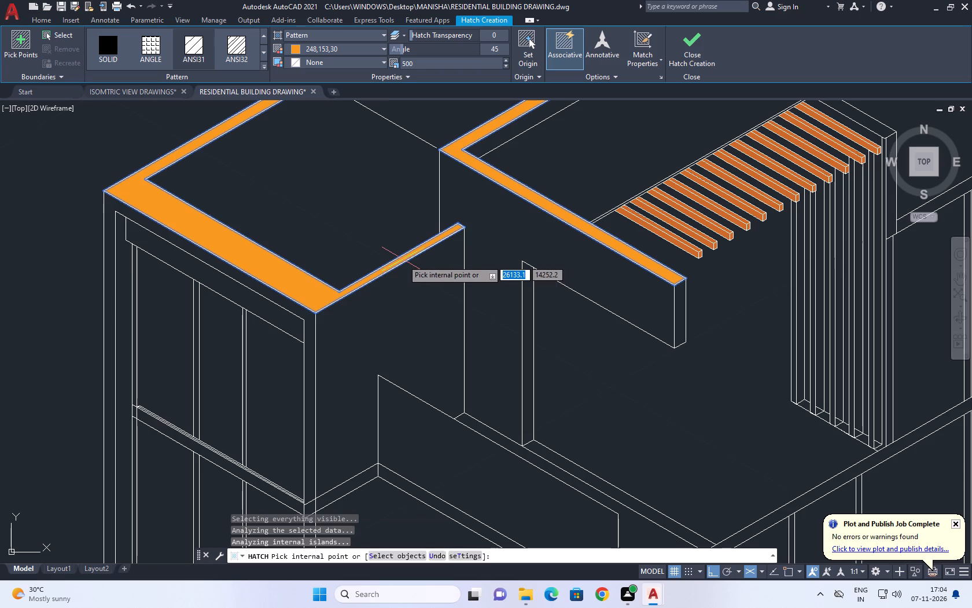
pyautogui.scroll(1, 431, 186)
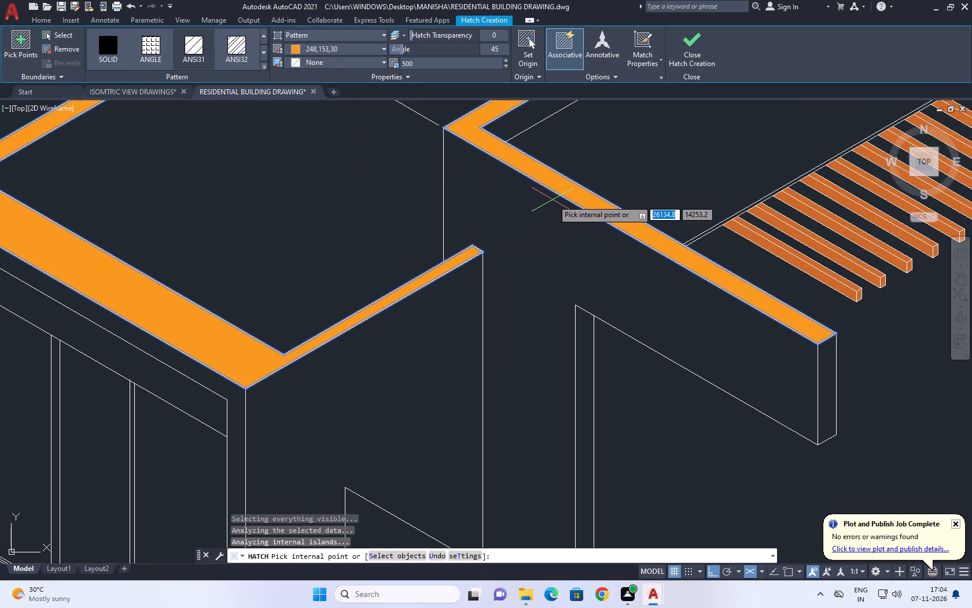
pyautogui.scroll(4, 554, 200)
pyautogui.scroll(6, 607, 185)
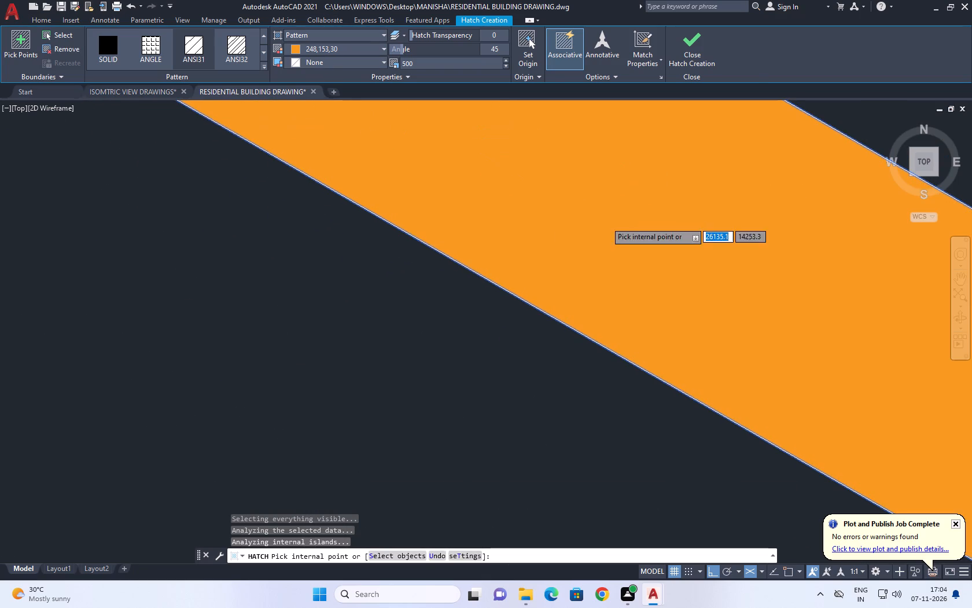
pyautogui.scroll(14, 606, 222)
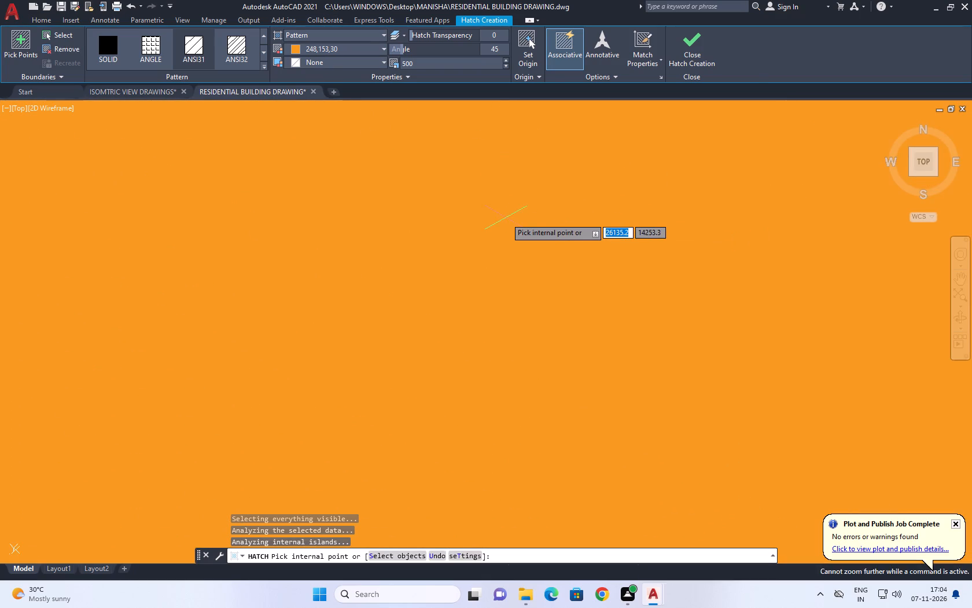
pyautogui.scroll(-7, 506, 218)
pyautogui.press('Escape')
pyautogui.press('Escape')
pyautogui.press('Escape')
pyautogui.press('Escape')
pyautogui.press('Escape')
pyautogui.press('Escape')
pyautogui.press('Escape')
pyautogui.press('Escape')
pyautogui.press('Escape')
# Change the parapet top faces' hatch type to Solid.
pyautogui.scroll(-7, 441, 219)
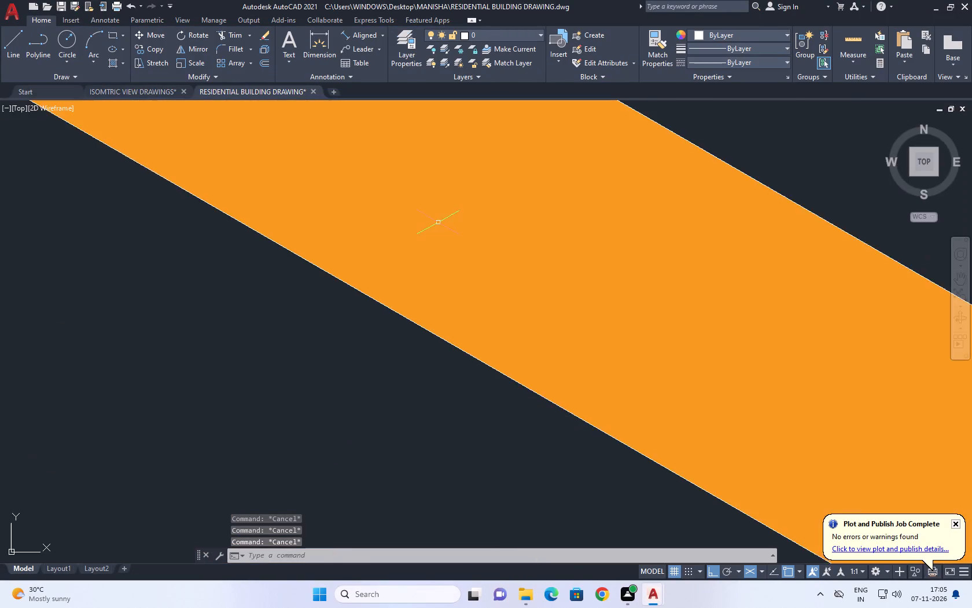
pyautogui.scroll(-6, 438, 222)
pyautogui.click(437, 220)
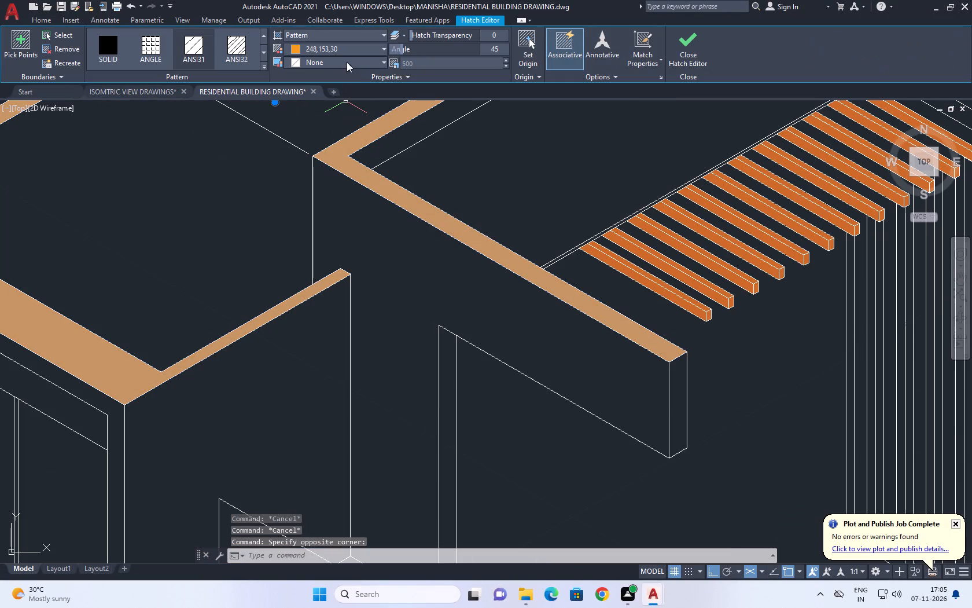
pyautogui.click(328, 38)
pyautogui.click(320, 50)
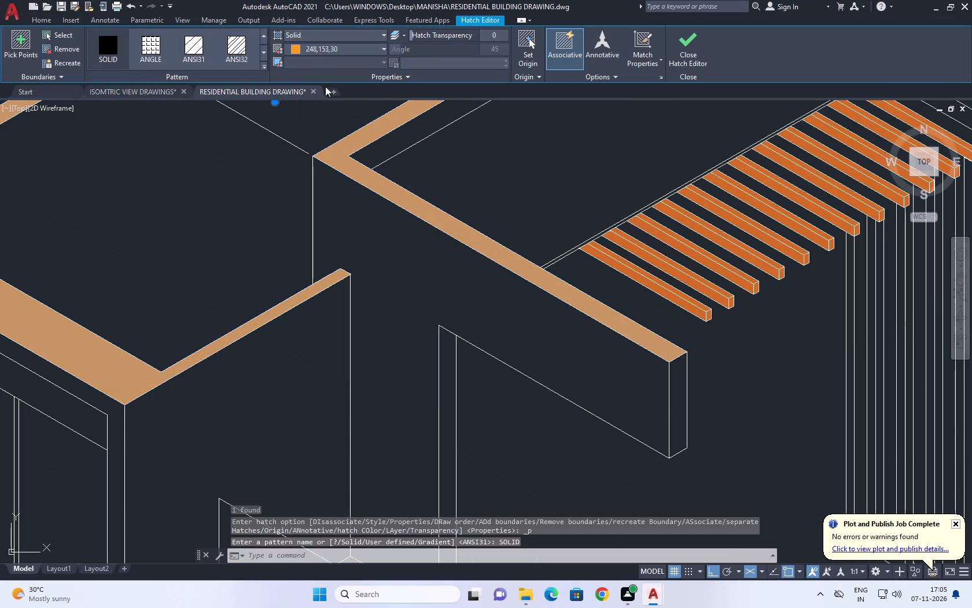
pyautogui.press('Escape')
# Set the colour of the parapet top faces' solid hatch to ByBlock.
pyautogui.scroll(2, 375, 180)
pyautogui.click(378, 180)
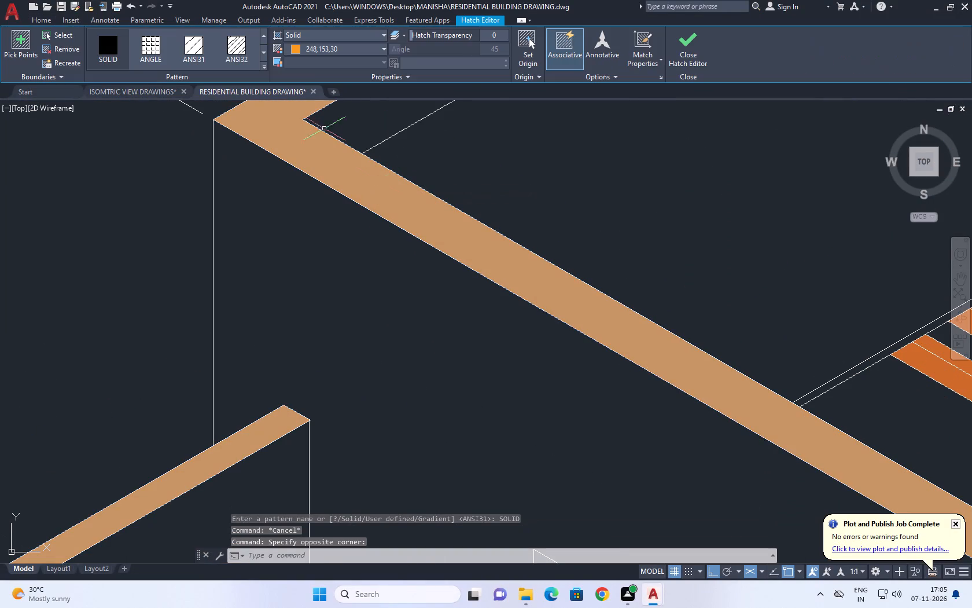
pyautogui.click(340, 47)
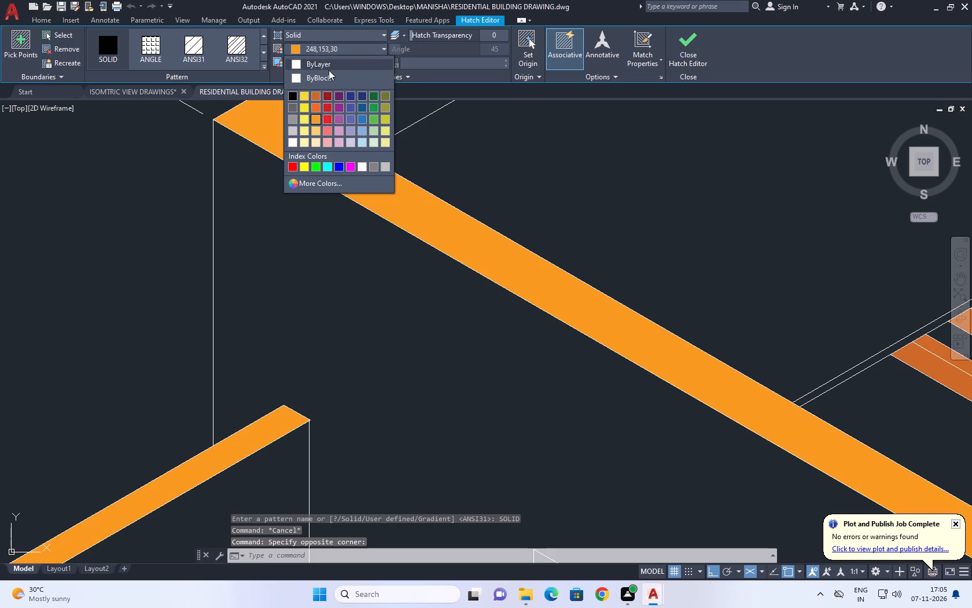
pyautogui.click(322, 74)
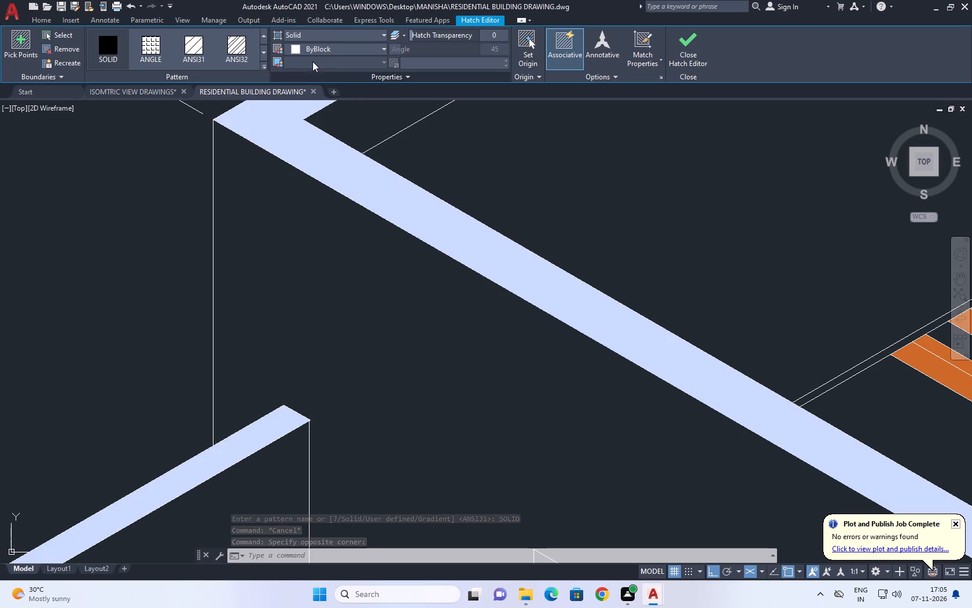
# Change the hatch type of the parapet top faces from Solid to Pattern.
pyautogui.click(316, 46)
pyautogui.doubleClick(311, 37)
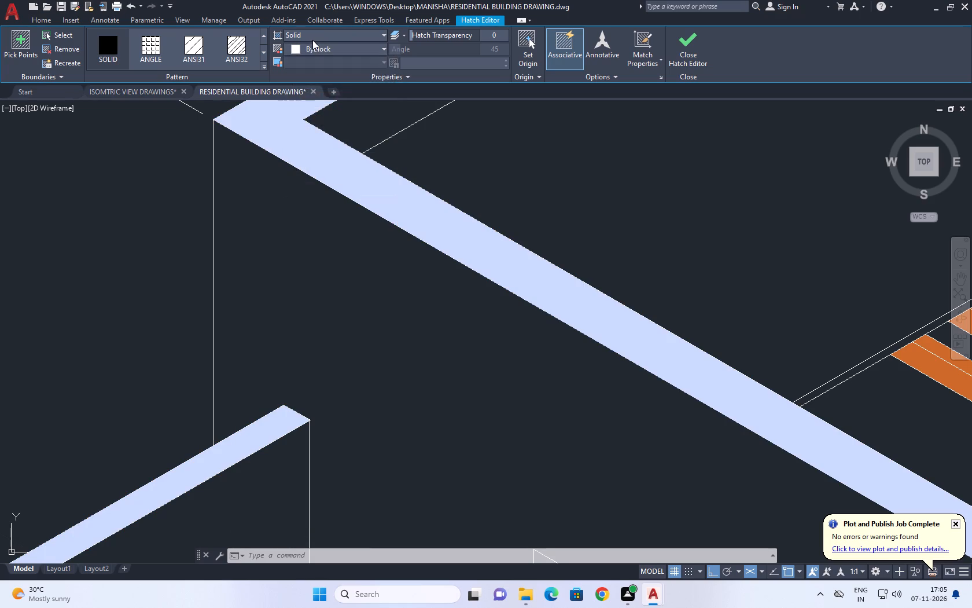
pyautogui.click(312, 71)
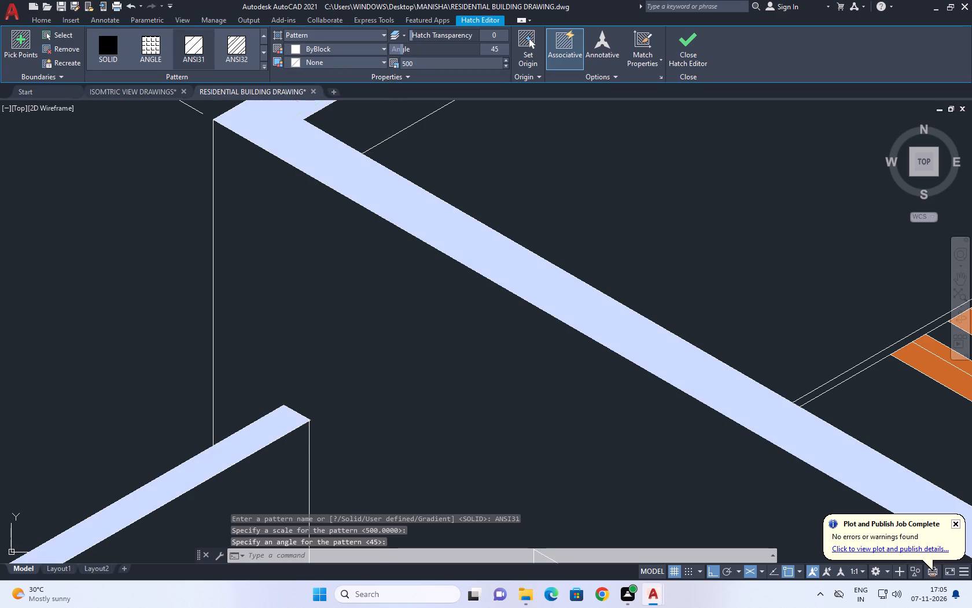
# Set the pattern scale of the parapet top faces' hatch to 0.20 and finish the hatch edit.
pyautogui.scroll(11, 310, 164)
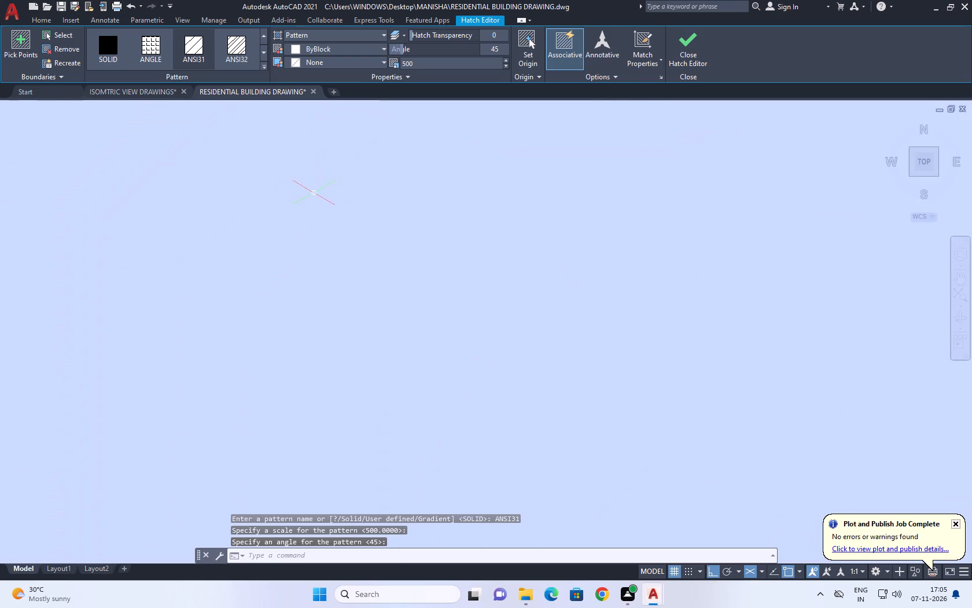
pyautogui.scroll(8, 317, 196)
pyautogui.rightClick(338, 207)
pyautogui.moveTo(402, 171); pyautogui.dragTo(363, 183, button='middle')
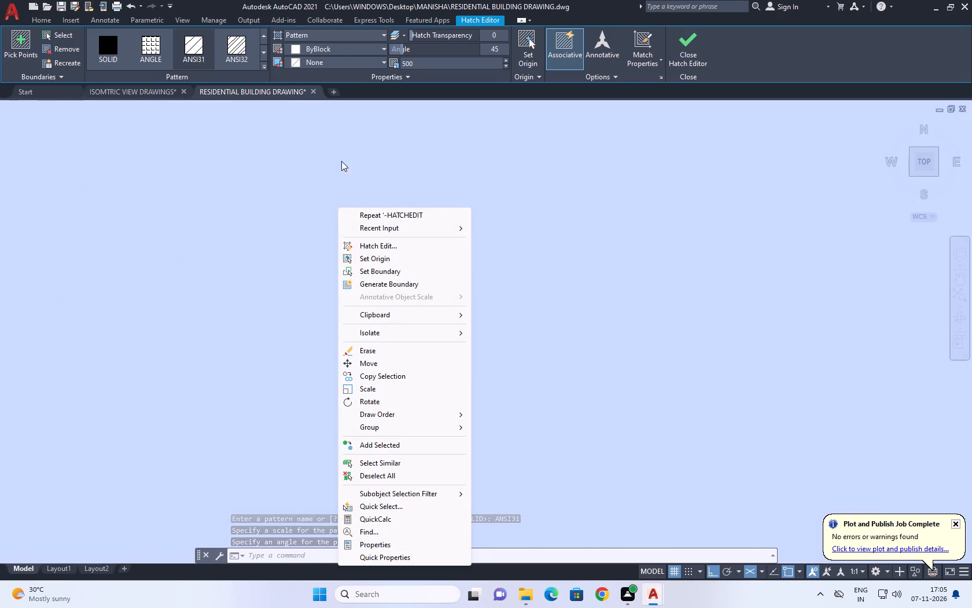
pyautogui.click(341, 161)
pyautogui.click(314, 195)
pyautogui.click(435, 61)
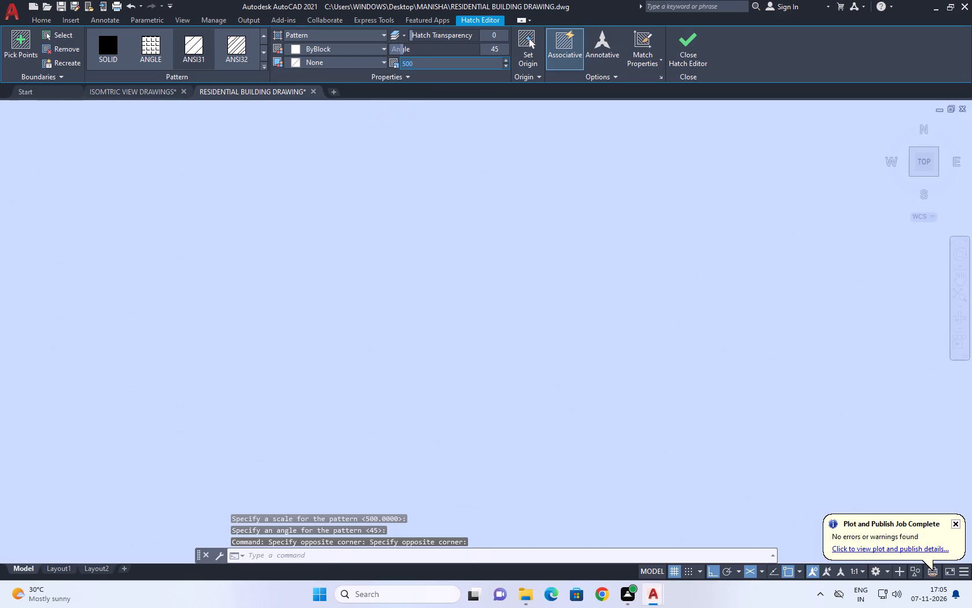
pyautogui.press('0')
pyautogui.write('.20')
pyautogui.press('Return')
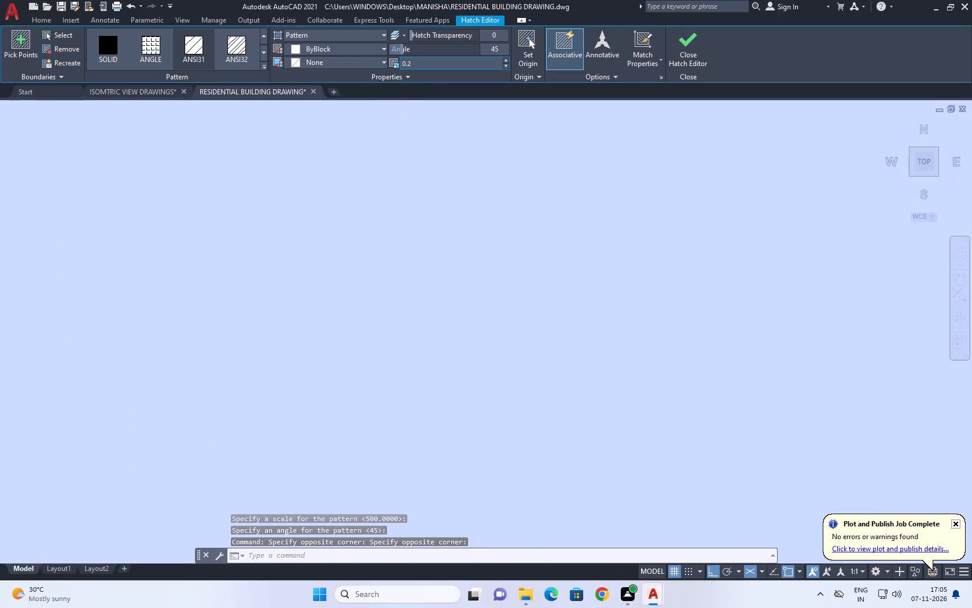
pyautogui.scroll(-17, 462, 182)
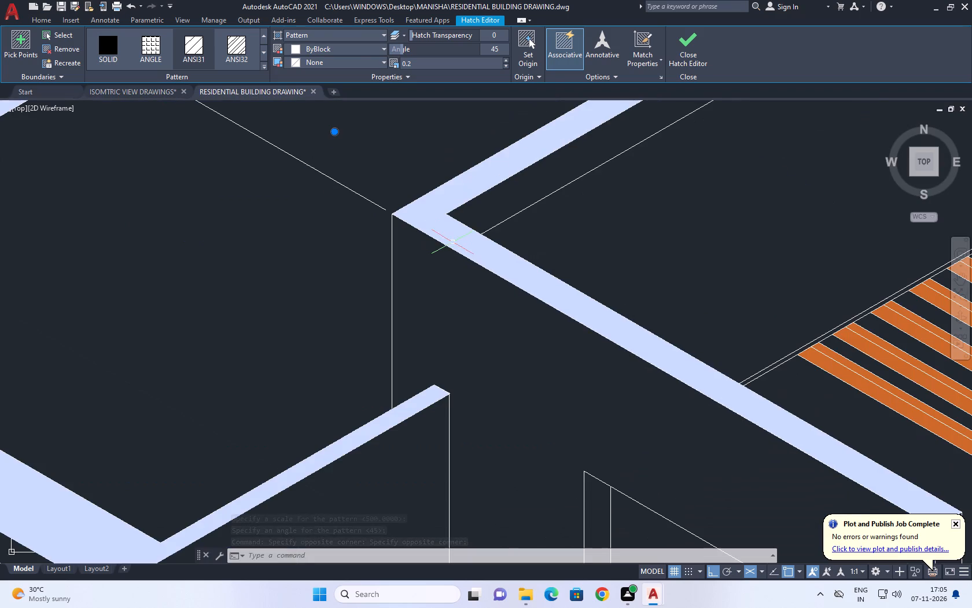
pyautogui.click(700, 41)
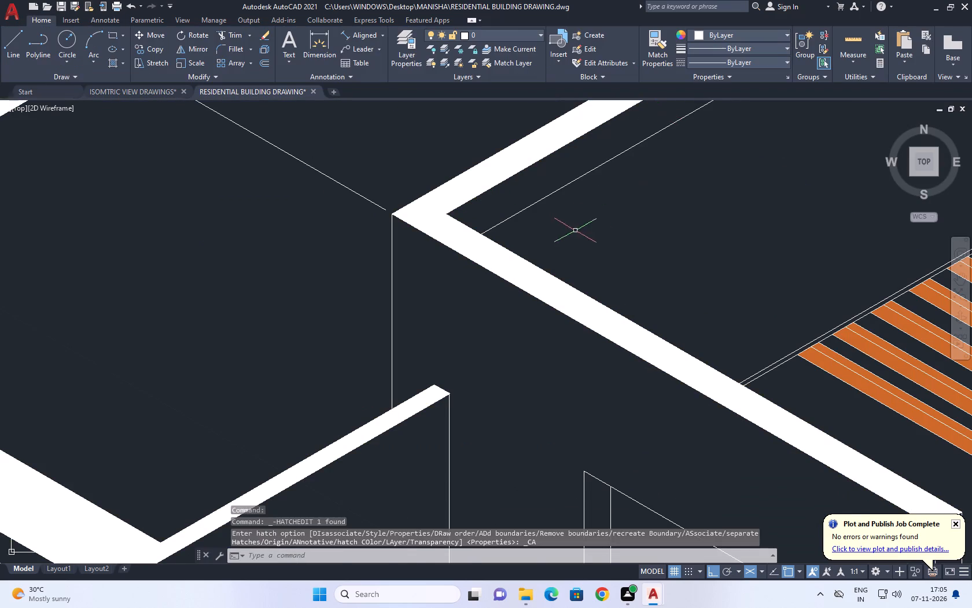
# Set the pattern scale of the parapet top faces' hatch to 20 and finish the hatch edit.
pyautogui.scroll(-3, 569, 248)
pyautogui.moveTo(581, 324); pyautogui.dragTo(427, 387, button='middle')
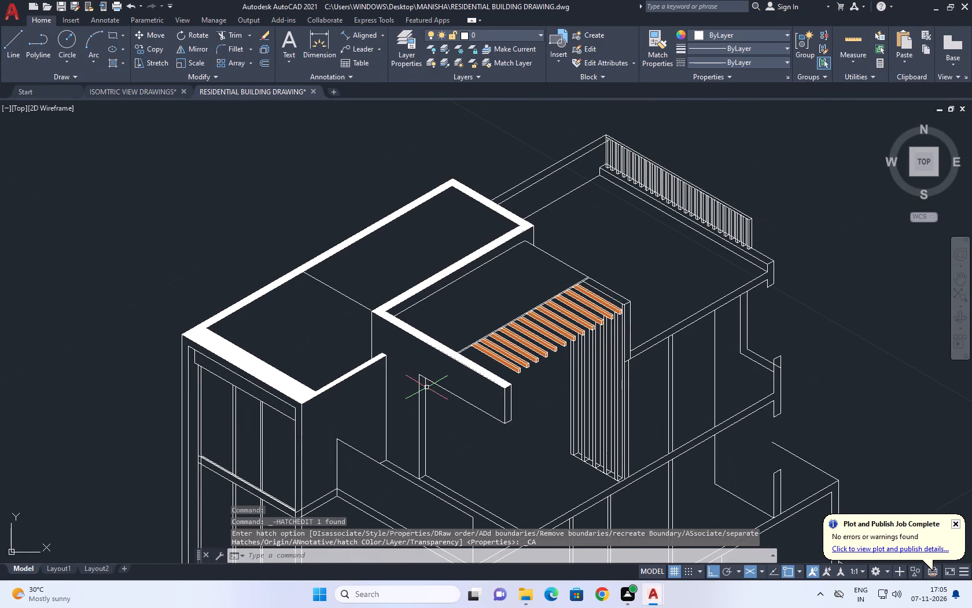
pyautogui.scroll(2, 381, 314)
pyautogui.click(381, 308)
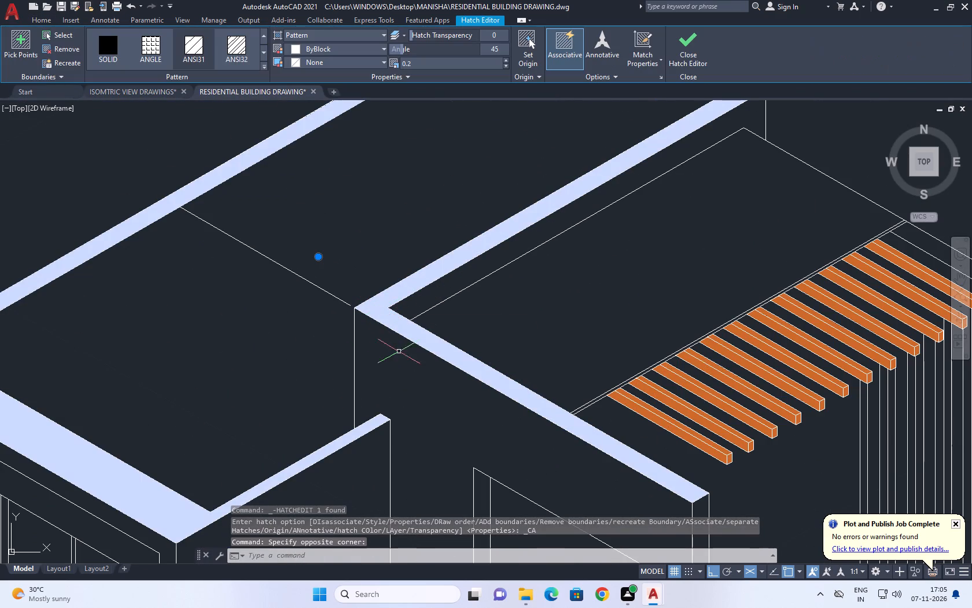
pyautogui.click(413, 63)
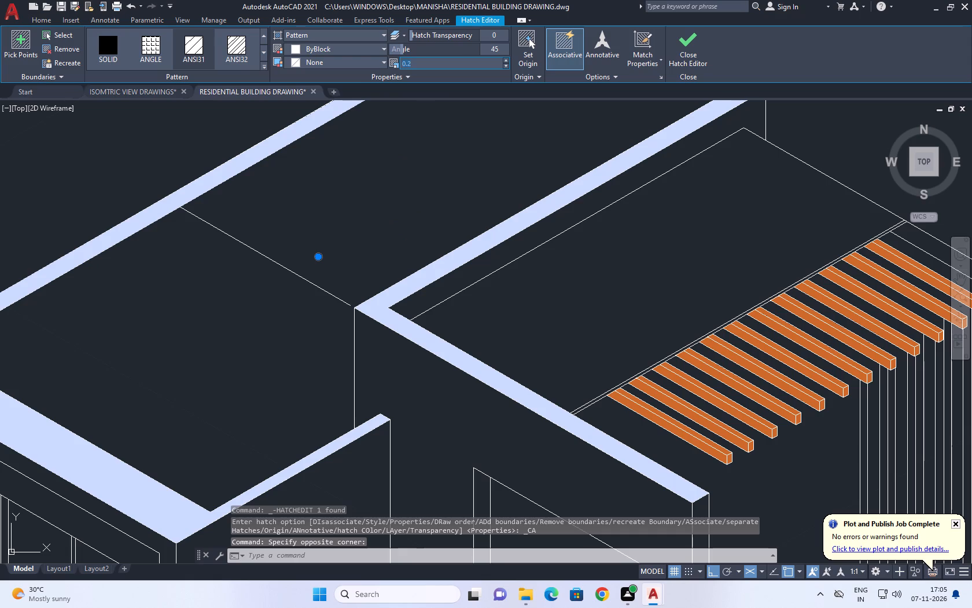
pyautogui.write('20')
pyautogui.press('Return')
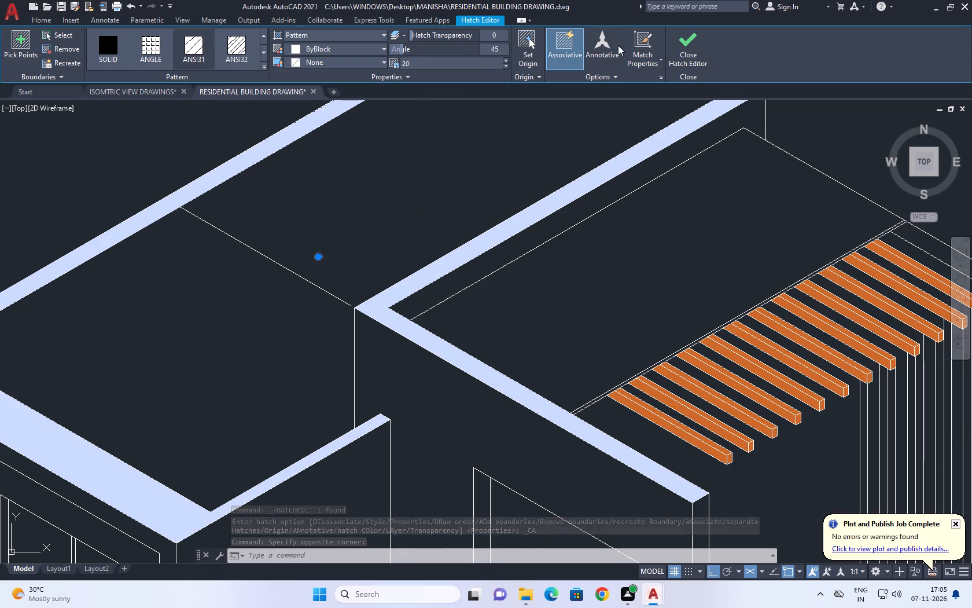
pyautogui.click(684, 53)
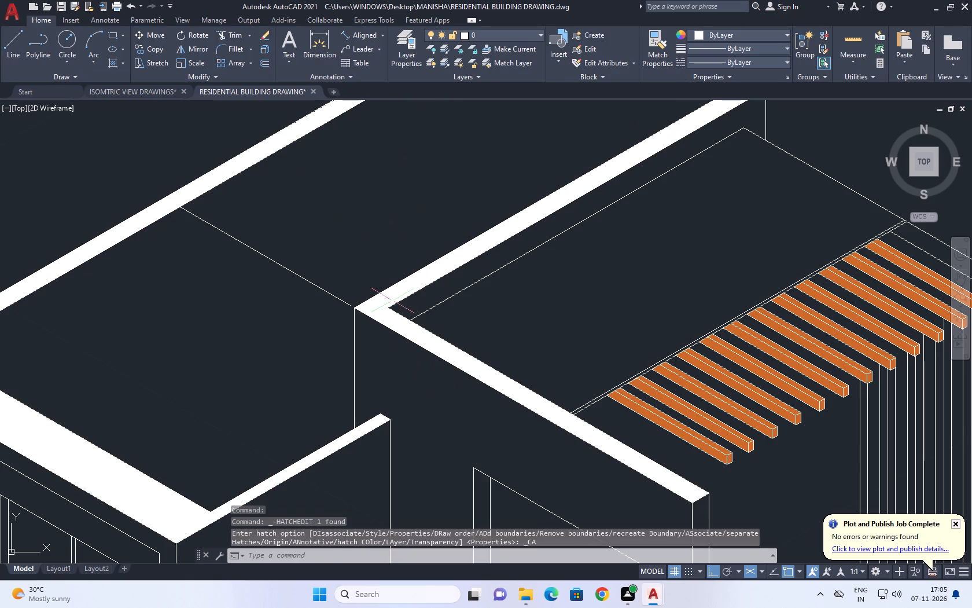
# Erase the hatch from the roof parapet top faces.
pyautogui.click(390, 298)
pyautogui.moveTo(412, 222); pyautogui.dragTo(428, 262, button='middle')
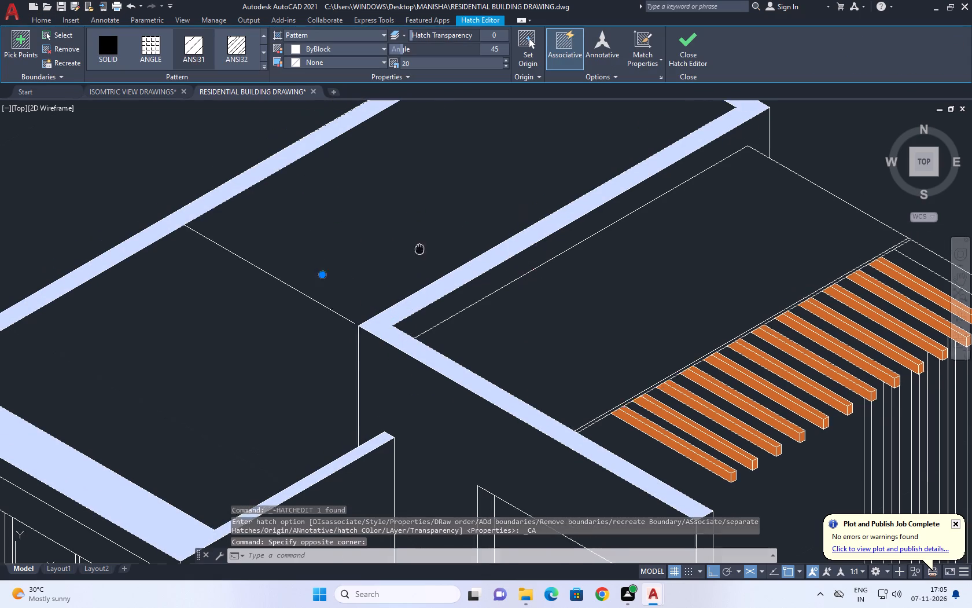
pyautogui.moveTo(428, 262); pyautogui.dragTo(430, 264, button='middle')
pyautogui.scroll(1, 497, 301)
pyautogui.scroll(9, 439, 312)
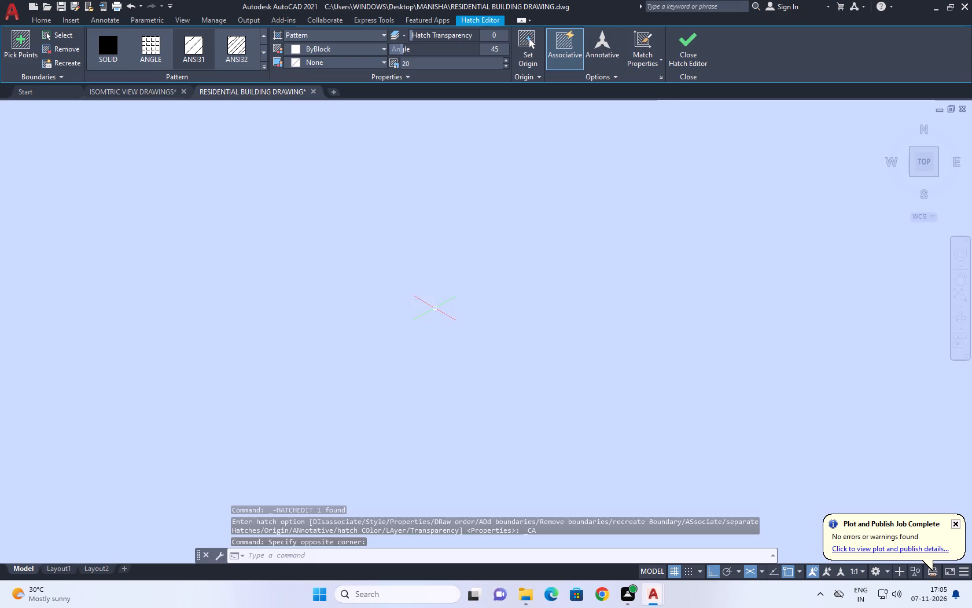
pyautogui.scroll(1, 435, 309)
pyautogui.scroll(-4, 518, 438)
pyautogui.scroll(-4, 465, 382)
pyautogui.scroll(2, 558, 339)
pyautogui.scroll(11, 518, 276)
pyautogui.scroll(6, 590, 364)
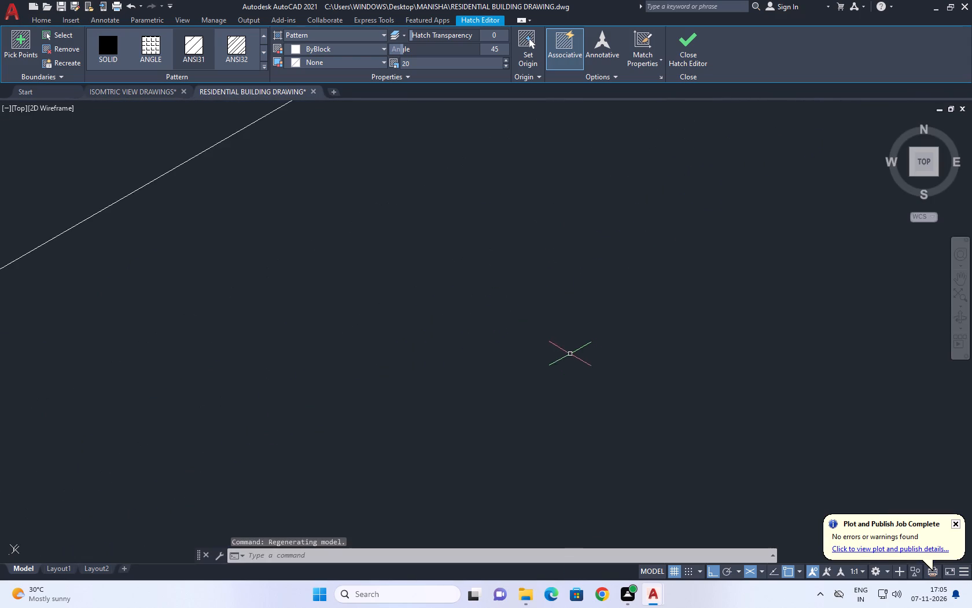
pyautogui.scroll(-20, 534, 342)
pyautogui.scroll(-7, 534, 342)
pyautogui.scroll(18, 521, 336)
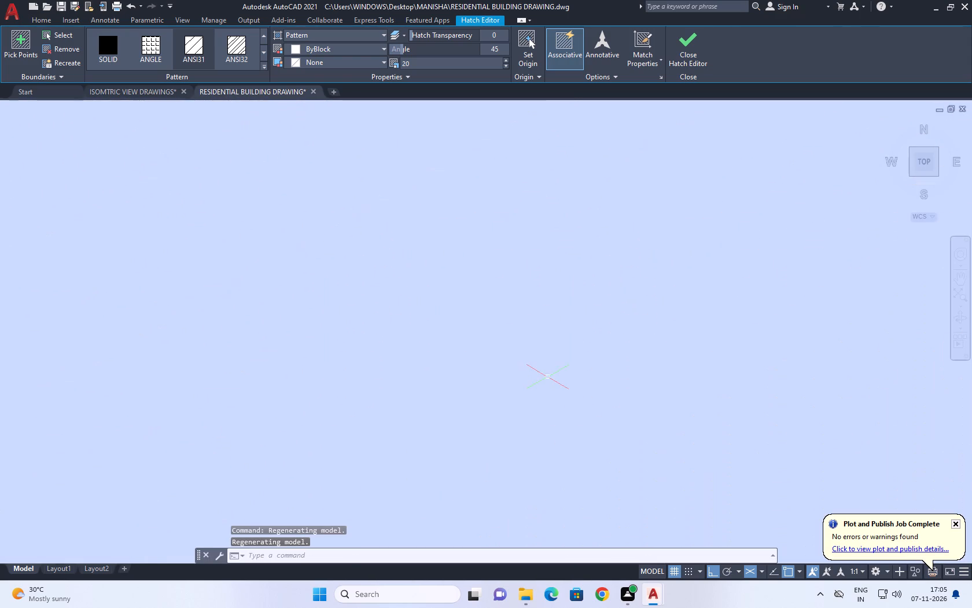
pyautogui.scroll(7, 547, 377)
pyautogui.scroll(-18, 545, 376)
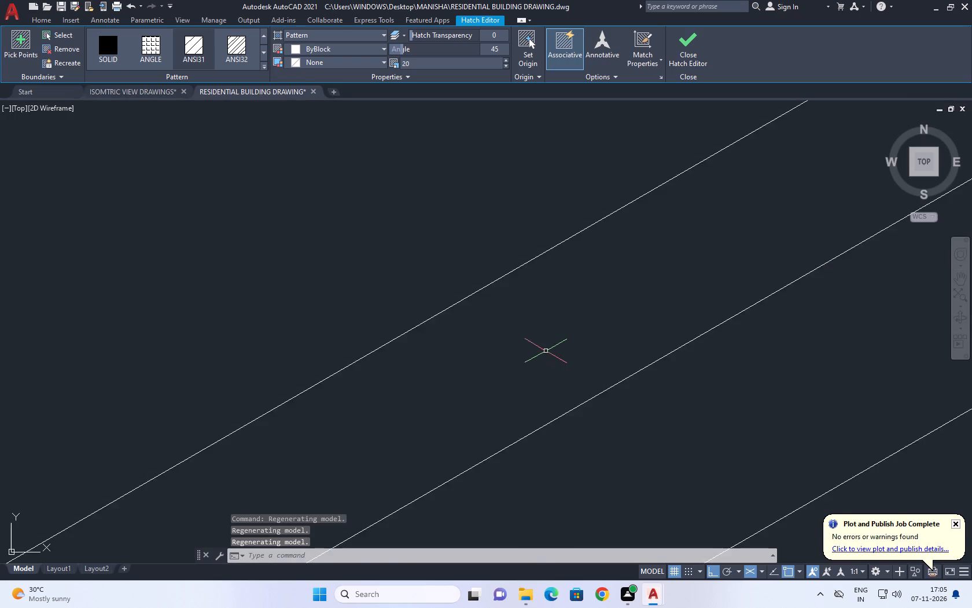
pyautogui.scroll(-11, 546, 351)
pyautogui.press('Delete')
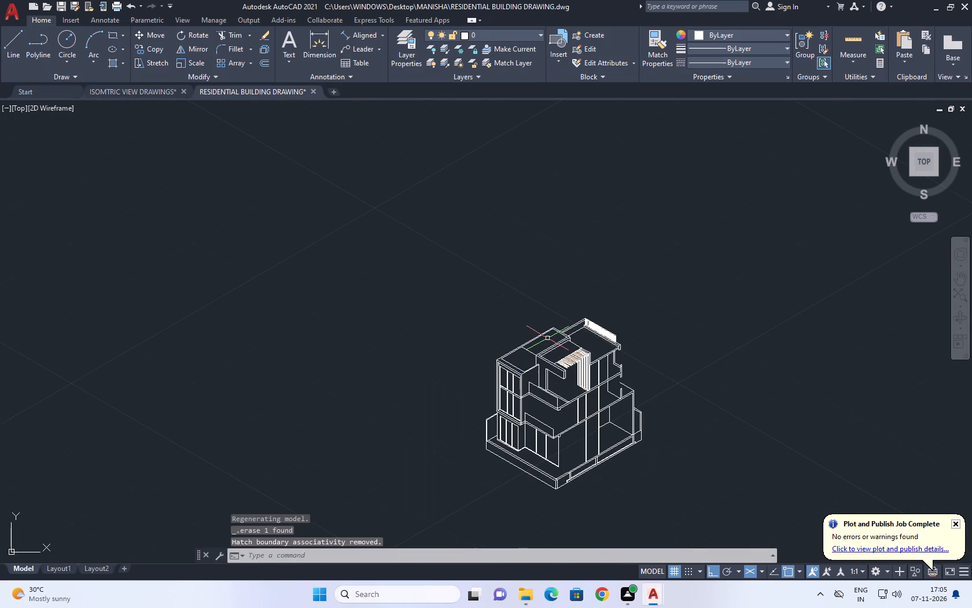
# Copy the vertical end edge of the projecting parapet's front face as a fitted array of 50 items, spanning about 4.1 at 150° along the face.
pyautogui.scroll(-1, 548, 361)
pyautogui.scroll(2, 573, 374)
pyautogui.moveTo(576, 384); pyautogui.dragTo(507, 387, button='middle')
pyautogui.moveTo(548, 506); pyautogui.dragTo(427, 433, button='middle')
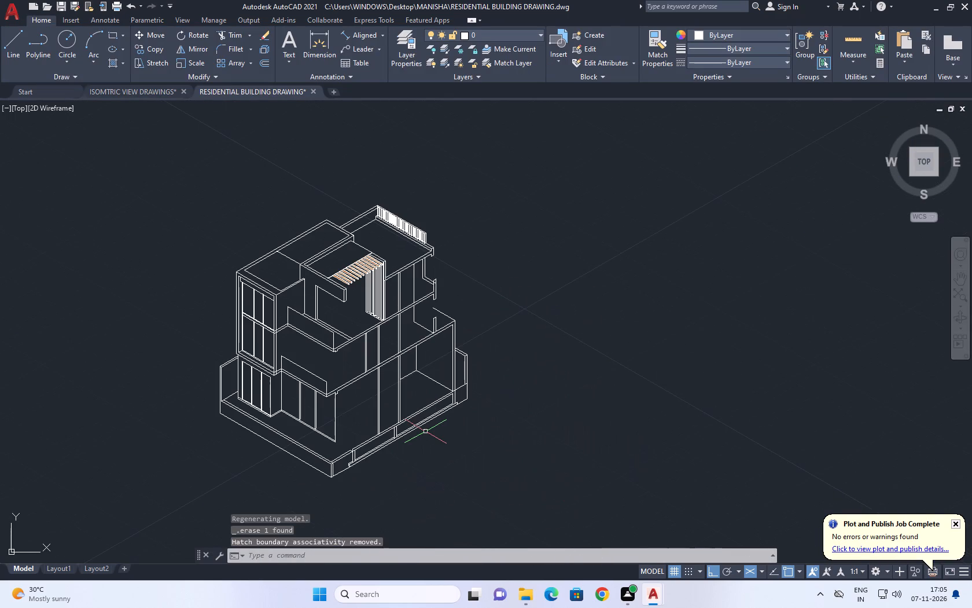
pyautogui.scroll(1, 294, 277)
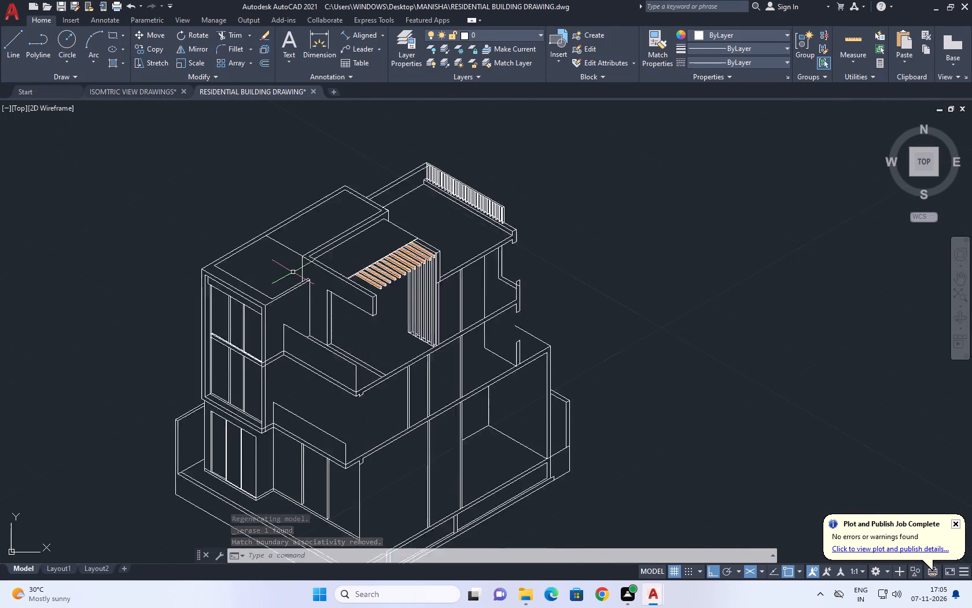
pyautogui.scroll(3, 293, 272)
pyautogui.moveTo(366, 316); pyautogui.dragTo(367, 324, button='middle')
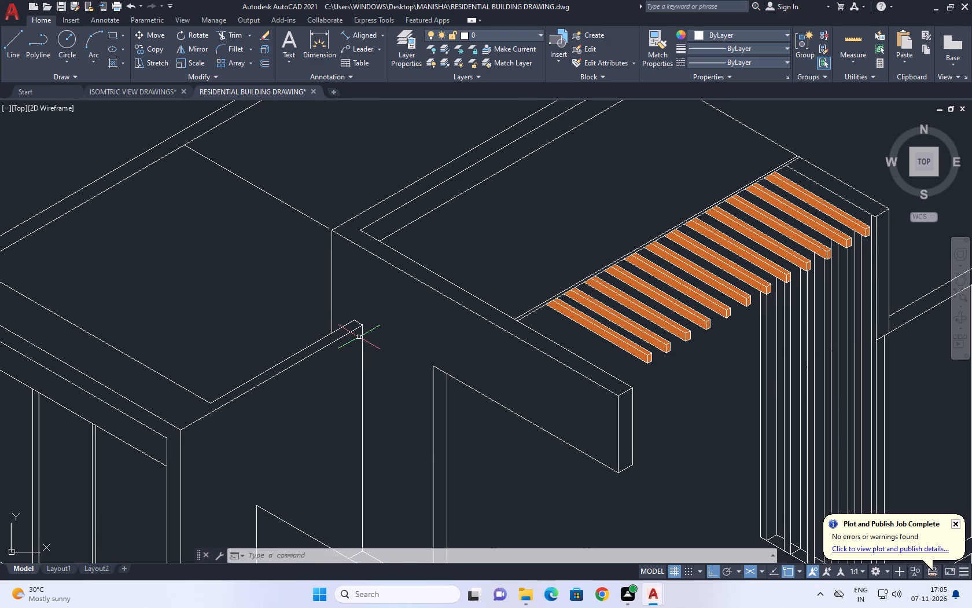
pyautogui.moveTo(548, 431); pyautogui.dragTo(524, 419, button='middle')
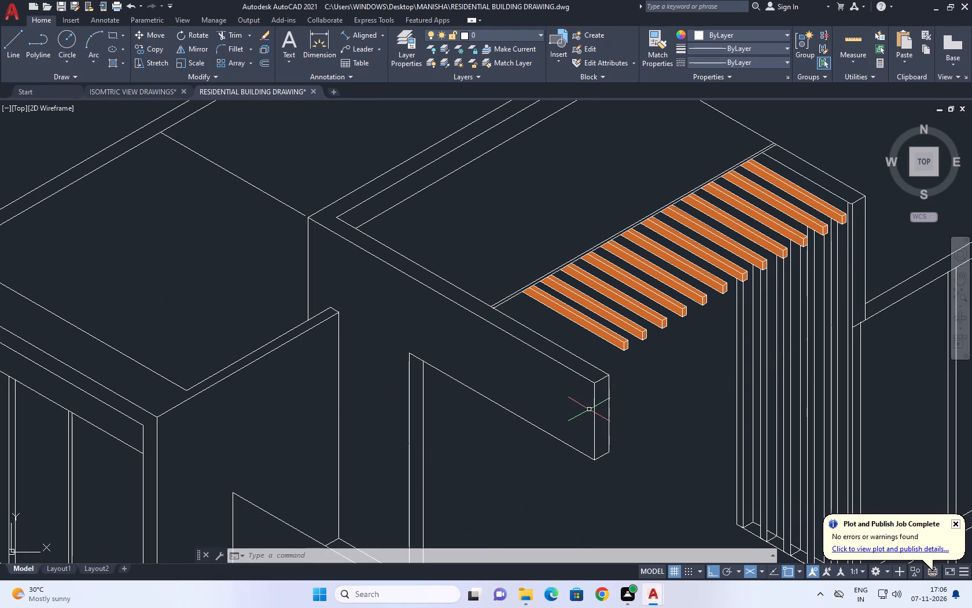
pyautogui.click(594, 412)
pyautogui.moveTo(512, 369); pyautogui.dragTo(524, 383, button='middle')
pyautogui.write('CO')
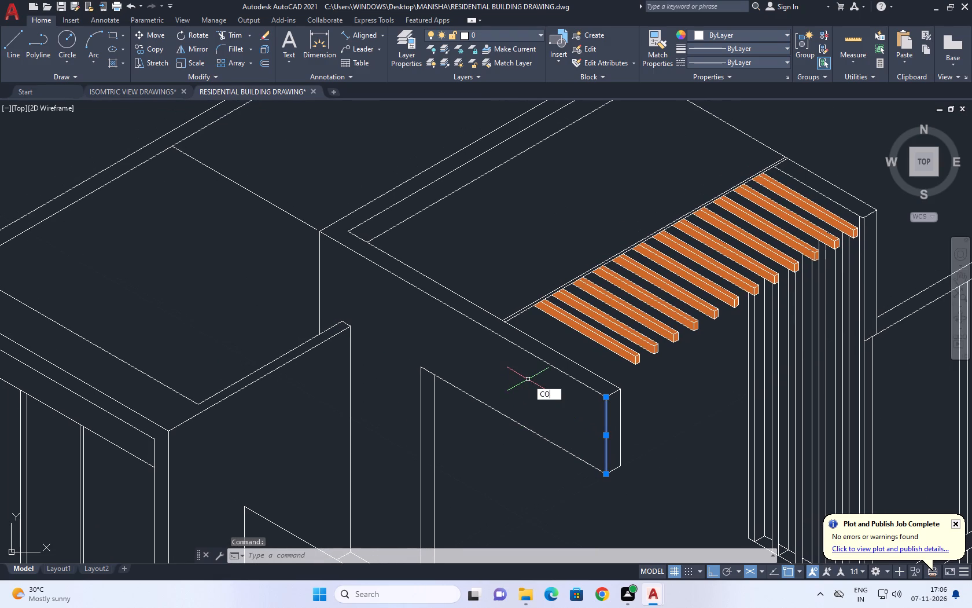
pyautogui.press('space')
pyautogui.moveTo(547, 406); pyautogui.dragTo(540, 403)
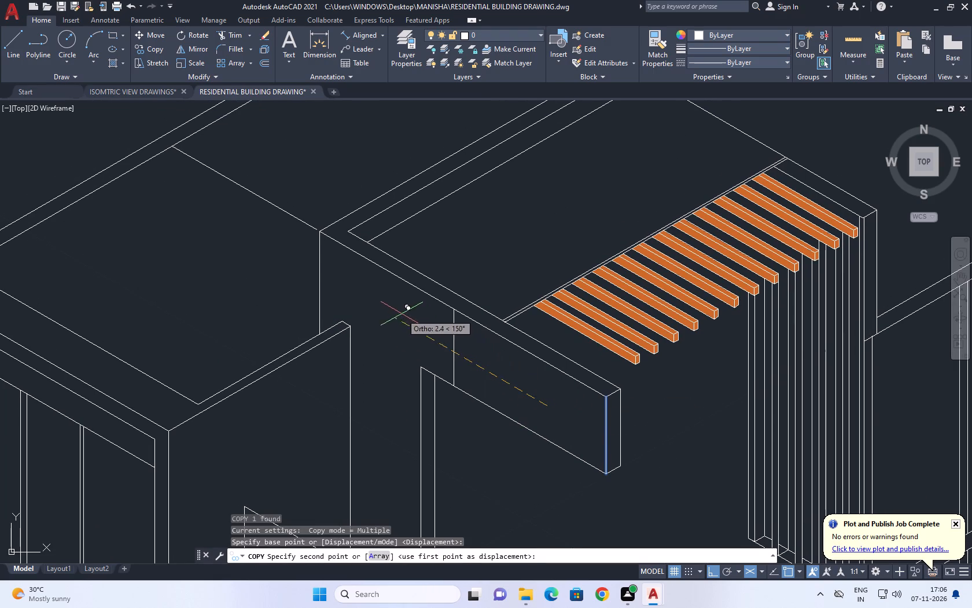
pyautogui.write('AR')
pyautogui.press('space')
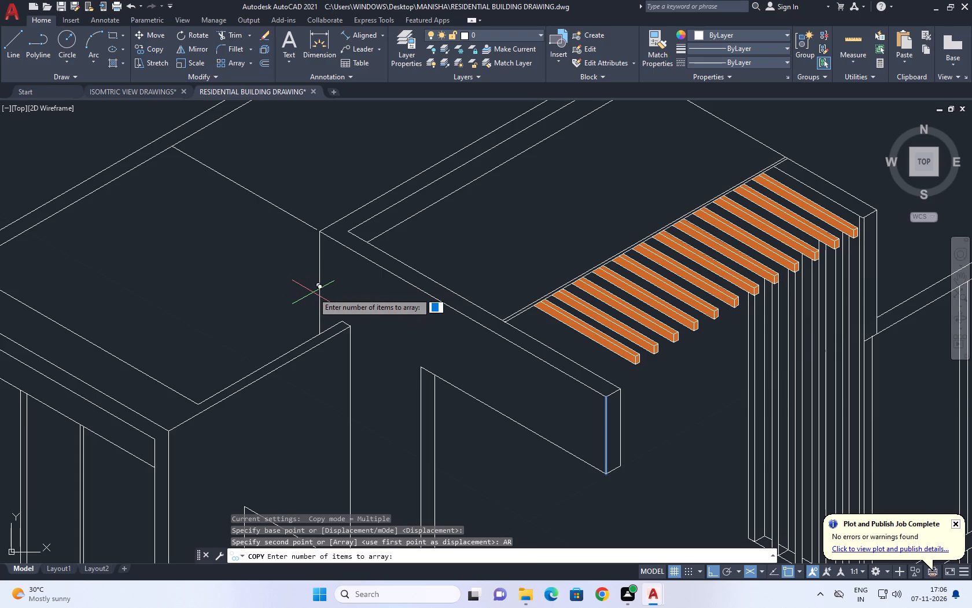
pyautogui.press('5')
pyautogui.write('0')
pyautogui.press('space')
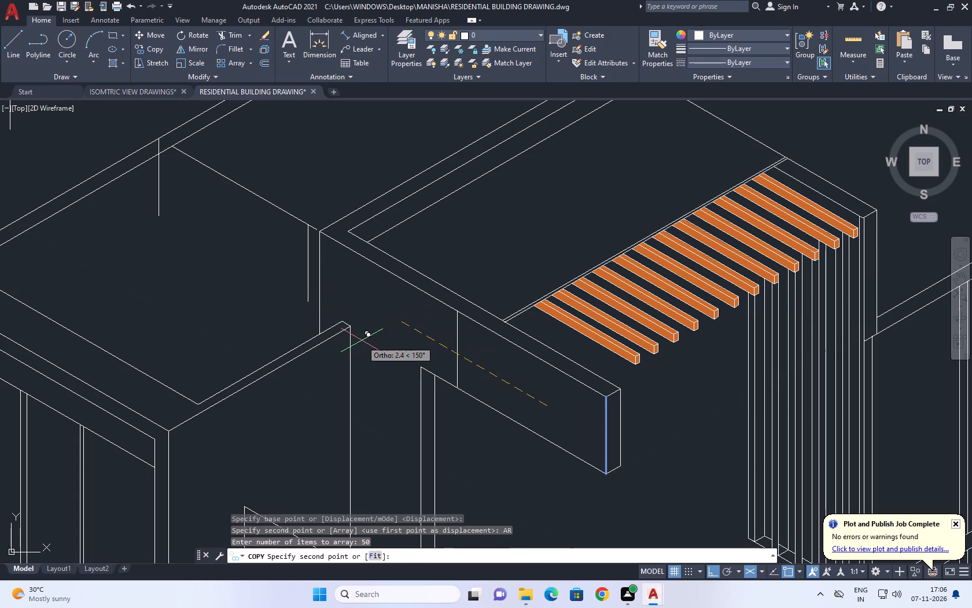
pyautogui.write('F')
pyautogui.press('space')
pyautogui.scroll(4, 354, 328)
pyautogui.scroll(-2, 253, 254)
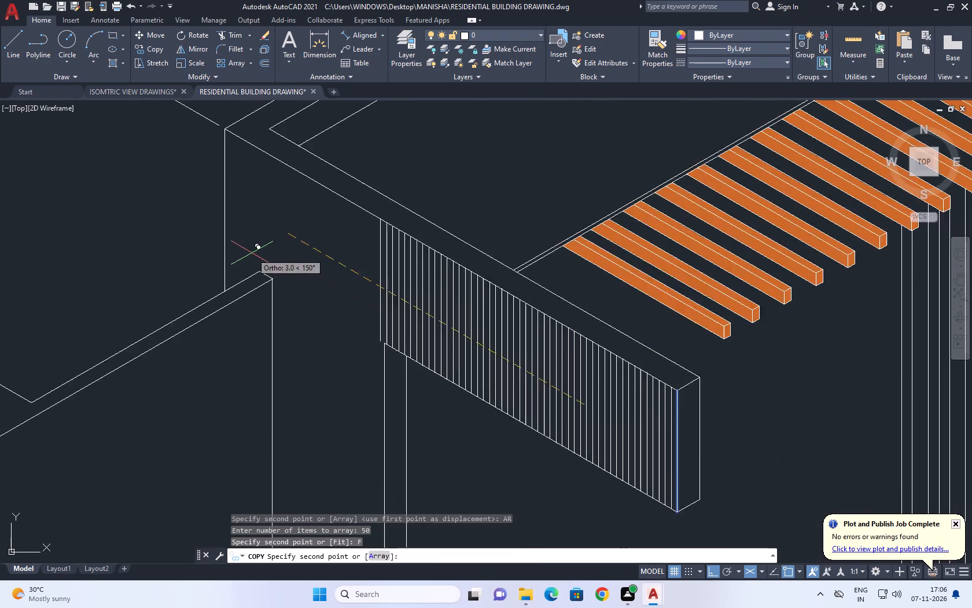
pyautogui.scroll(-4, 252, 253)
pyautogui.scroll(4, 256, 253)
pyautogui.moveTo(216, 230); pyautogui.dragTo(328, 281, button='middle')
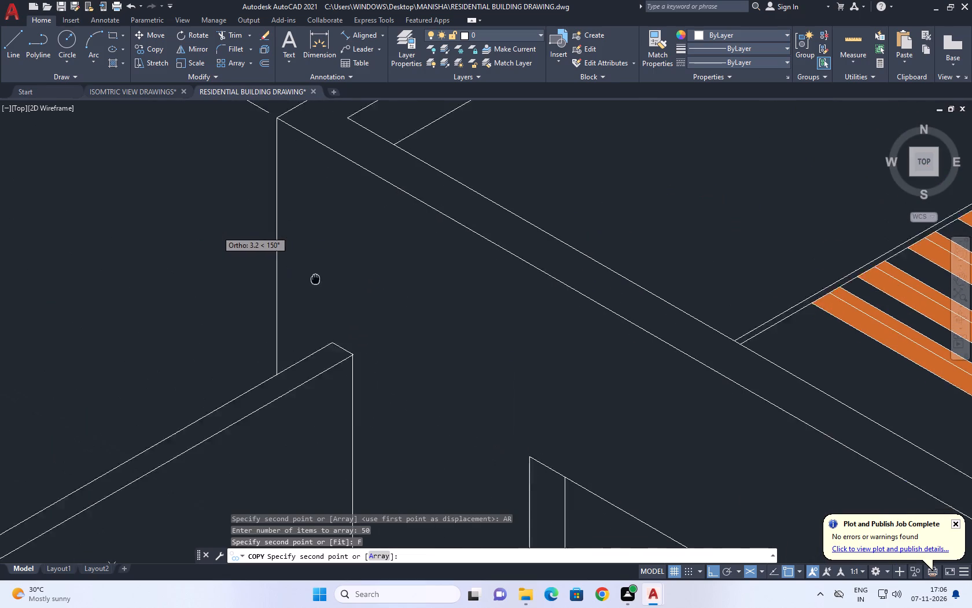
pyautogui.moveTo(328, 281); pyautogui.dragTo(351, 287, button='middle')
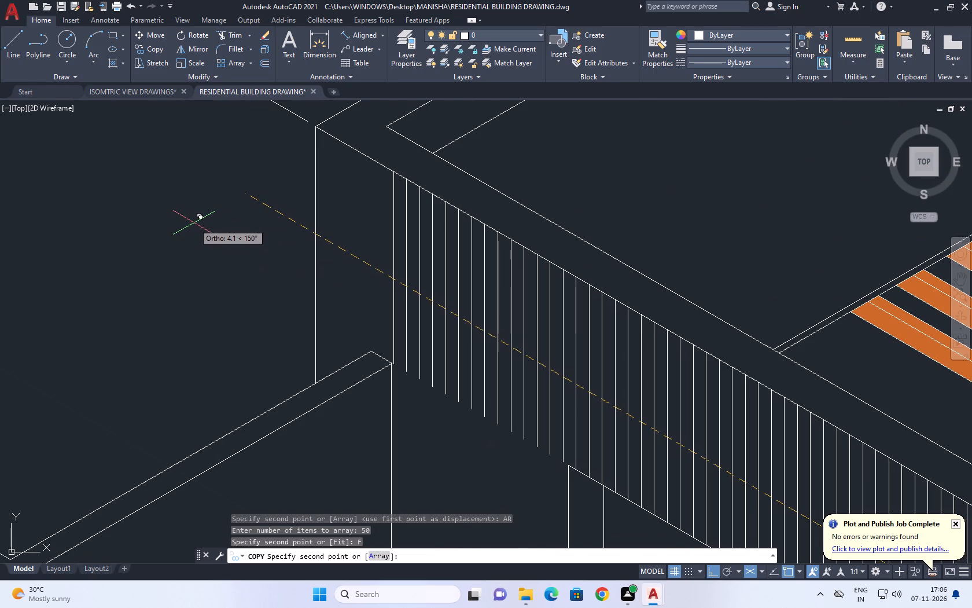
pyautogui.click(189, 222)
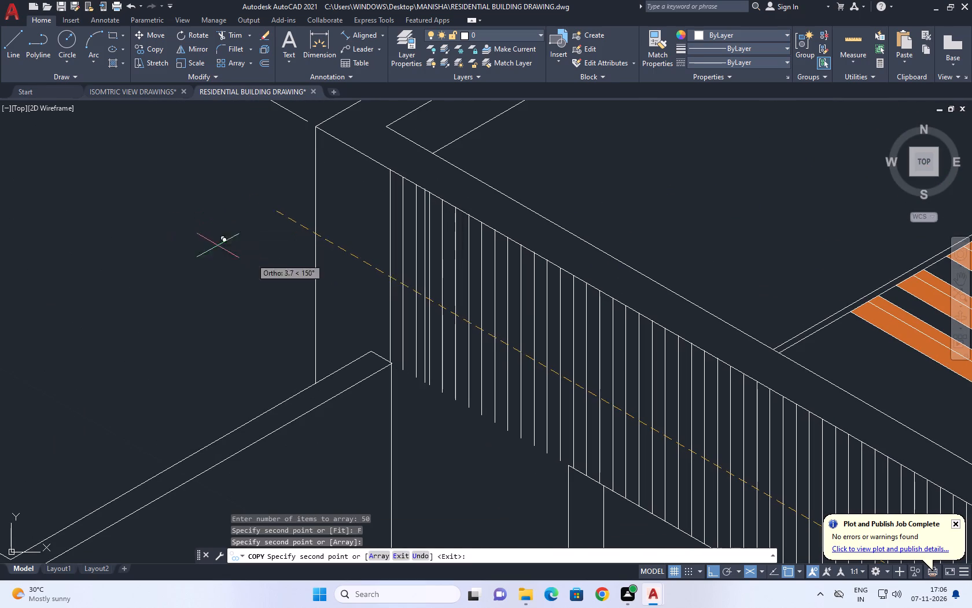
pyautogui.moveTo(338, 264); pyautogui.dragTo(333, 261, button='right')
pyautogui.click(360, 283)
# Examine the arrayed vertical lines along the projecting parapet's front face and where they meet the adjoining wall.
pyautogui.scroll(3, 546, 244)
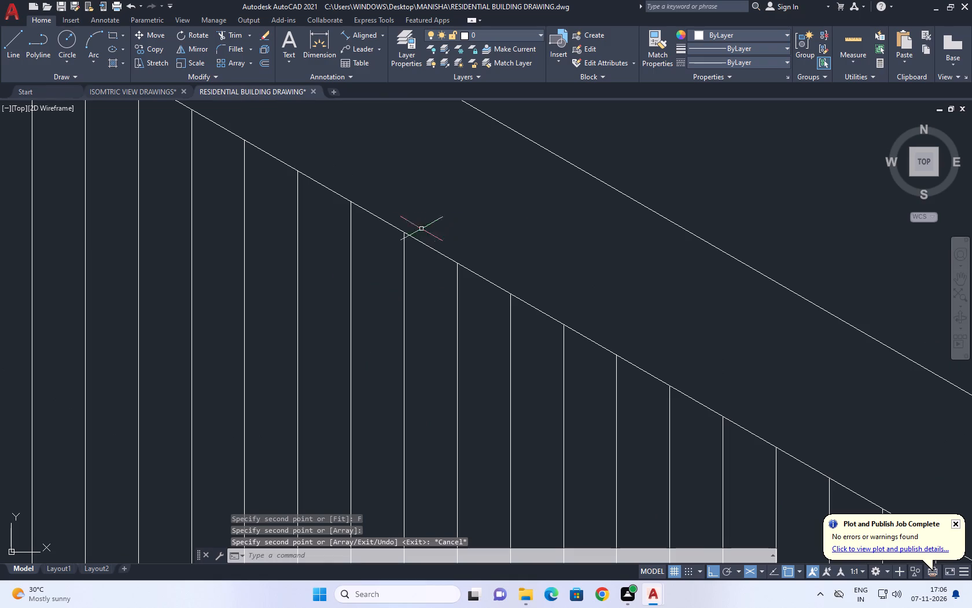
pyautogui.moveTo(485, 371); pyautogui.dragTo(547, 370, button='middle')
pyautogui.scroll(-3, 532, 382)
pyautogui.scroll(2, 413, 273)
pyautogui.scroll(-2, 414, 267)
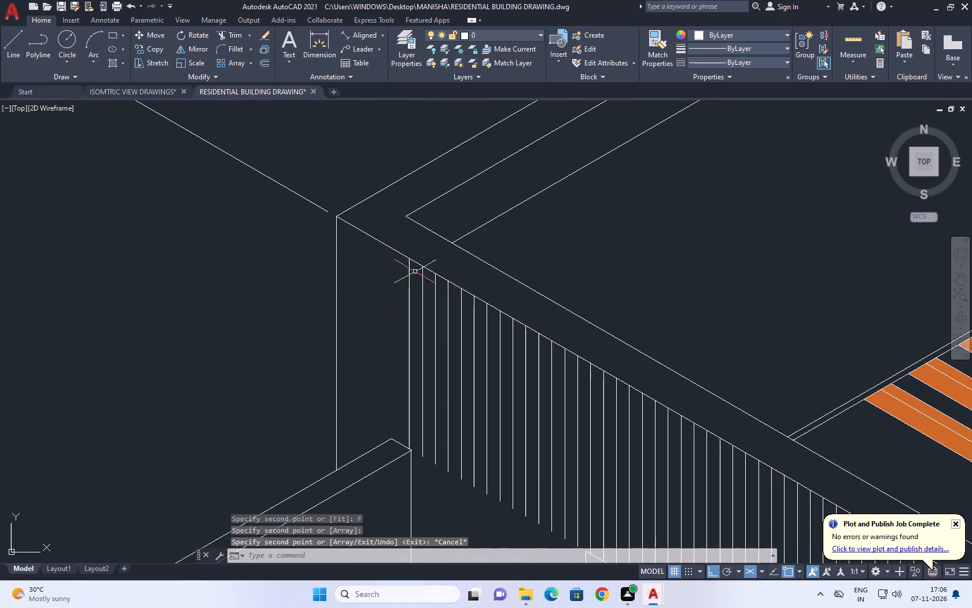
pyautogui.moveTo(451, 411); pyautogui.dragTo(444, 230, button='middle')
pyautogui.scroll(-2, 462, 291)
pyautogui.moveTo(466, 348); pyautogui.dragTo(491, 349, button='middle')
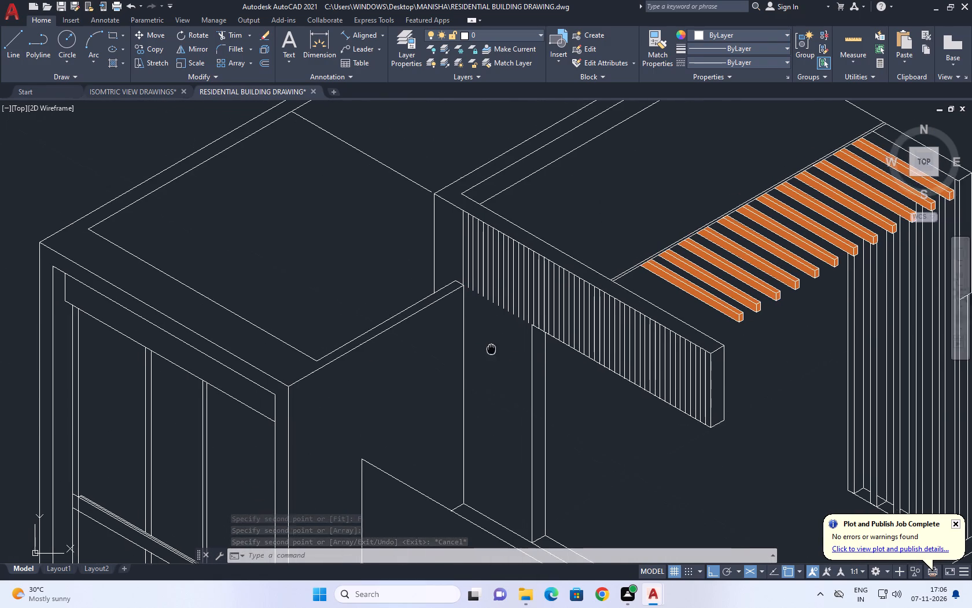
pyautogui.moveTo(491, 349); pyautogui.dragTo(492, 343, button='middle')
pyautogui.moveTo(554, 415); pyautogui.dragTo(555, 407, button='middle')
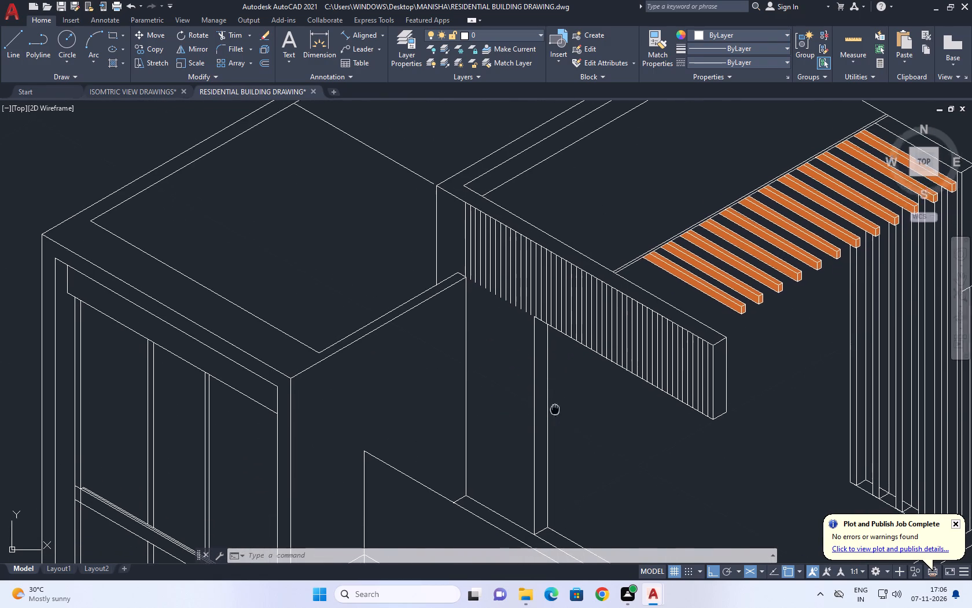
# Draw a vertical line from the projecting parapet's lower front edge down past the wall base line, on the door side of the column.
pyautogui.moveTo(555, 407); pyautogui.dragTo(554, 362, button='middle')
pyautogui.scroll(-1, 618, 396)
pyautogui.moveTo(636, 437); pyautogui.dragTo(609, 360, button='middle')
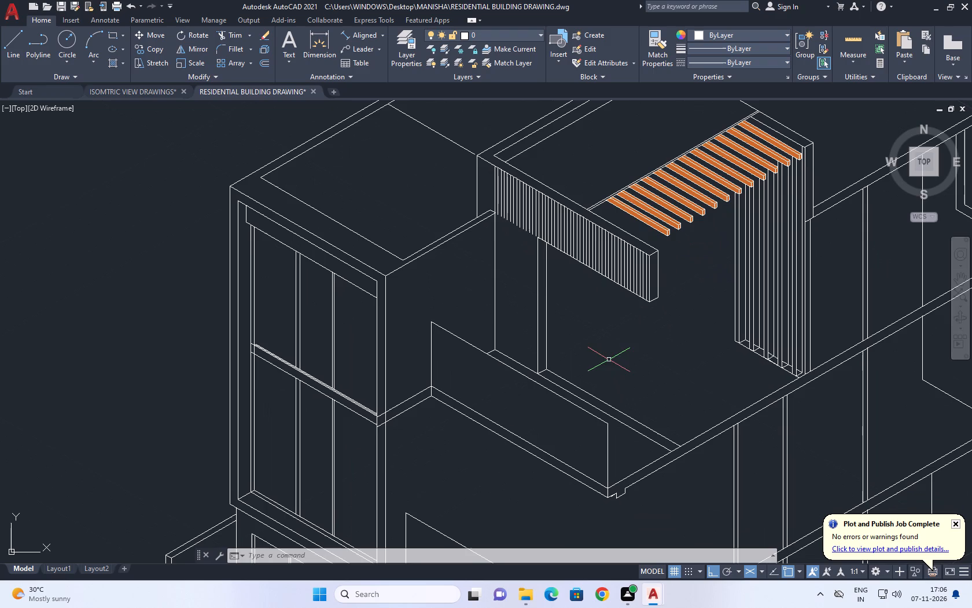
pyautogui.scroll(-1, 588, 369)
pyautogui.moveTo(593, 377); pyautogui.dragTo(553, 284, button='middle')
pyautogui.scroll(1, 548, 272)
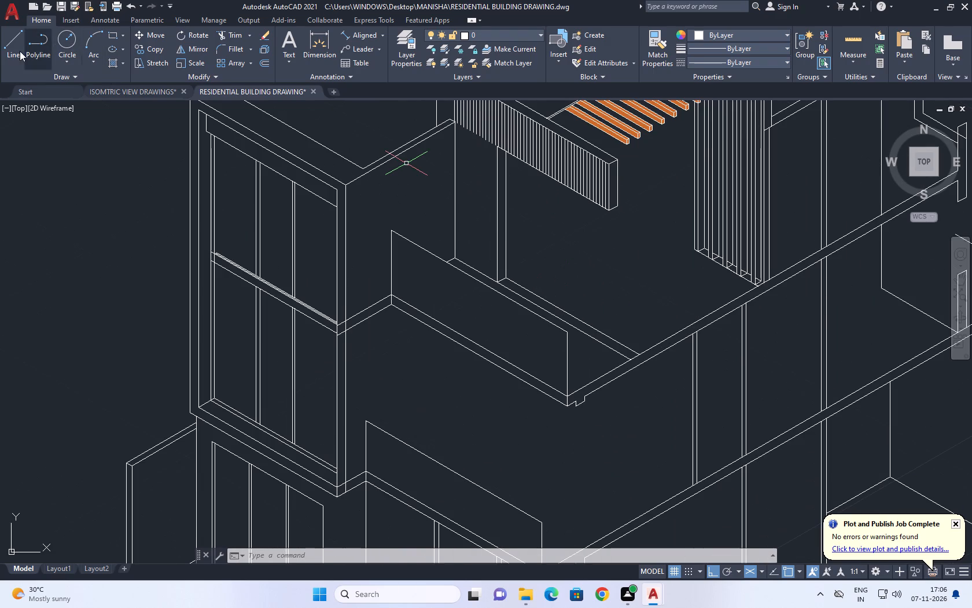
pyautogui.click(9, 52)
pyautogui.scroll(1, 539, 191)
pyautogui.click(558, 173)
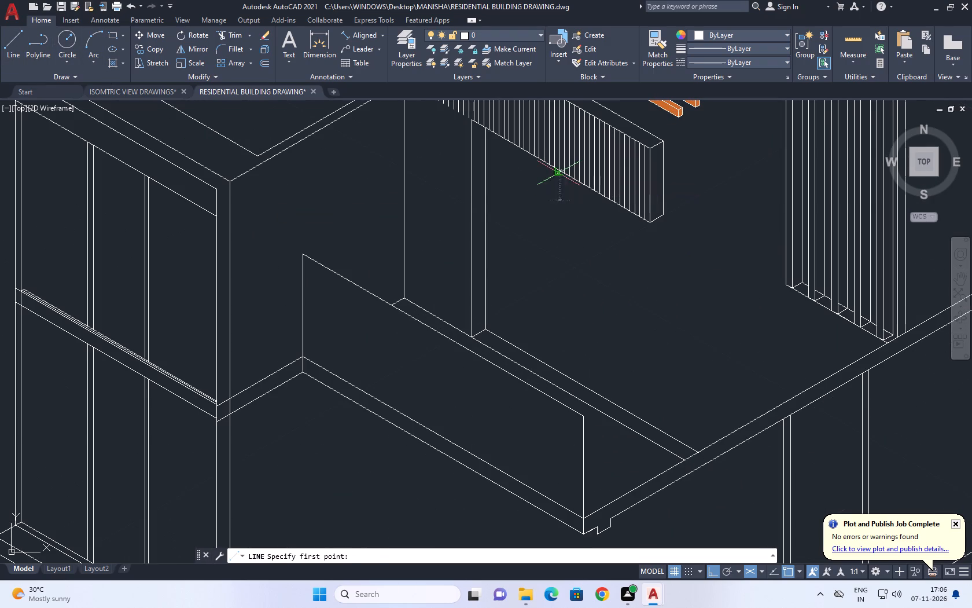
pyautogui.press('F5')
pyautogui.scroll(1, 554, 359)
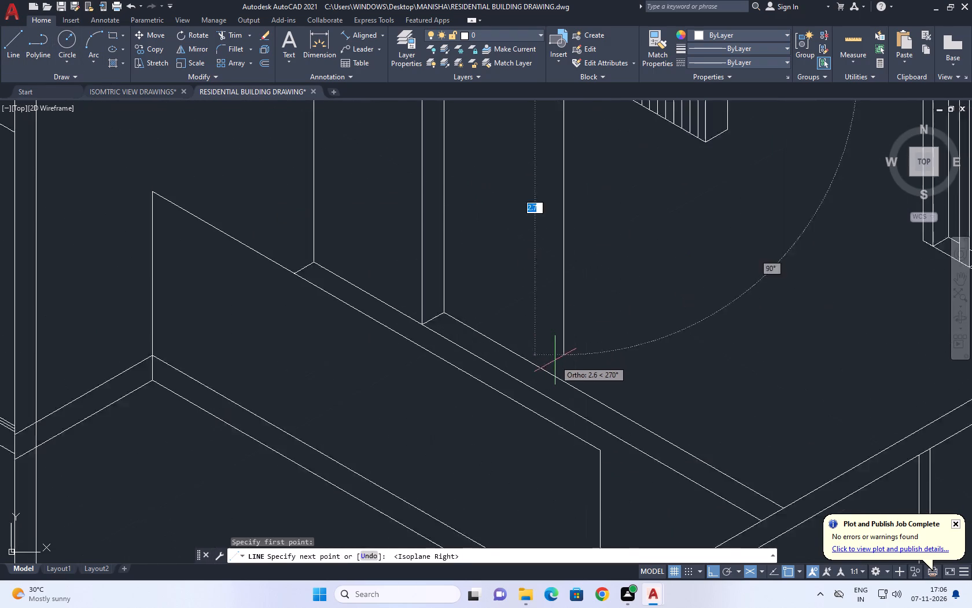
pyautogui.scroll(2, 555, 361)
pyautogui.click(577, 420)
pyautogui.press('space')
# Trim the new vertical line's end that overhangs the wall base line.
pyautogui.press('t')
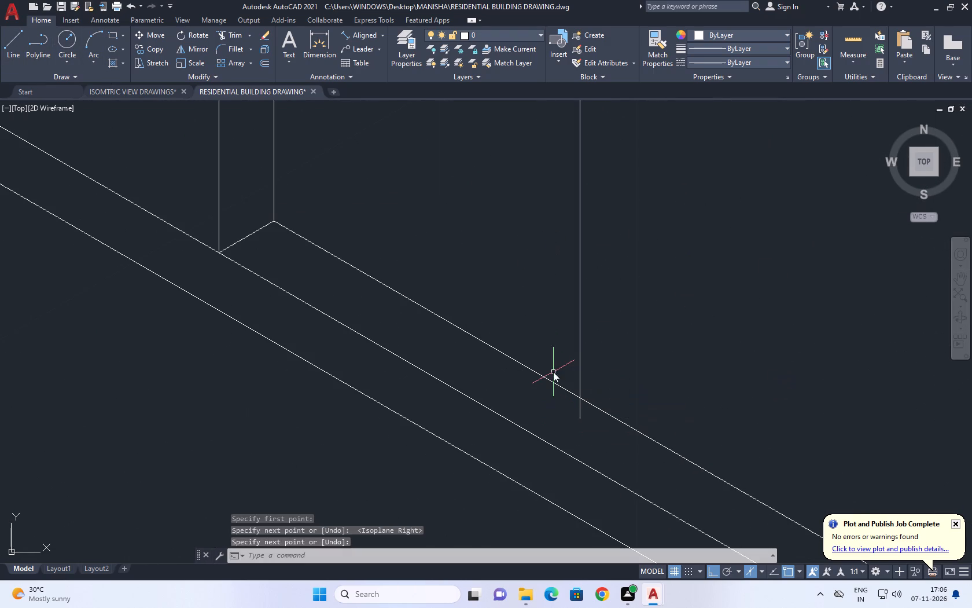
pyautogui.press('r')
pyautogui.press('space')
pyautogui.click(579, 407)
pyautogui.press('space')
pyautogui.scroll(-2, 581, 423)
# Copy the new vertical line below the projecting parapet by 0.1 at 150° along the wall.
pyautogui.click(592, 351)
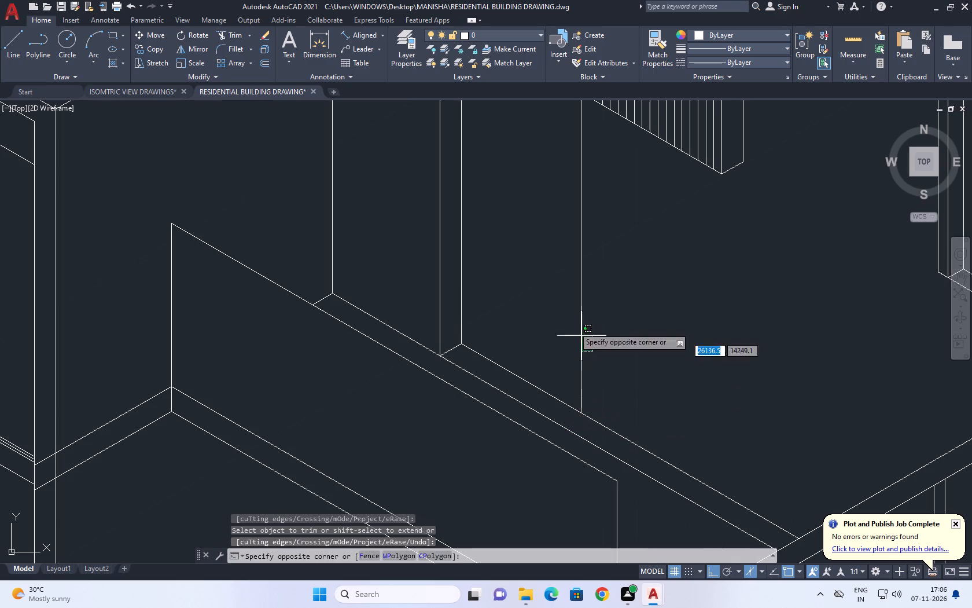
pyautogui.click(553, 307)
pyautogui.moveTo(561, 330); pyautogui.dragTo(576, 379, button='middle')
pyautogui.press('v')
pyautogui.press('Escape')
pyautogui.moveTo(642, 369); pyautogui.dragTo(620, 358)
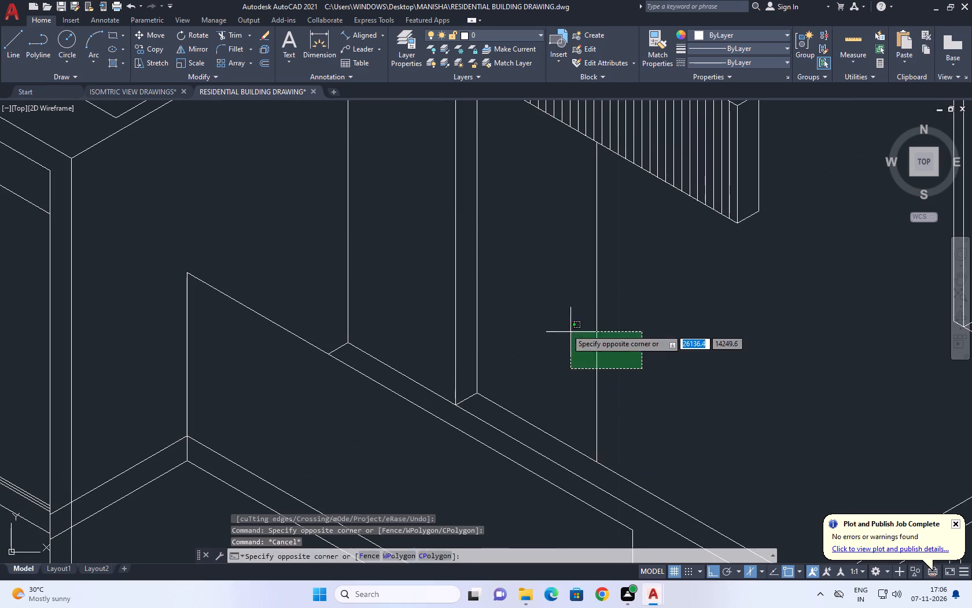
pyautogui.click(565, 328)
pyautogui.press('c')
pyautogui.press('o')
pyautogui.press('space')
pyautogui.click(572, 343)
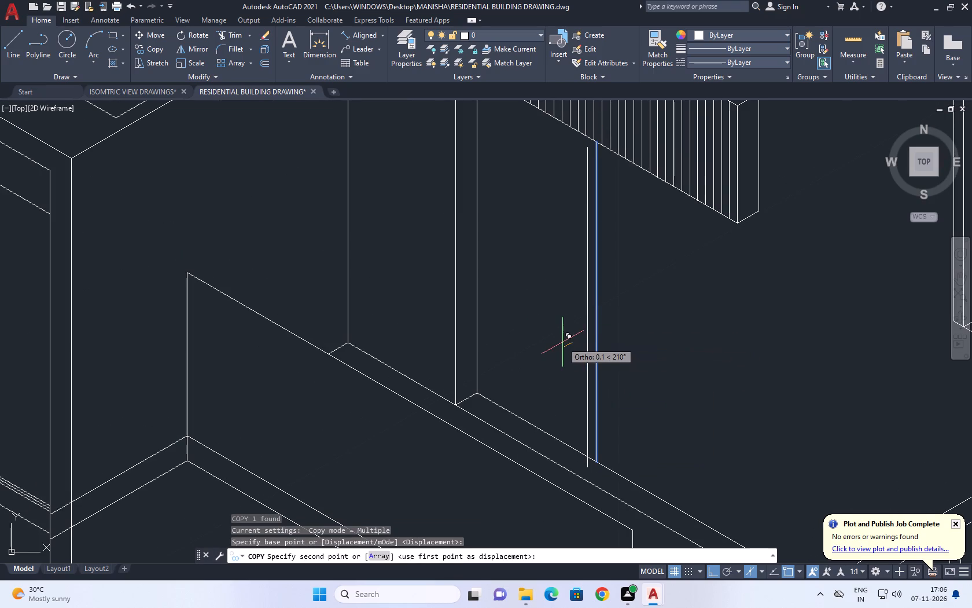
pyautogui.press('F5')
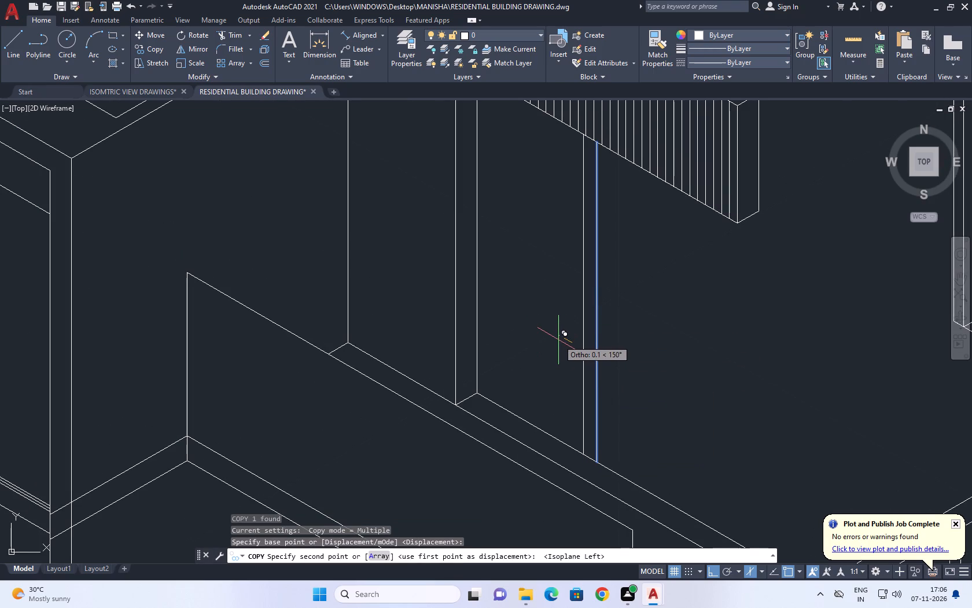
pyautogui.write('0.1')
pyautogui.press('Return')
pyautogui.press('space')
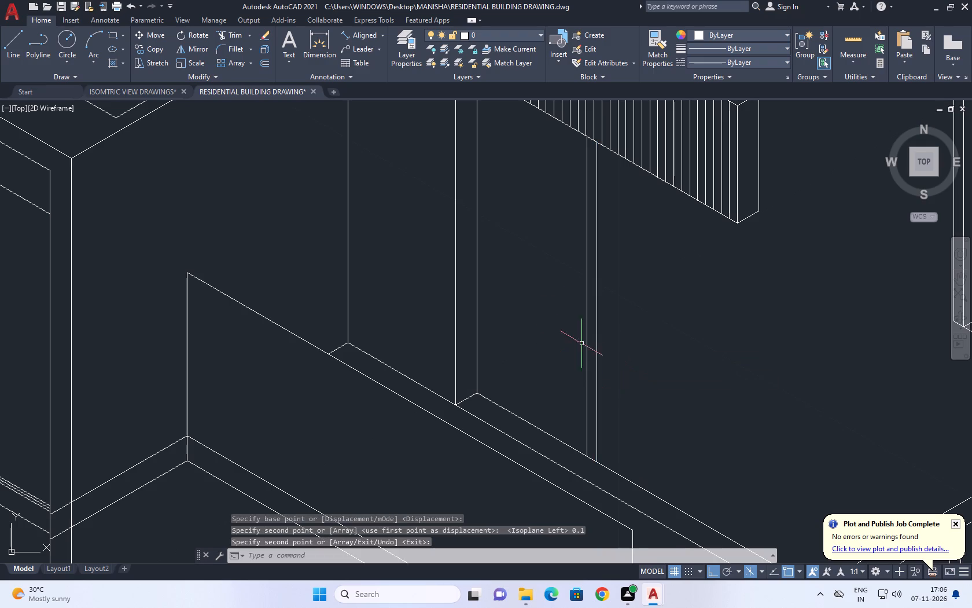
# Extend the parapet's vertical lines down to the wall base across the wall strip between the lower roof corner and the column.
pyautogui.moveTo(542, 260); pyautogui.dragTo(580, 349, button='middle')
pyautogui.scroll(-1, 601, 367)
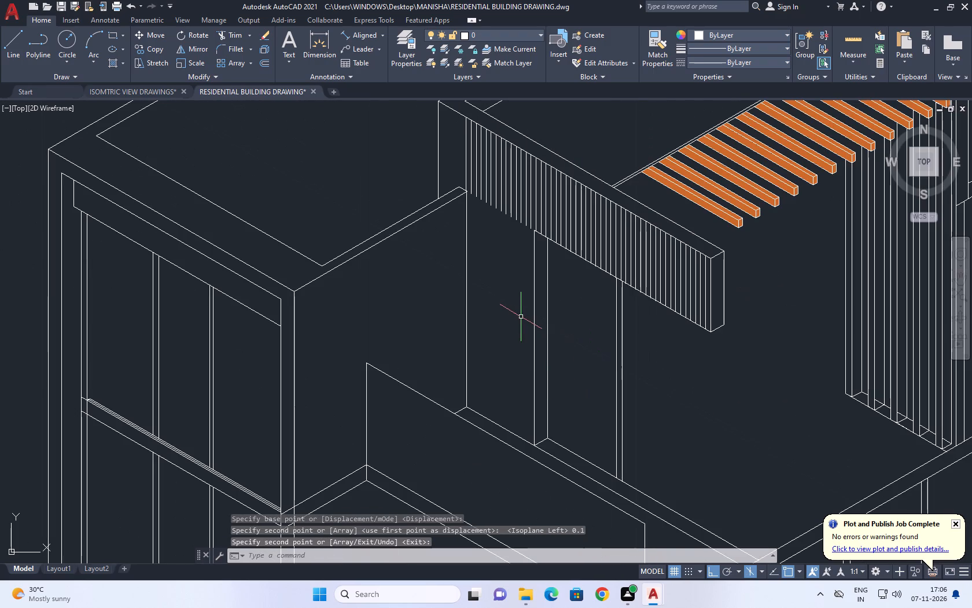
pyautogui.moveTo(544, 353); pyautogui.dragTo(564, 380, button='middle')
pyautogui.write('EX')
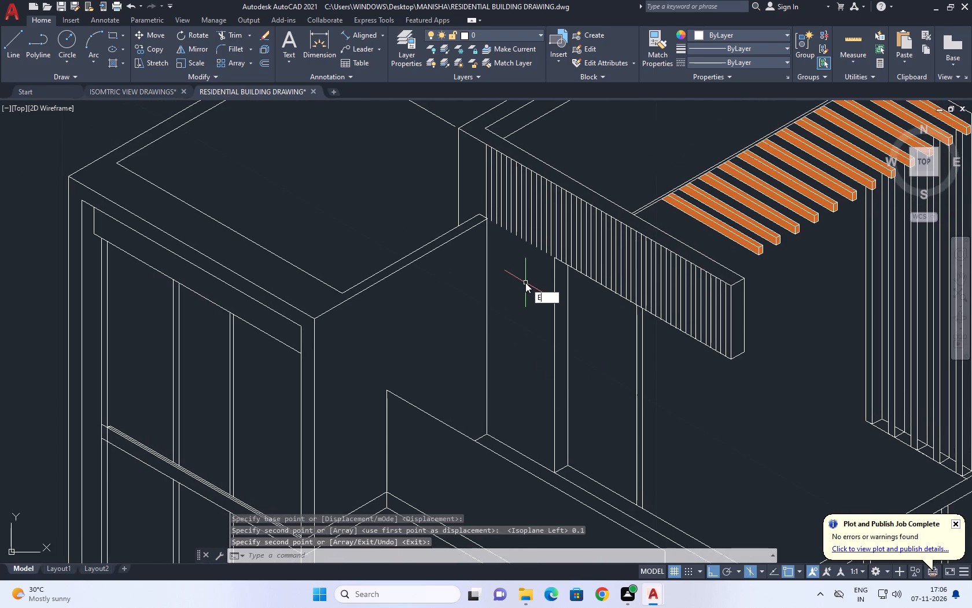
pyautogui.press('space')
pyautogui.click(529, 239)
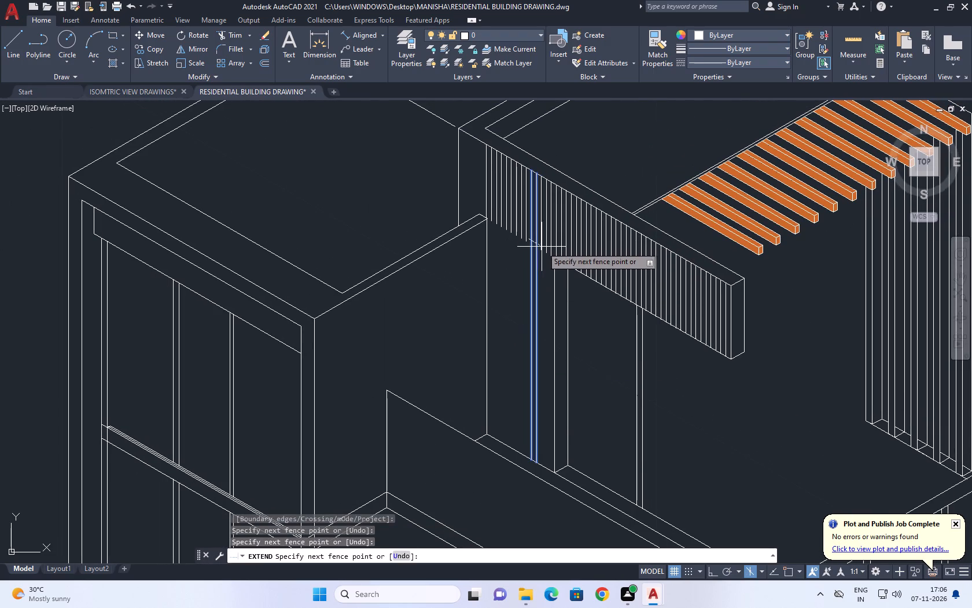
pyautogui.click(553, 250)
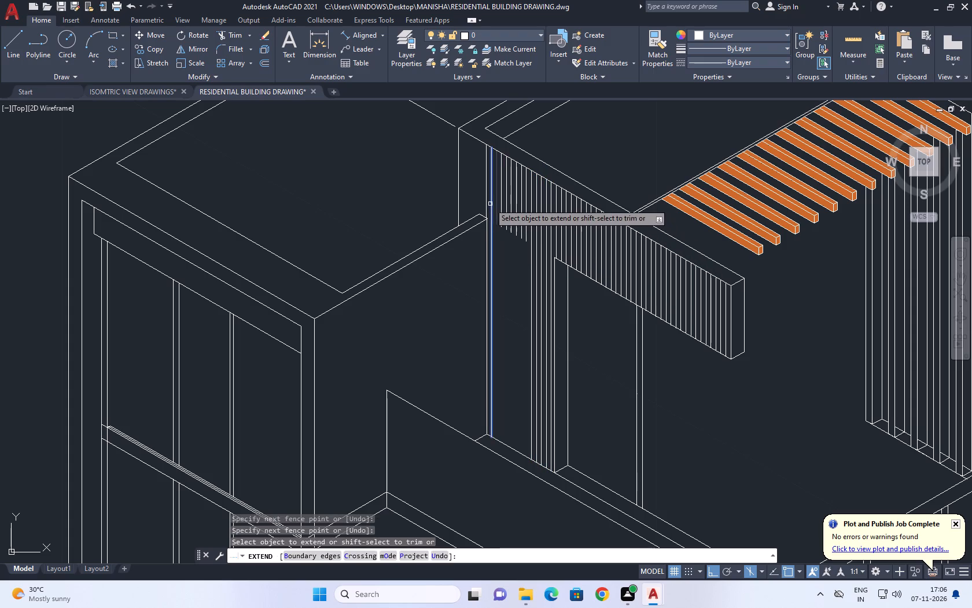
pyautogui.click(483, 194)
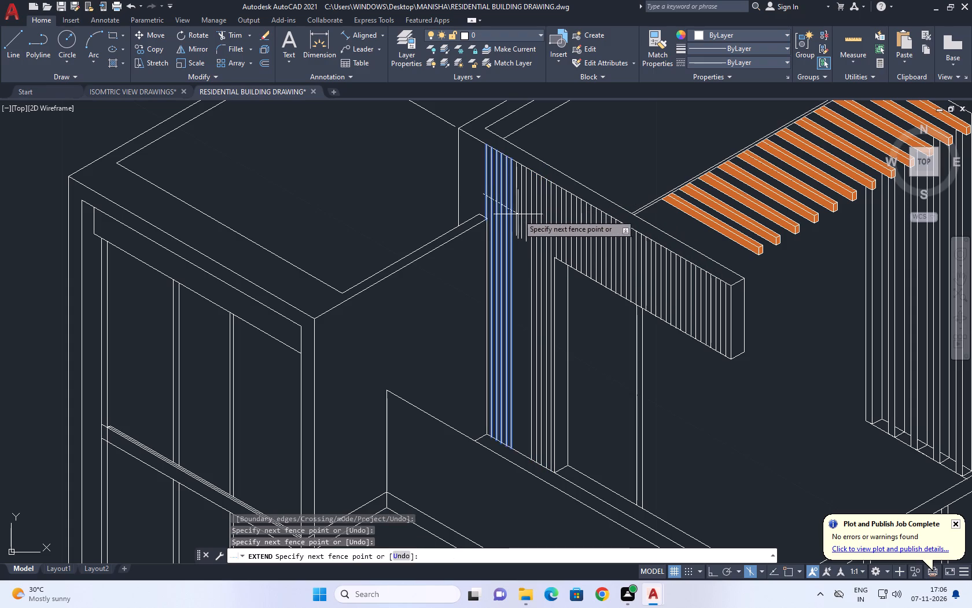
pyautogui.click(529, 227)
pyautogui.press('space')
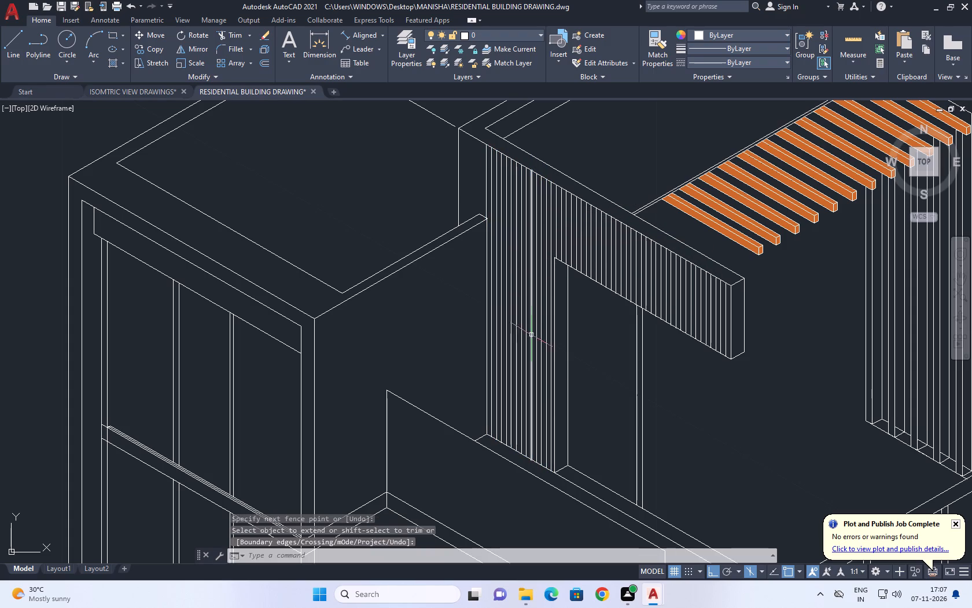
# Copy the short vertical line above the lower roof's parapet as a fitted array of 10 items spanning about 0.6 at 150°.
pyautogui.moveTo(584, 339); pyautogui.dragTo(629, 434, button='middle')
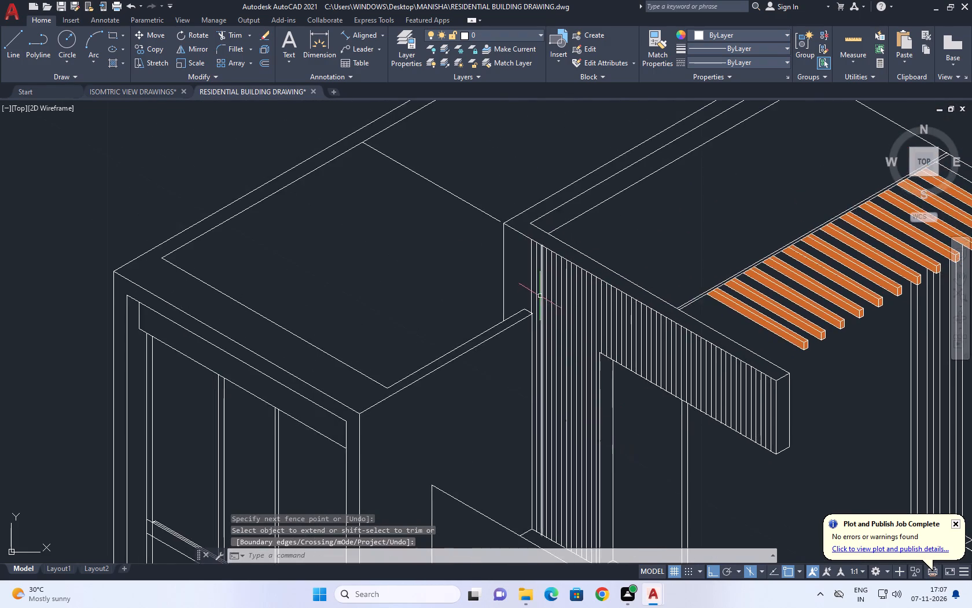
pyautogui.scroll(2, 539, 295)
pyautogui.click(518, 306)
pyautogui.moveTo(510, 272); pyautogui.dragTo(529, 310, button='middle')
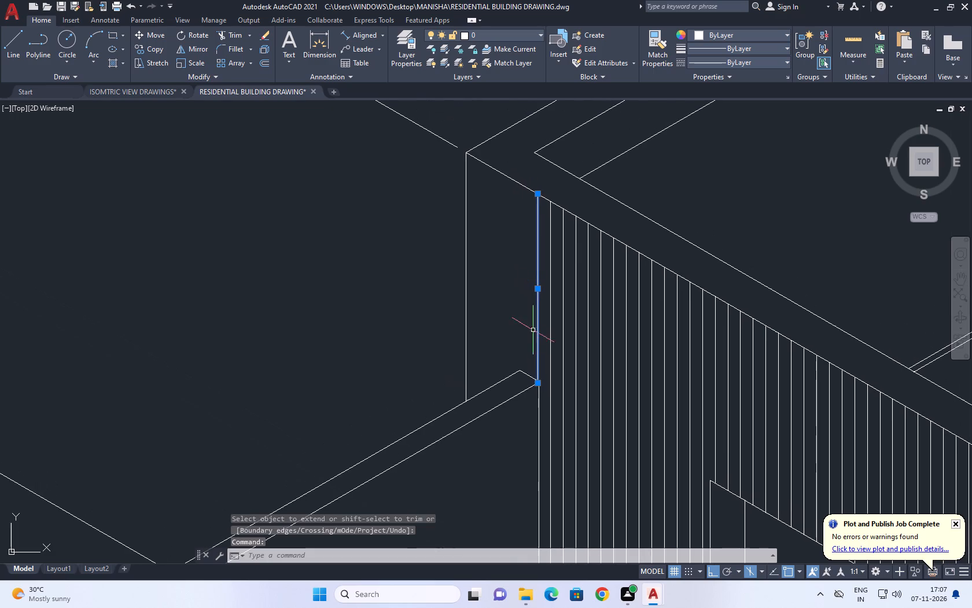
pyautogui.write('CO')
pyautogui.press('space')
pyautogui.click(536, 381)
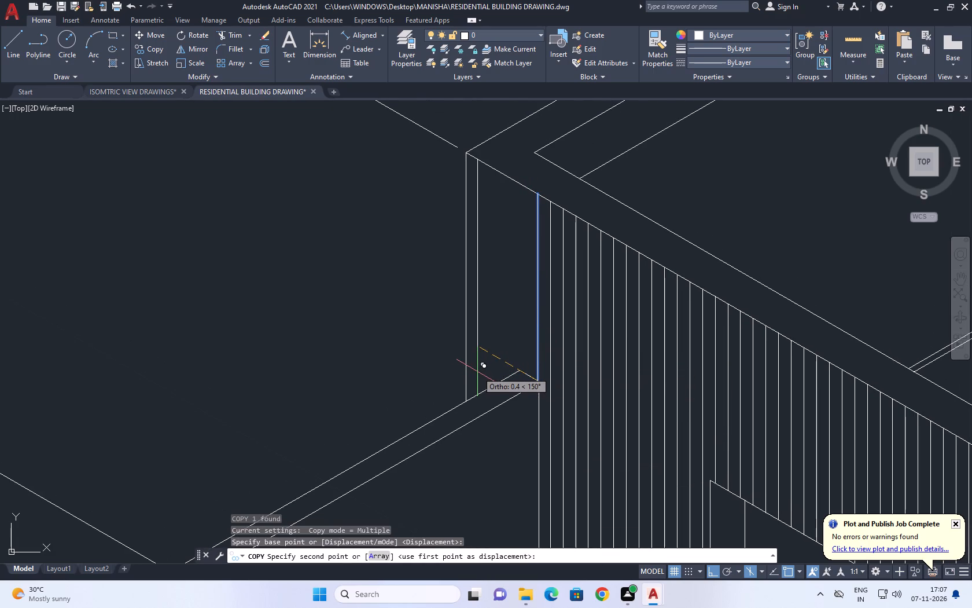
pyautogui.press('a')
pyautogui.press('r')
pyautogui.press('space')
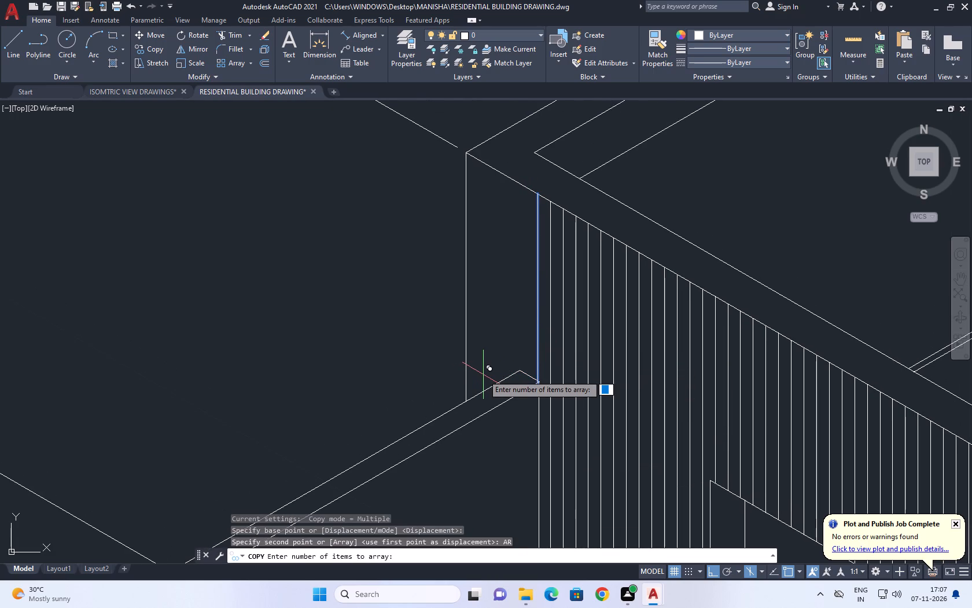
pyautogui.press('1')
pyautogui.write('0')
pyautogui.press('space')
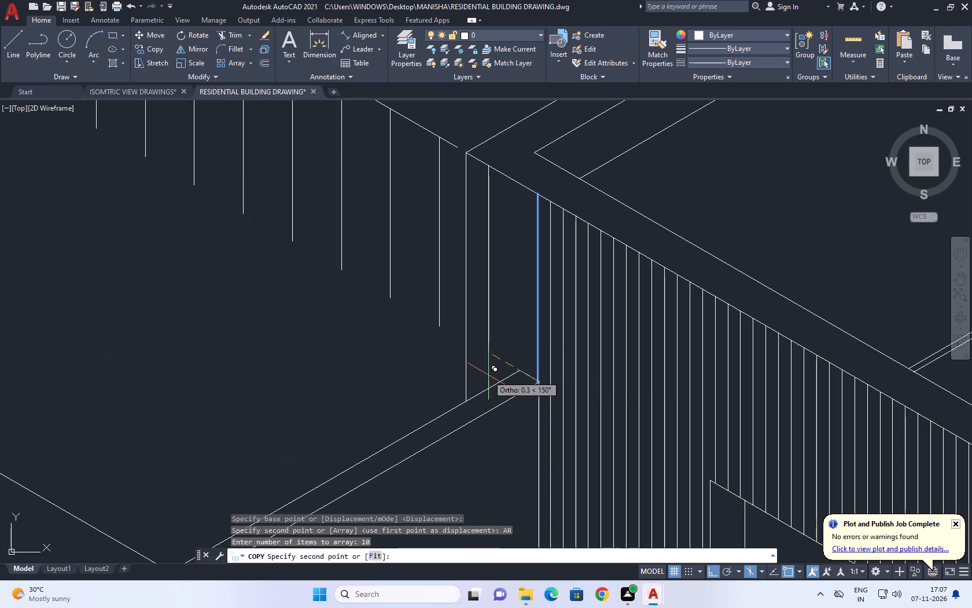
pyautogui.write('F')
pyautogui.press('space')
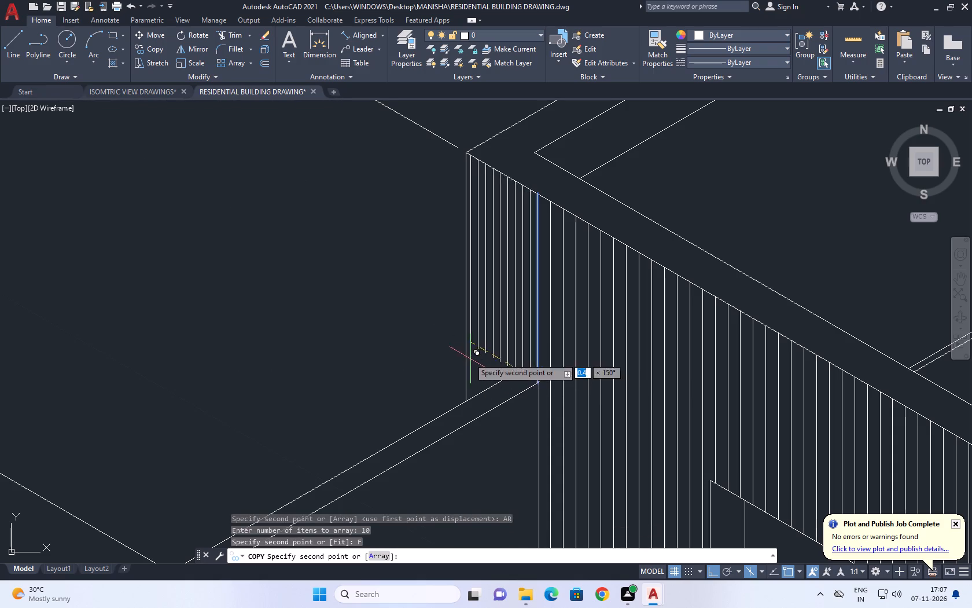
pyautogui.scroll(2, 469, 358)
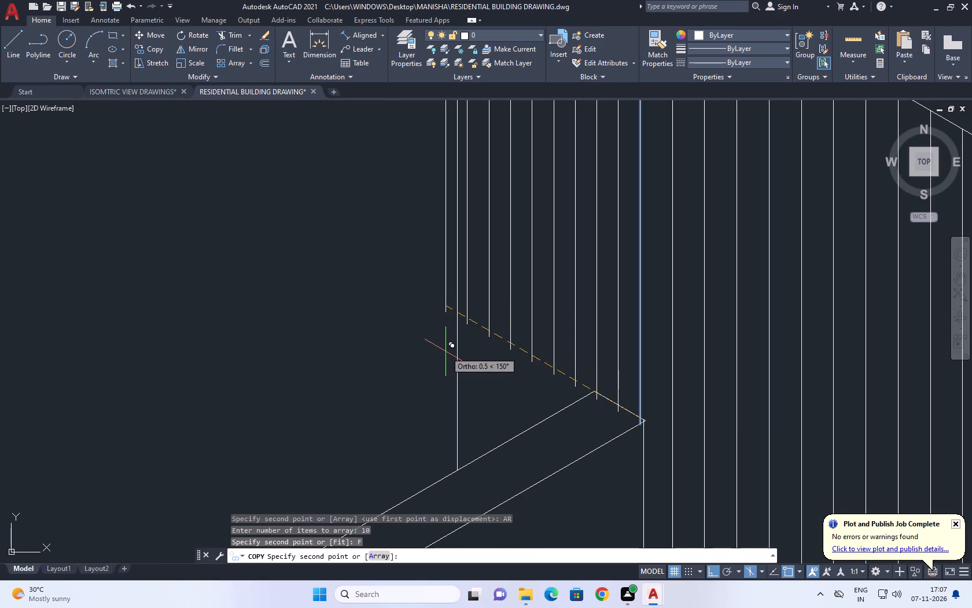
pyautogui.click(417, 343)
pyautogui.press('space')
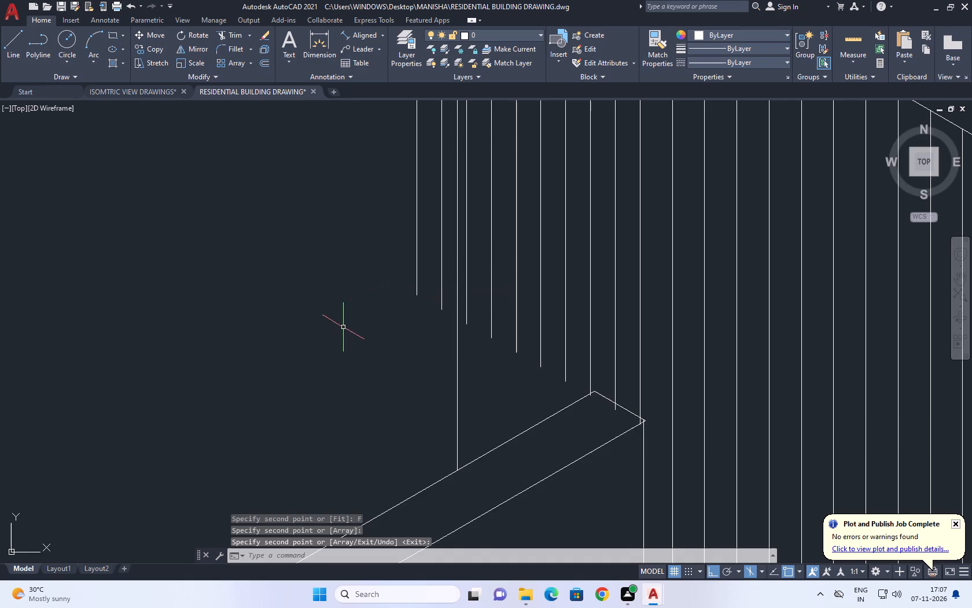
# Erase the two arrayed lines that lie beyond the projecting parapet's outer corner edge.
pyautogui.moveTo(375, 334); pyautogui.dragTo(414, 374, button='middle')
pyautogui.scroll(2, 467, 340)
pyautogui.click(503, 324)
pyautogui.moveTo(408, 291); pyautogui.dragTo(401, 291)
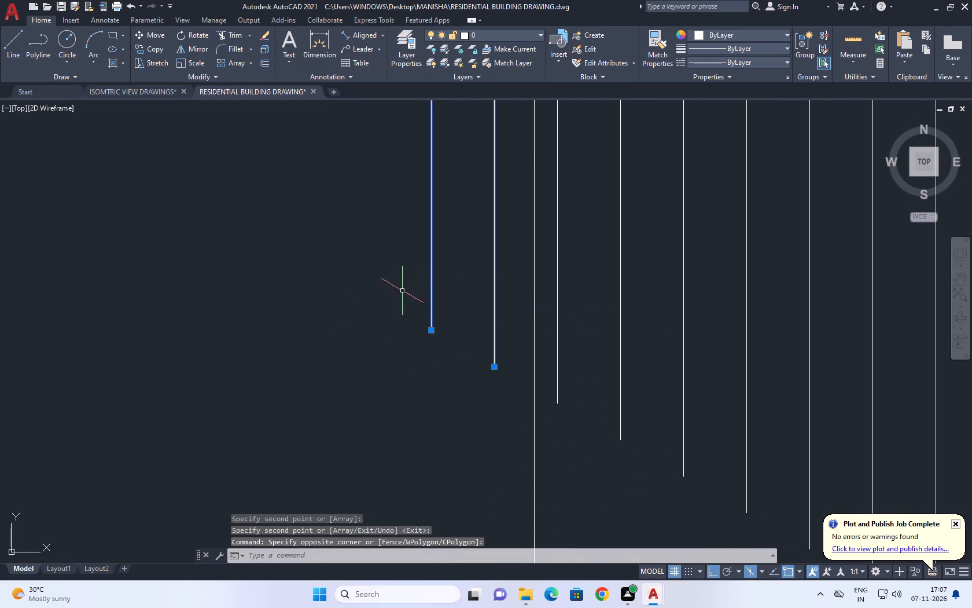
pyautogui.press('Delete')
pyautogui.scroll(-5, 467, 349)
pyautogui.scroll(2, 532, 384)
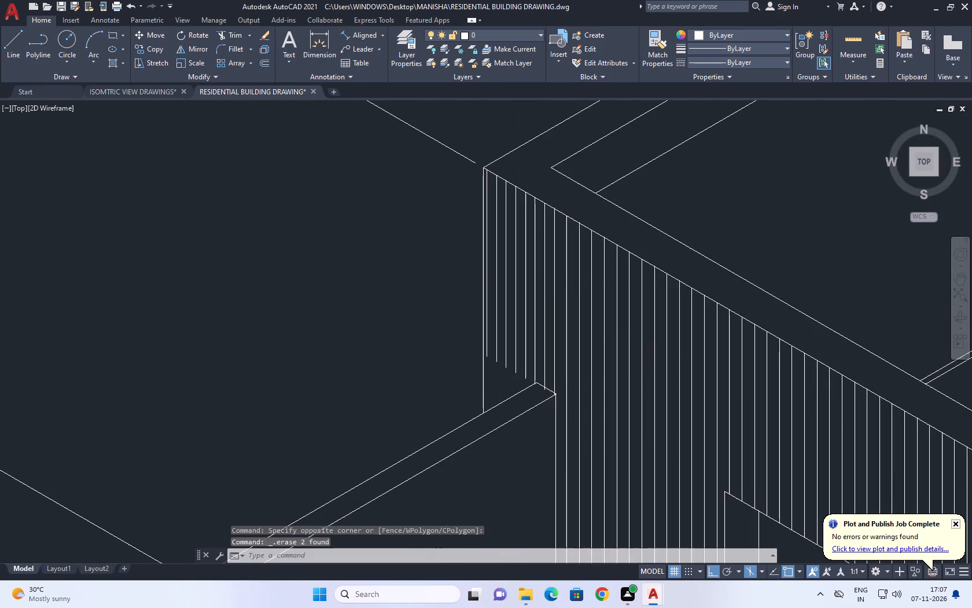
# Trim the arrayed line ends that overhang the short end edge of the lower roof's parapet top.
pyautogui.write('TR')
pyautogui.press('space')
pyautogui.scroll(2, 528, 382)
pyautogui.scroll(3, 615, 441)
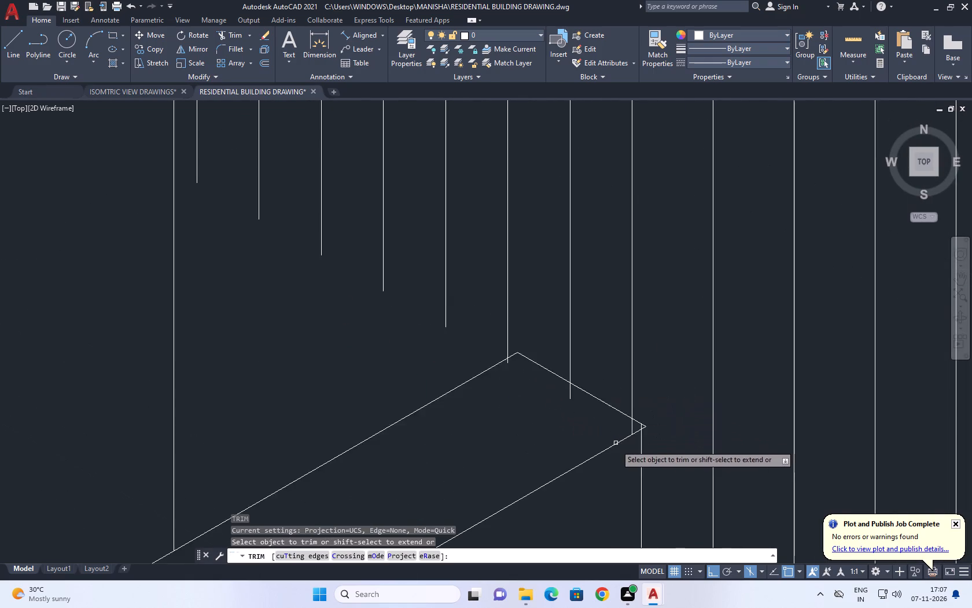
pyautogui.click(677, 401)
pyautogui.click(665, 402)
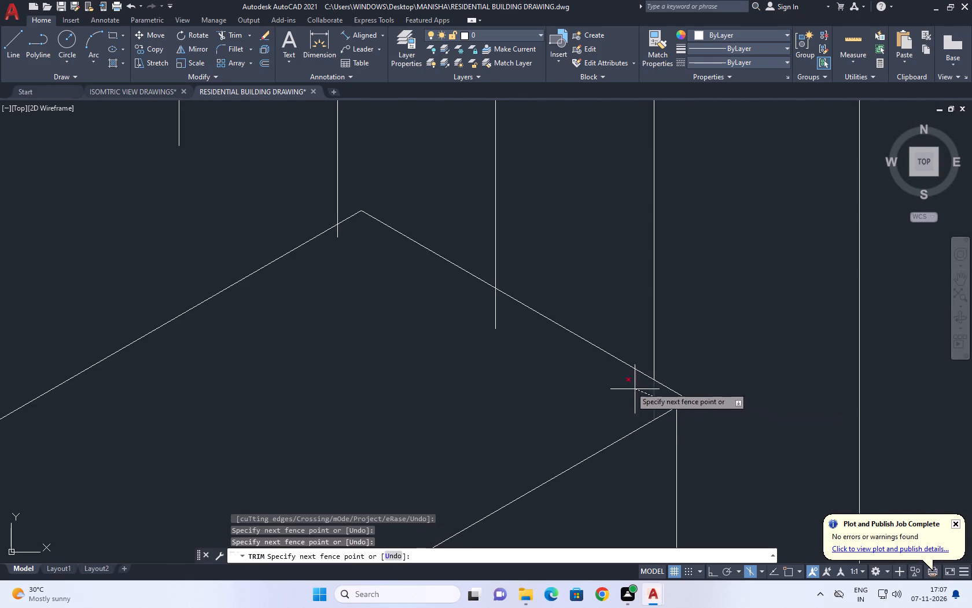
pyautogui.click(407, 262)
pyautogui.click(342, 230)
pyautogui.click(325, 245)
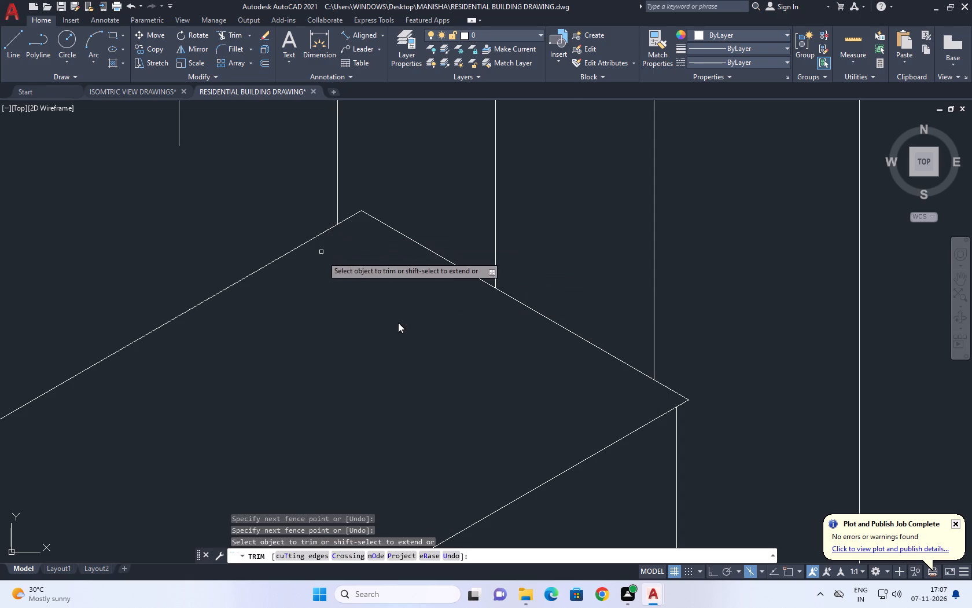
pyautogui.scroll(-8, 407, 344)
pyautogui.press('space')
# Move the short end edge of the lower roof's parapet top so its outer end meets the vertical wall edge.
pyautogui.scroll(4, 480, 375)
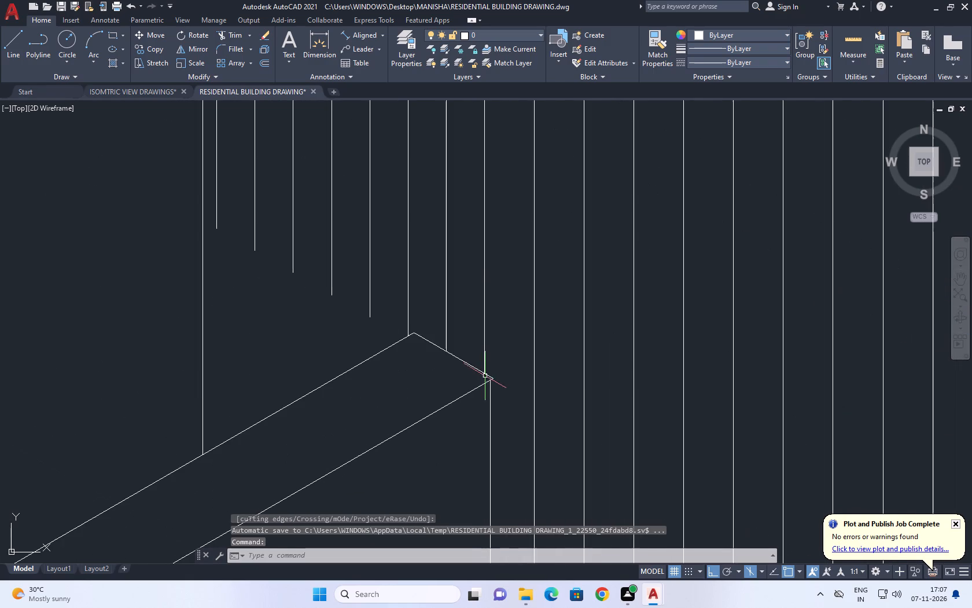
pyautogui.scroll(1, 490, 376)
pyautogui.click(490, 376)
pyautogui.scroll(1, 490, 383)
pyautogui.press('m')
pyautogui.press('space')
pyautogui.scroll(1, 490, 382)
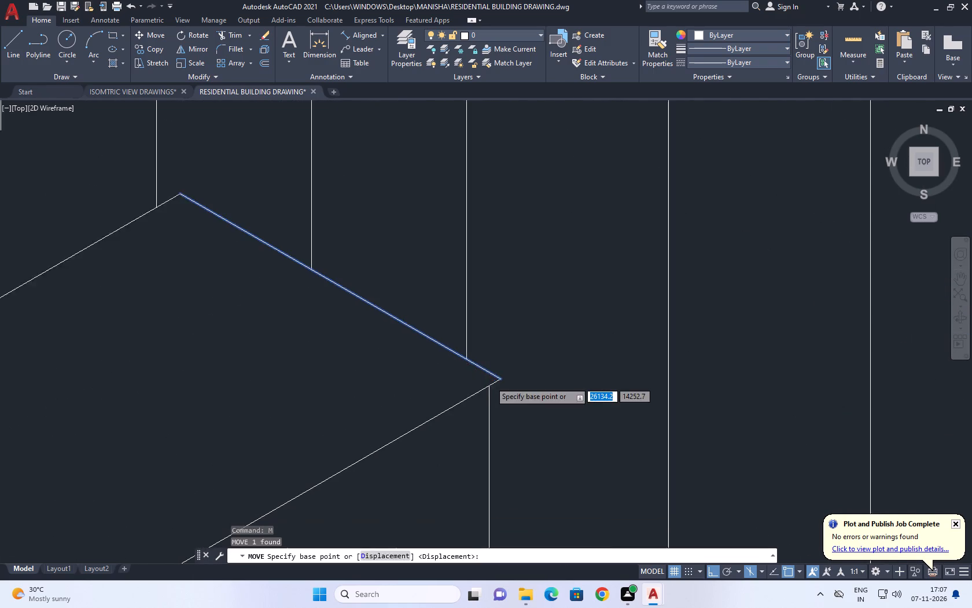
pyautogui.scroll(1, 491, 382)
pyautogui.click(507, 376)
pyautogui.click(482, 384)
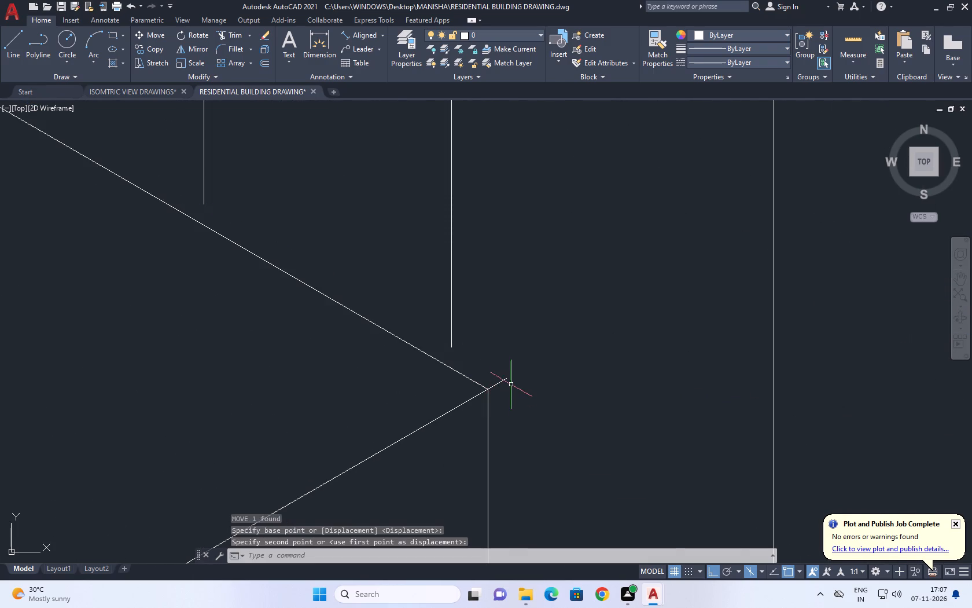
# Trim the stubs of the lower parapet's long edges projecting past both ends of the moved short edge.
pyautogui.scroll(-3, 511, 384)
pyautogui.write('TR')
pyautogui.press('space')
pyautogui.click(509, 383)
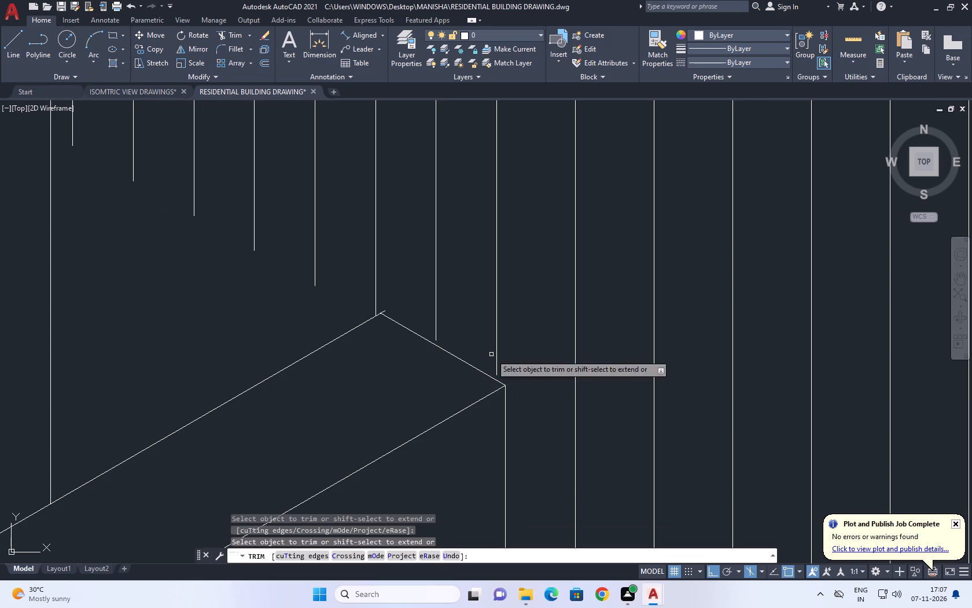
pyautogui.scroll(2, 393, 305)
pyautogui.click(365, 320)
pyautogui.scroll(-3, 447, 318)
pyautogui.press('space')
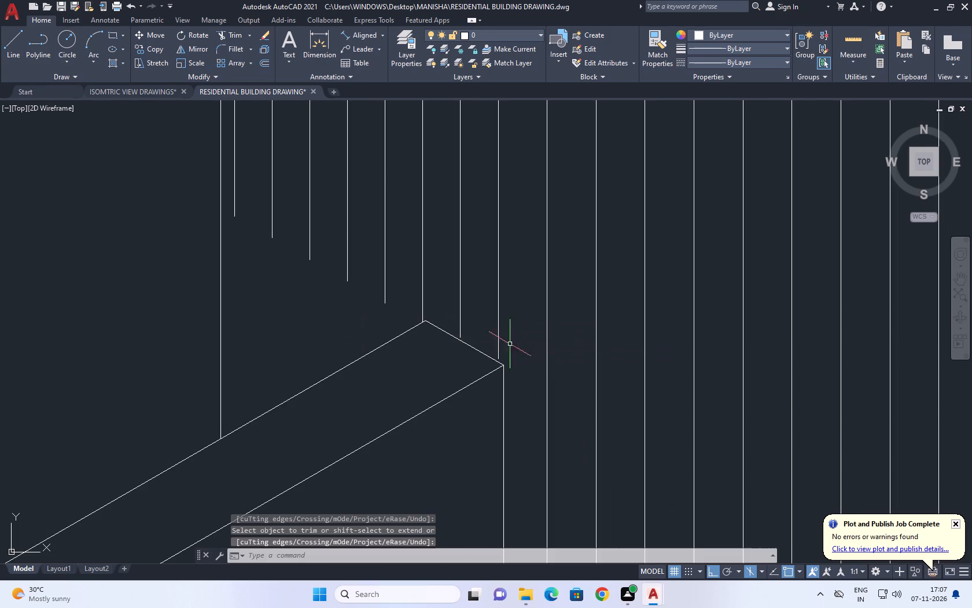
# Extend the short arrayed vertical lines down to the top edges of the lower roof's parapet.
pyautogui.moveTo(460, 321); pyautogui.dragTo(486, 351, button='middle')
pyautogui.scroll(-2, 486, 351)
pyautogui.press('e')
pyautogui.write('X')
pyautogui.press('space')
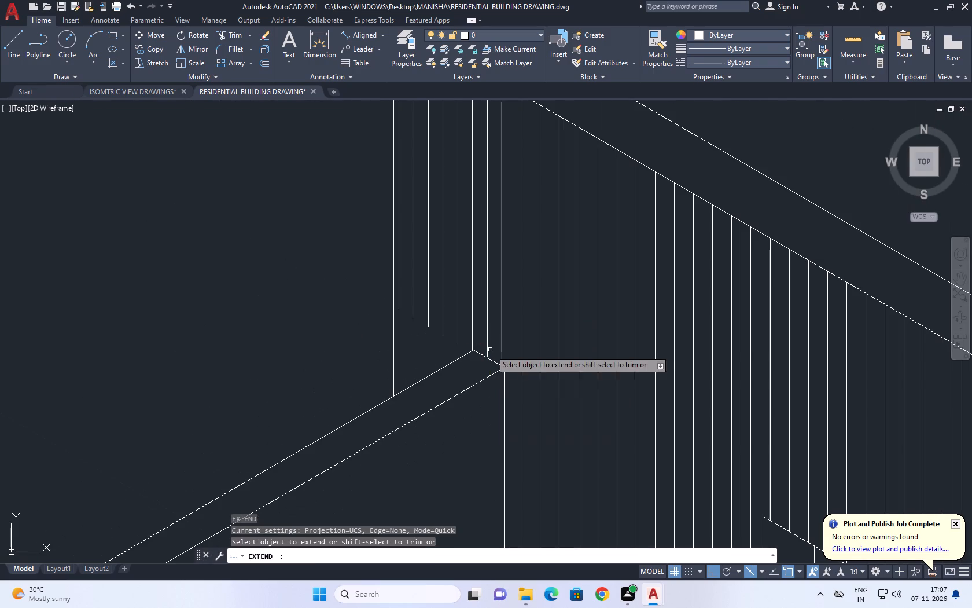
pyautogui.scroll(2, 502, 354)
pyautogui.click(499, 351)
pyautogui.click(514, 358)
pyautogui.scroll(-1, 513, 357)
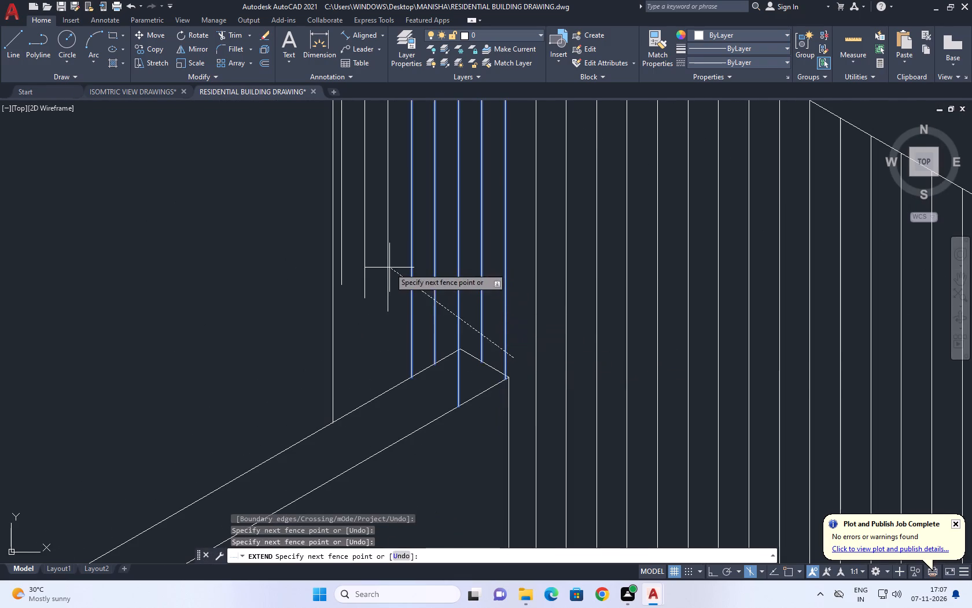
pyautogui.click(500, 336)
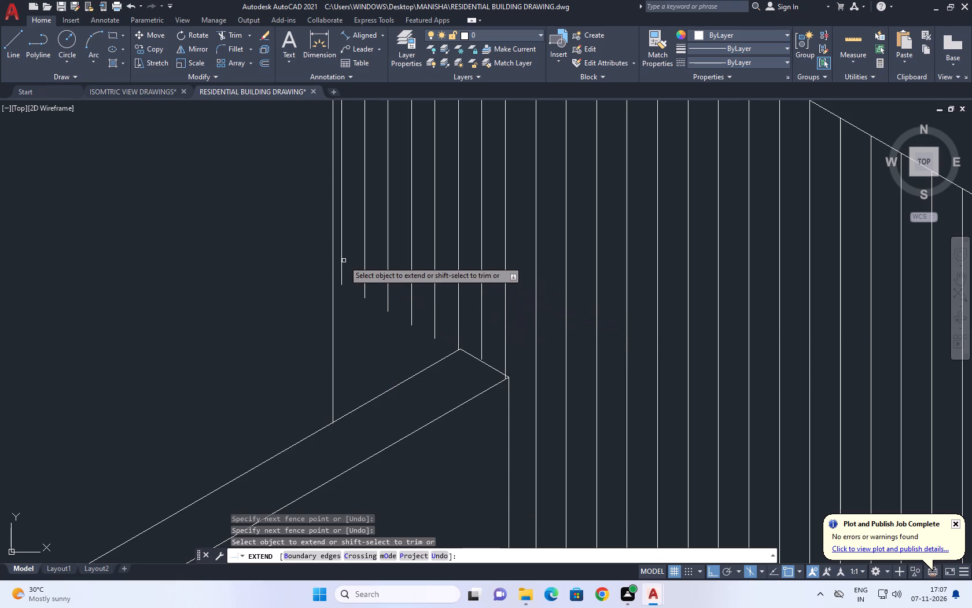
pyautogui.click(341, 259)
pyautogui.click(358, 268)
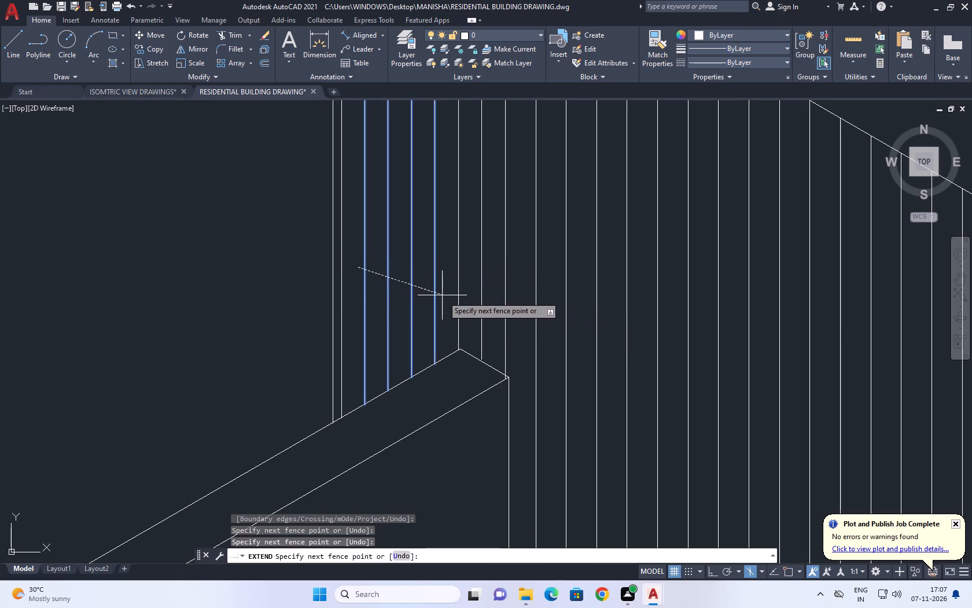
pyautogui.click(443, 296)
pyautogui.click(483, 325)
pyautogui.press('space')
# Trim the end of the arrayed line that overhangs the lower parapet's short edge near its outer corner.
pyautogui.scroll(3, 501, 385)
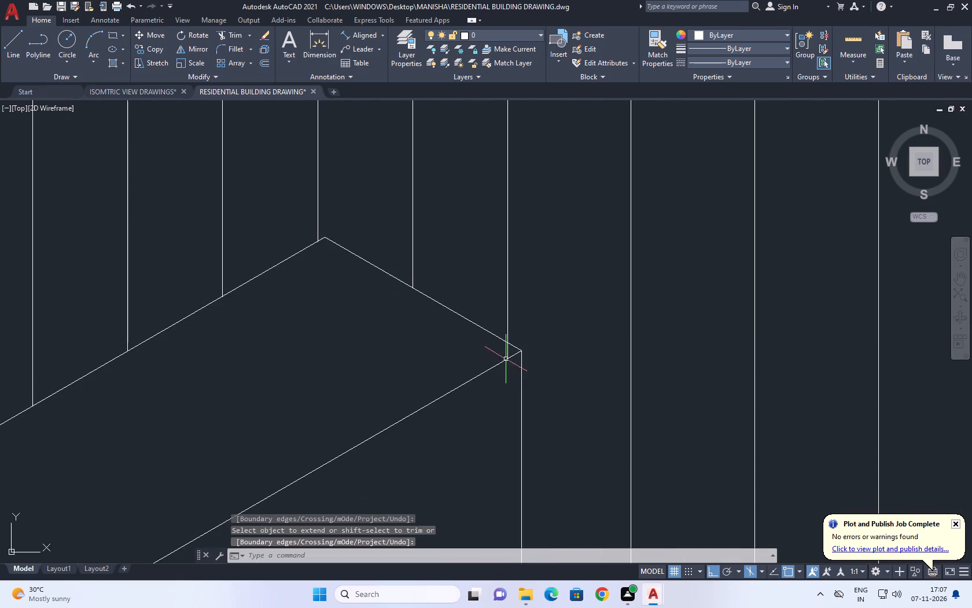
pyautogui.scroll(1, 506, 359)
pyautogui.write('TR')
pyautogui.press('space')
pyautogui.click(507, 346)
pyautogui.scroll(-5, 430, 338)
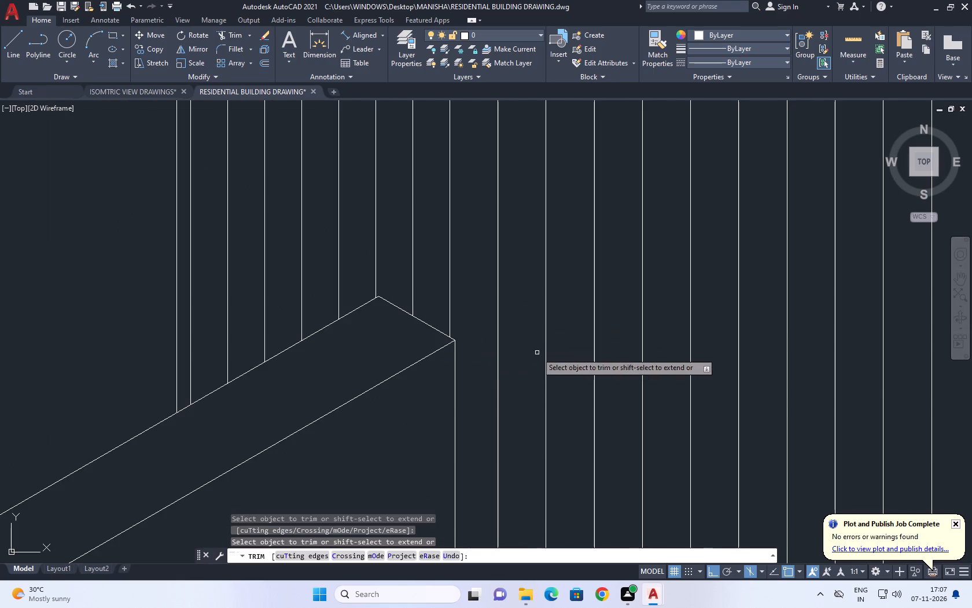
pyautogui.press('space')
# Set the colour of the vertical lines on the outer part of the projecting parapet's front face to 254,204,102.
pyautogui.scroll(-5, 537, 353)
pyautogui.moveTo(670, 367); pyautogui.dragTo(590, 339, button='middle')
pyautogui.scroll(-1, 749, 467)
pyautogui.scroll(2, 633, 413)
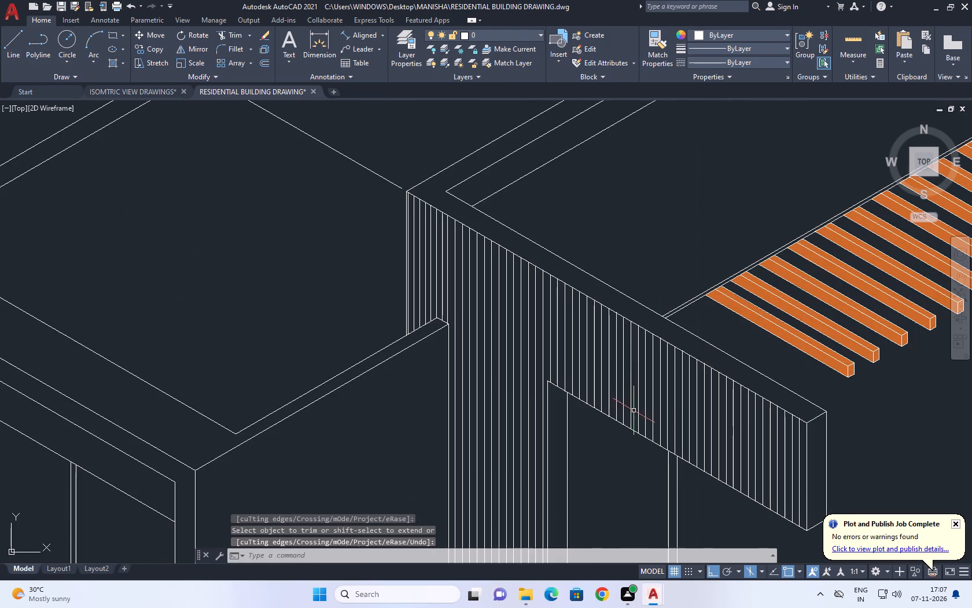
pyautogui.scroll(4, 646, 404)
pyautogui.click(704, 422)
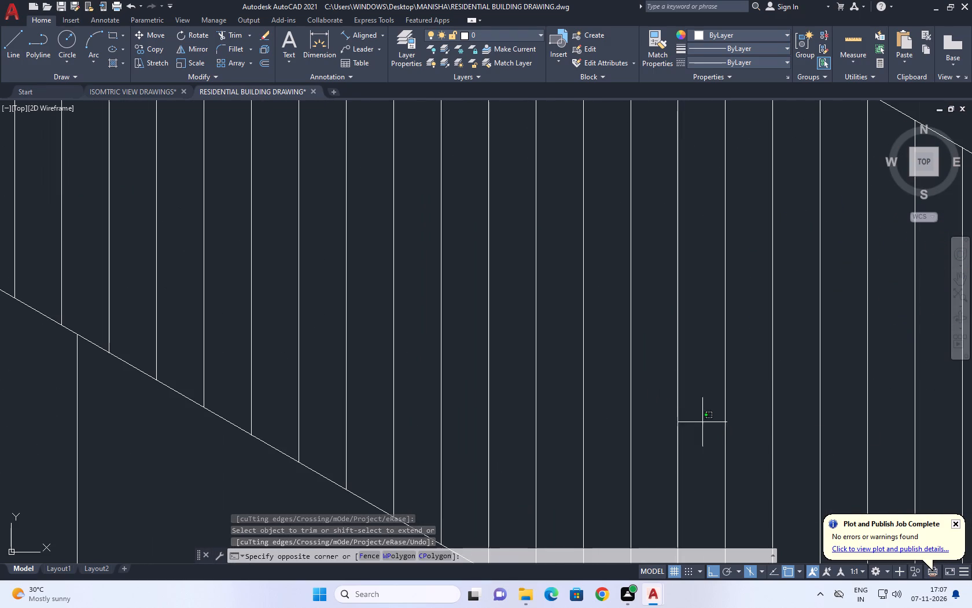
pyautogui.scroll(-3, 359, 264)
pyautogui.click(359, 254)
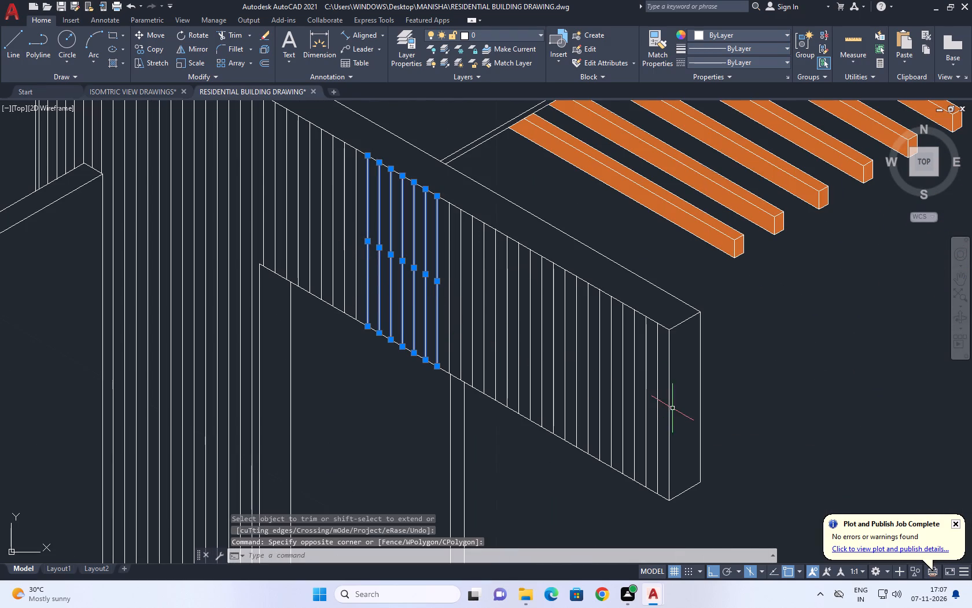
pyautogui.scroll(1, 671, 409)
pyautogui.click(656, 376)
pyautogui.click(580, 347)
pyautogui.click(573, 339)
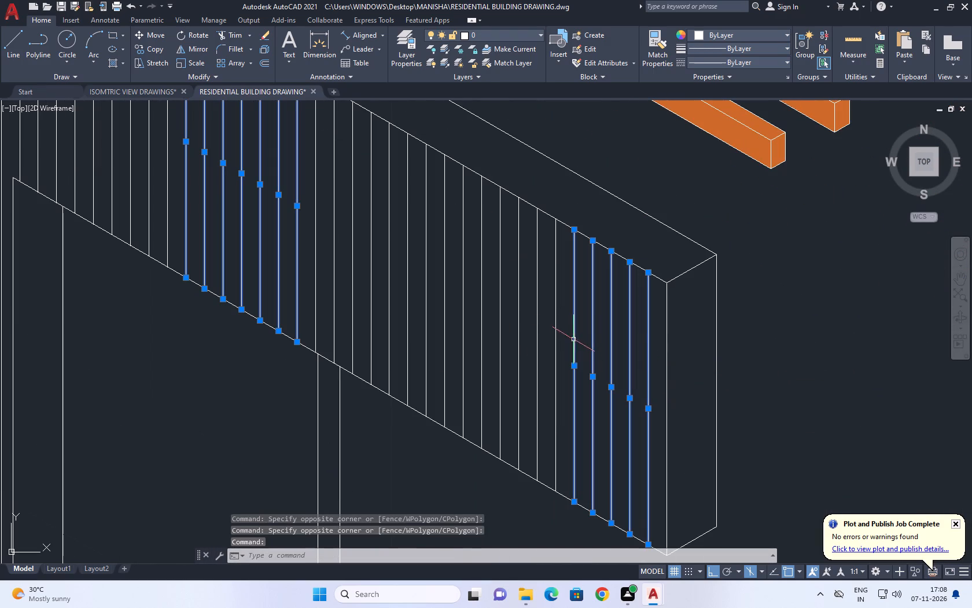
pyautogui.click(541, 326)
pyautogui.moveTo(448, 312); pyautogui.dragTo(418, 304)
pyautogui.click(556, 332)
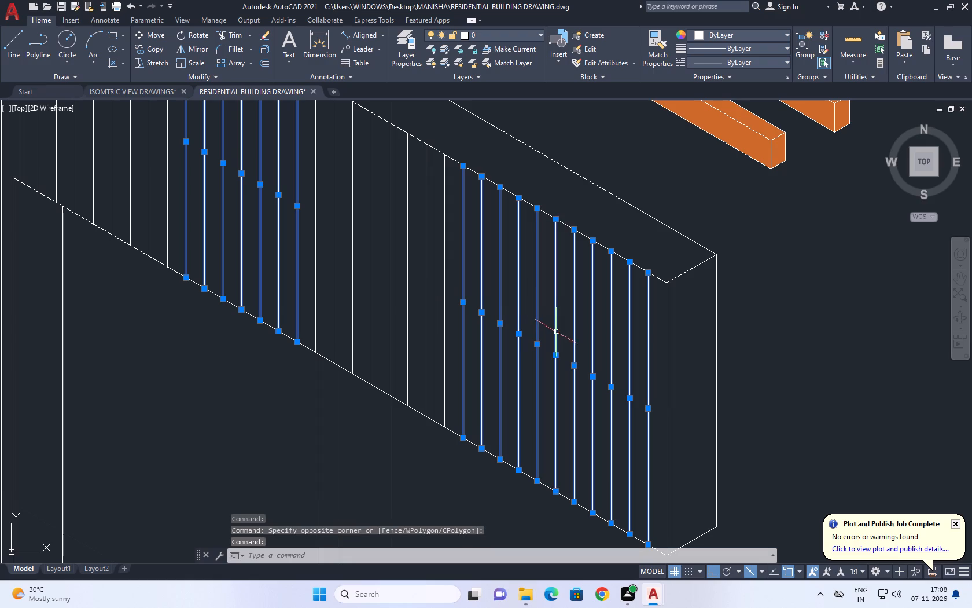
pyautogui.click(448, 280)
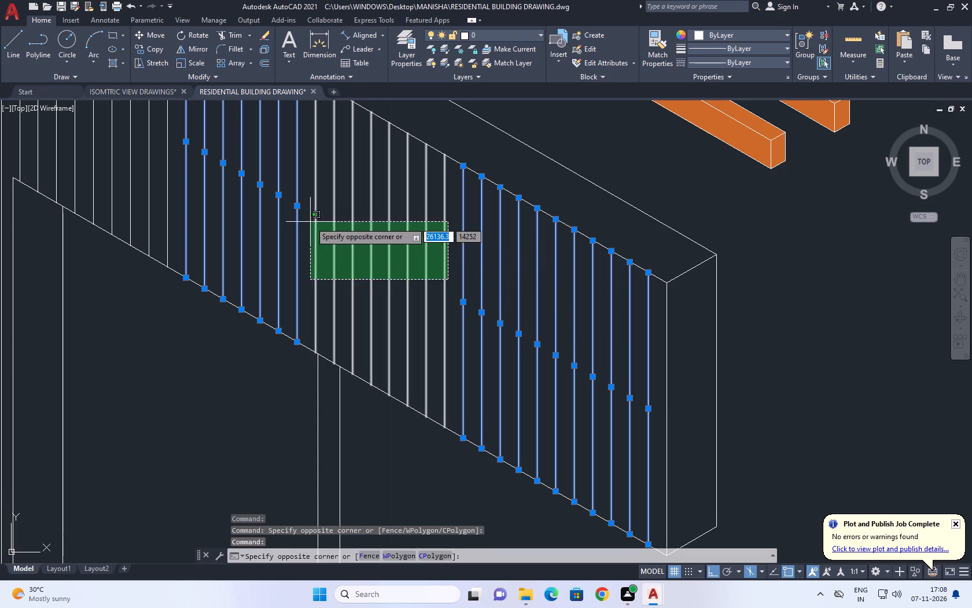
pyautogui.click(308, 220)
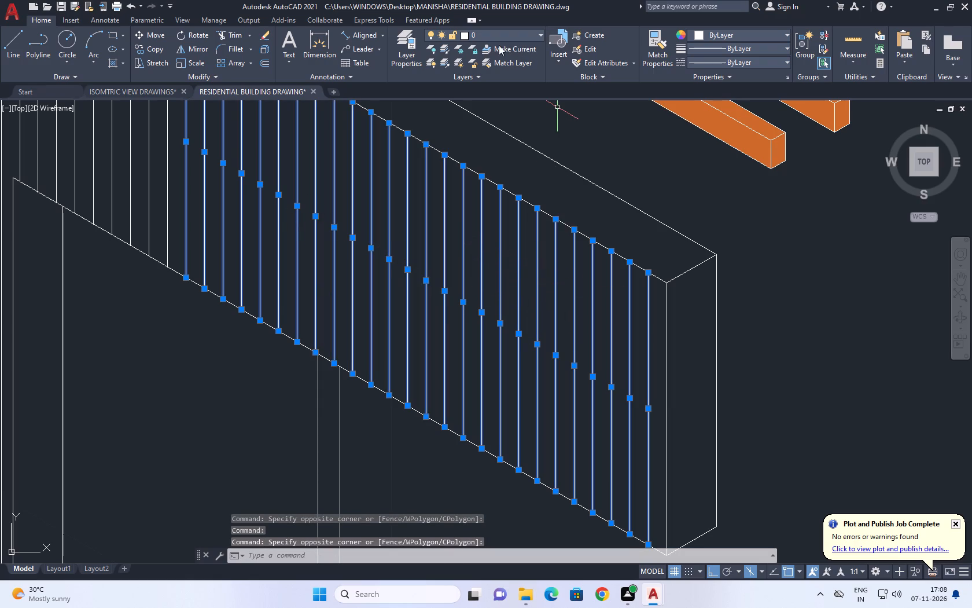
pyautogui.click(738, 35)
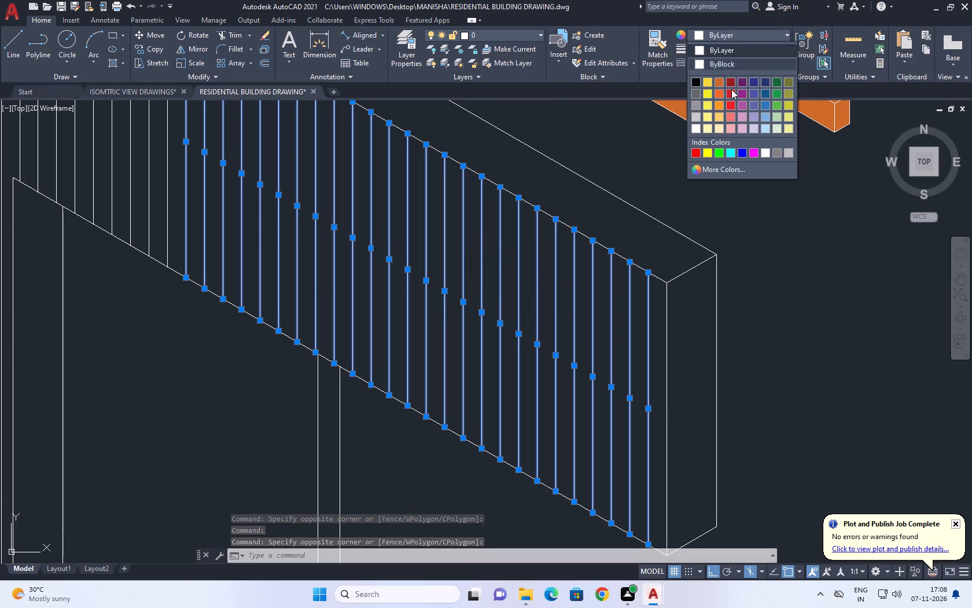
pyautogui.click(720, 113)
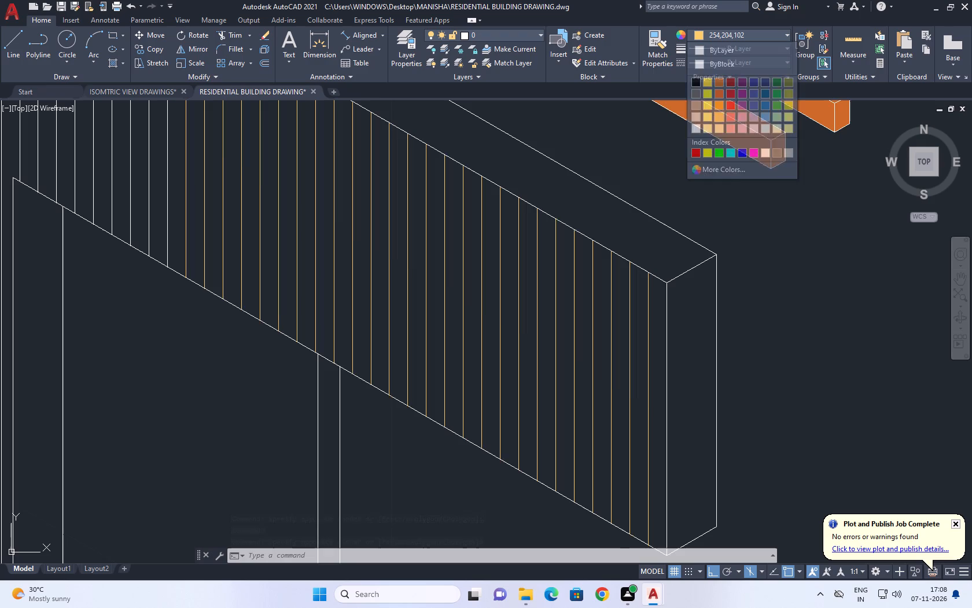
pyautogui.rightClick(574, 178)
pyautogui.click(634, 356)
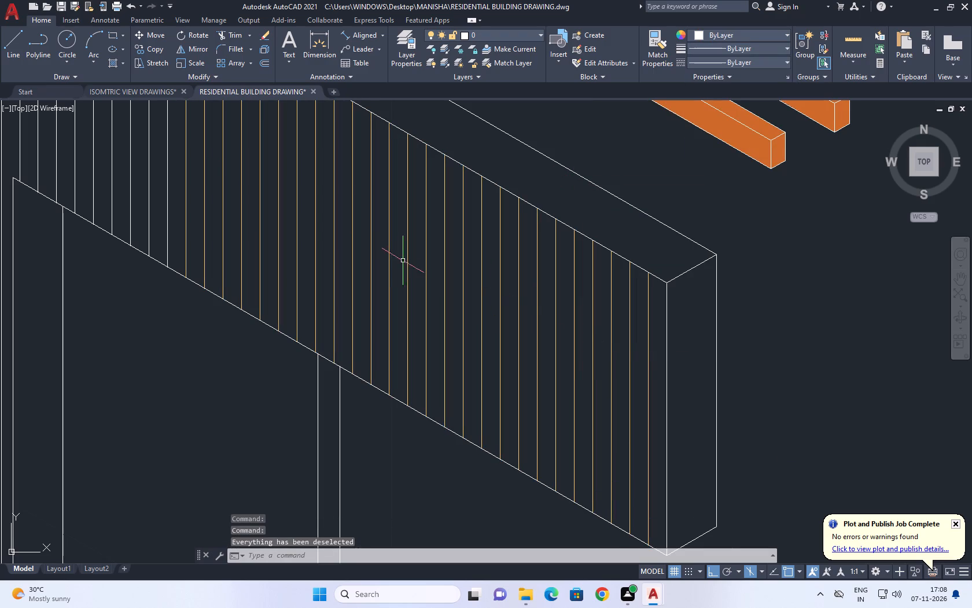
# Set the remaining white arrayed lines on the parapet face, the wall below and above the lower roof to colour 254,204,102.
pyautogui.moveTo(397, 254); pyautogui.dragTo(540, 380, button='middle')
pyautogui.scroll(-2, 540, 380)
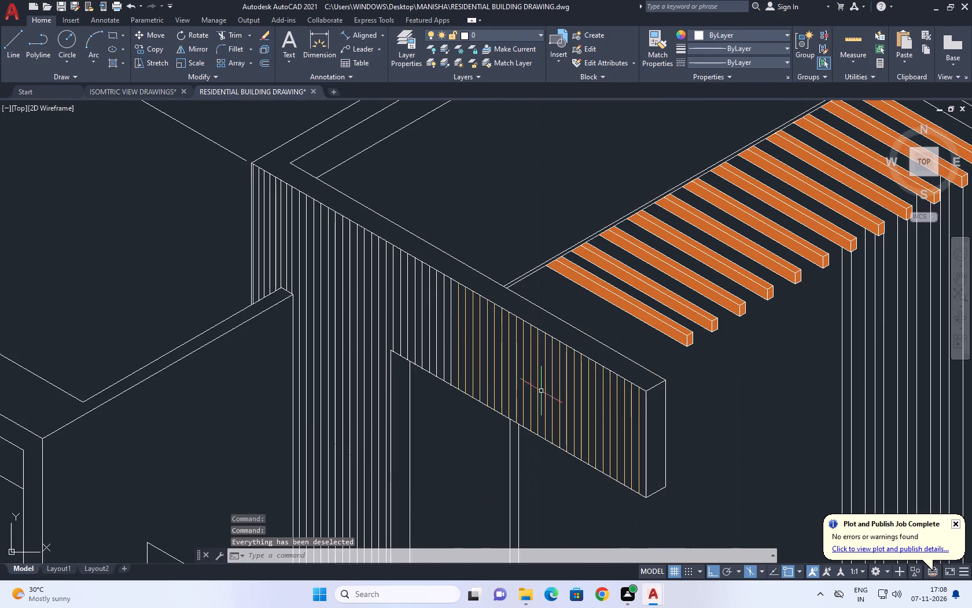
pyautogui.scroll(3, 427, 305)
pyautogui.click(491, 352)
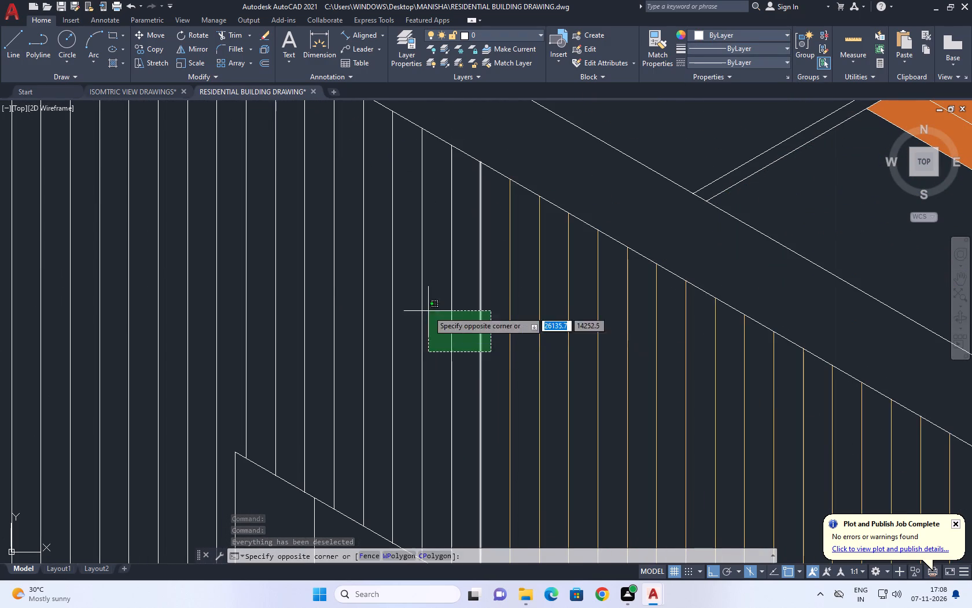
pyautogui.click(349, 286)
pyautogui.click(340, 271)
pyautogui.moveTo(230, 259); pyautogui.dragTo(222, 259)
pyautogui.scroll(-2, 241, 259)
pyautogui.moveTo(267, 273); pyautogui.dragTo(403, 295, button='middle')
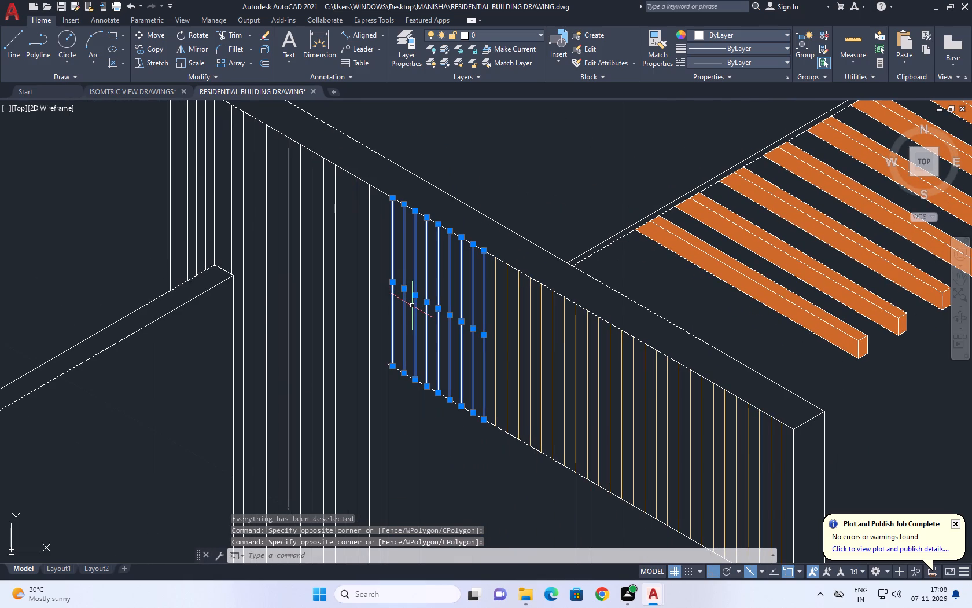
pyautogui.scroll(1, 377, 325)
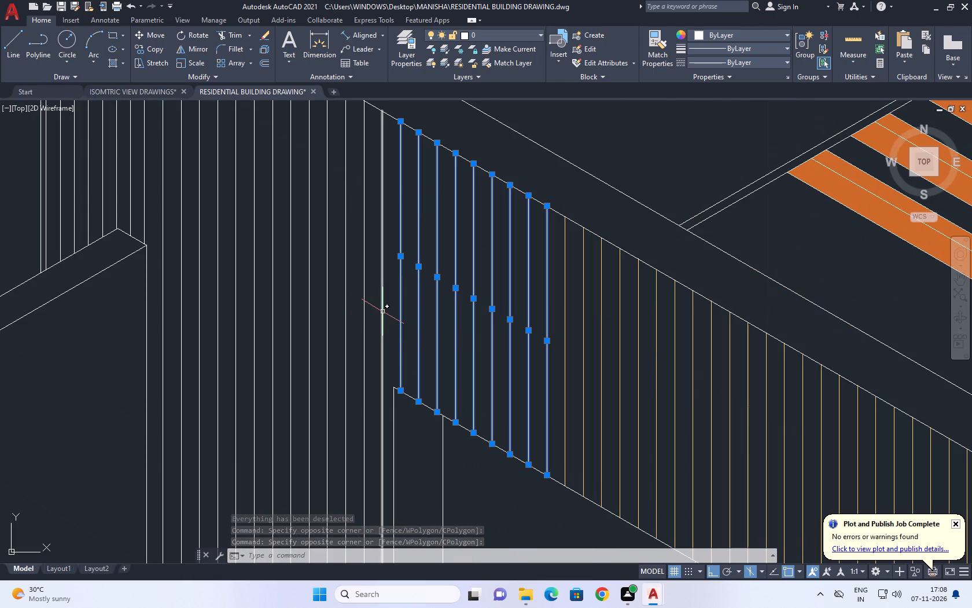
pyautogui.click(387, 311)
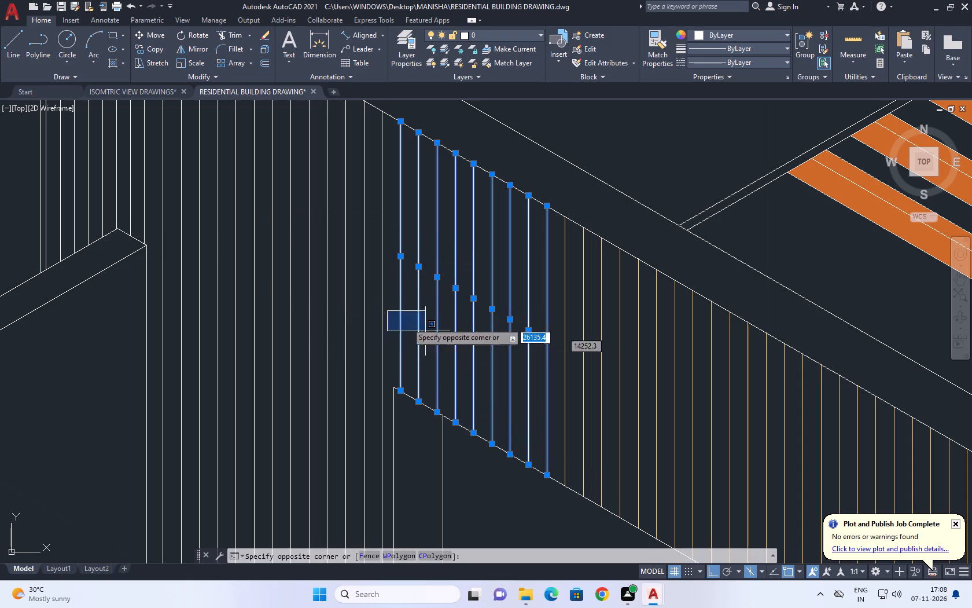
pyautogui.middleClick(179, 261)
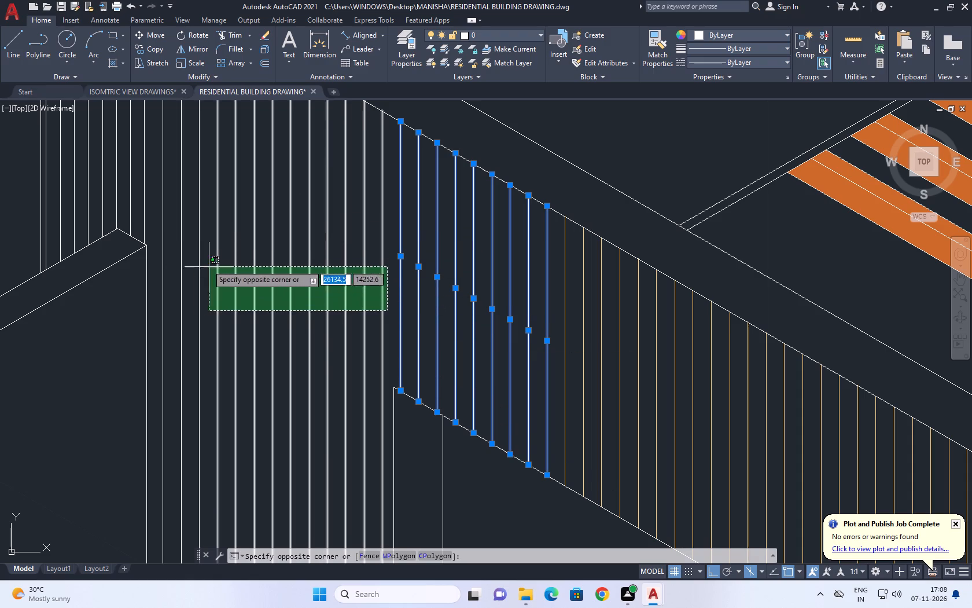
pyautogui.click(197, 250)
pyautogui.moveTo(200, 297); pyautogui.dragTo(549, 302, button='middle')
pyautogui.moveTo(531, 243); pyautogui.dragTo(560, 375, button='middle')
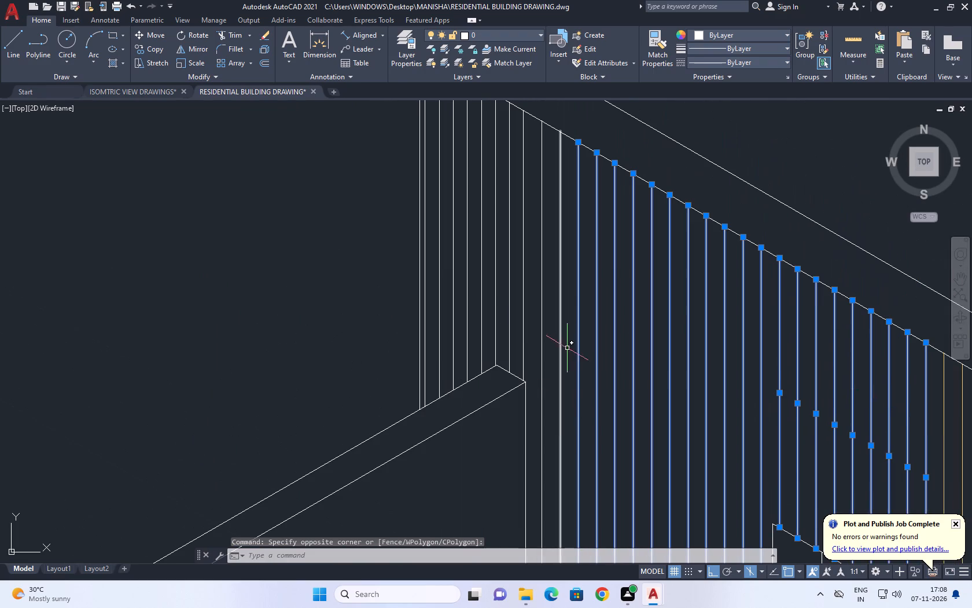
pyautogui.click(564, 259)
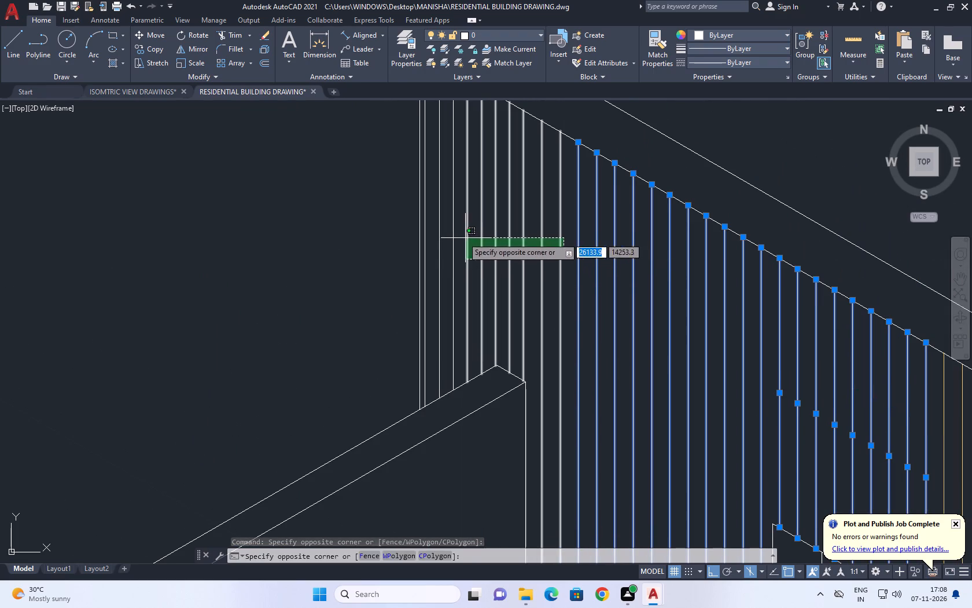
pyautogui.scroll(2, 435, 243)
pyautogui.click(400, 225)
pyautogui.scroll(-3, 474, 276)
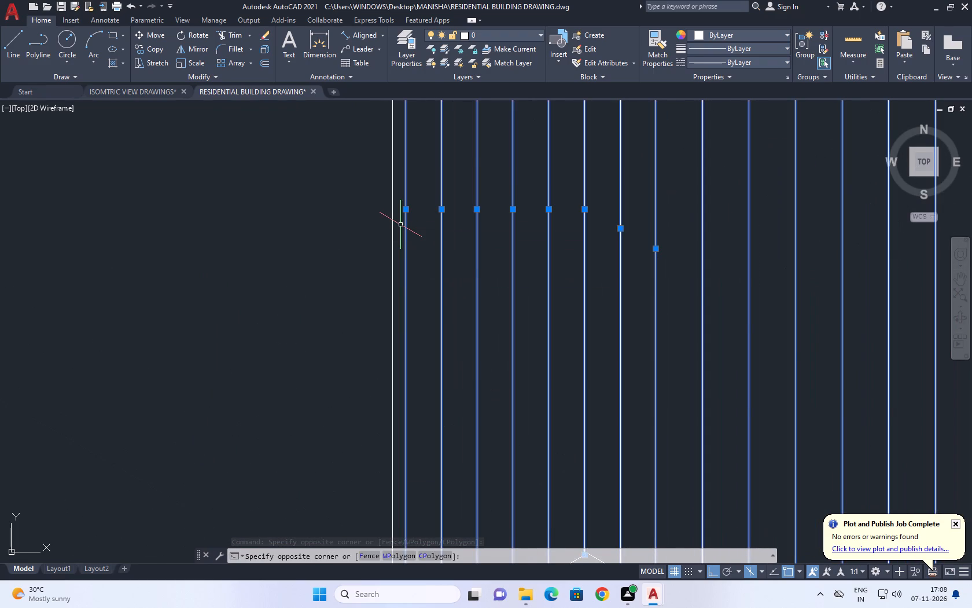
pyautogui.moveTo(629, 230); pyautogui.dragTo(500, 258, button='middle')
pyautogui.click(728, 35)
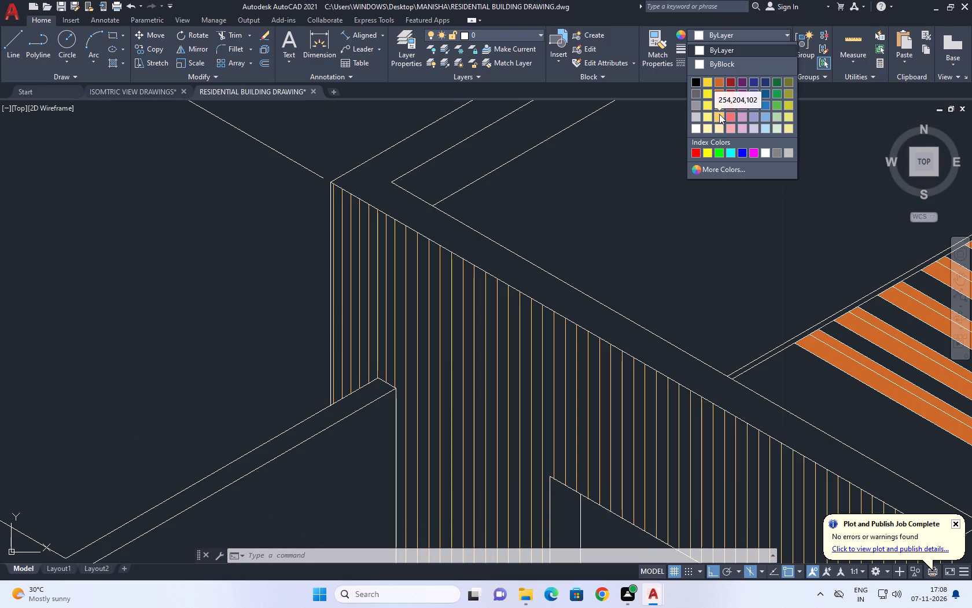
pyautogui.click(719, 115)
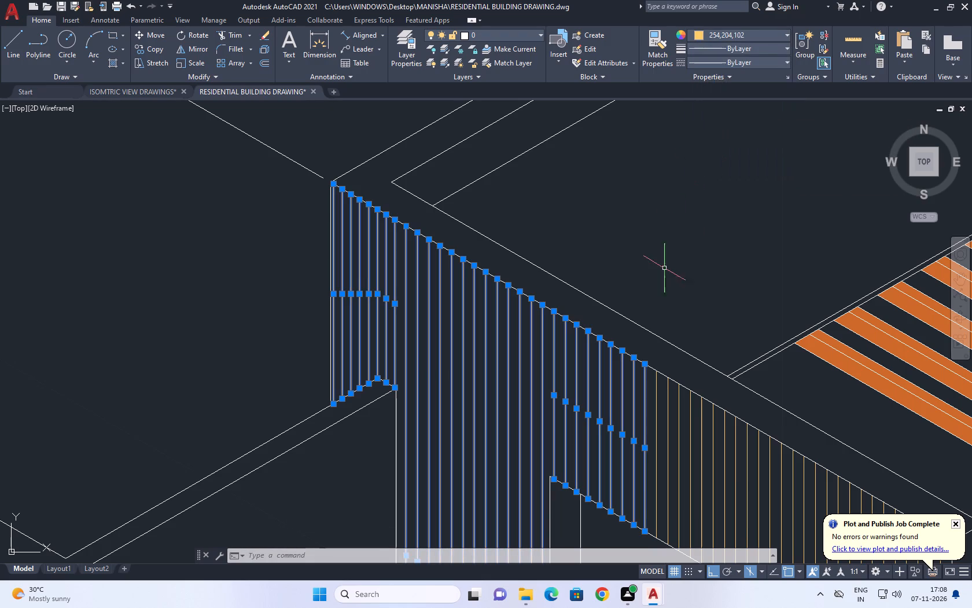
pyautogui.rightClick(649, 257)
pyautogui.click(706, 435)
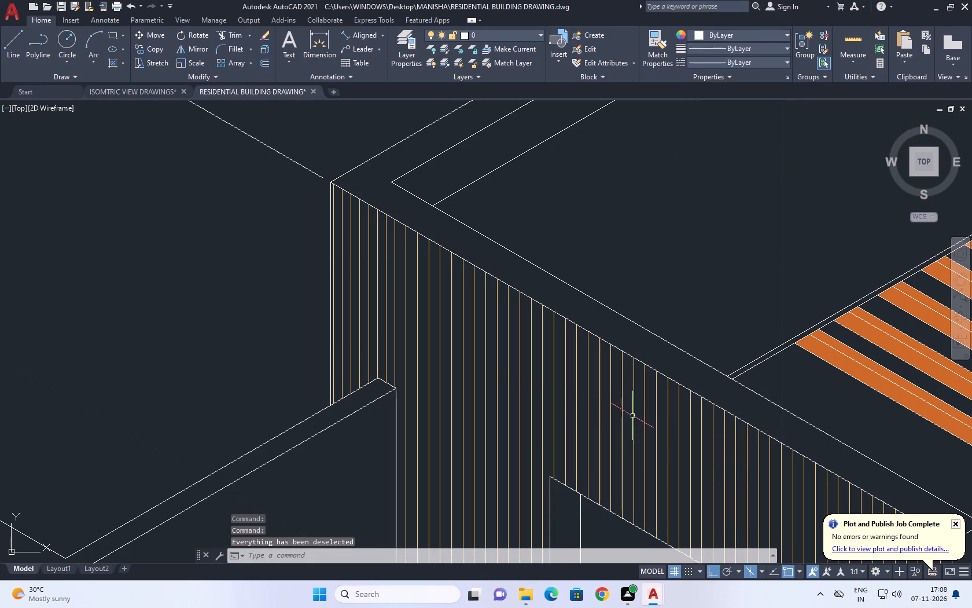
# Examine the vertical line texture on the projecting parapet, the wall below and the junction with the lower roof's parapet.
pyautogui.scroll(-2, 515, 377)
pyautogui.moveTo(647, 449); pyautogui.dragTo(649, 249, button='middle')
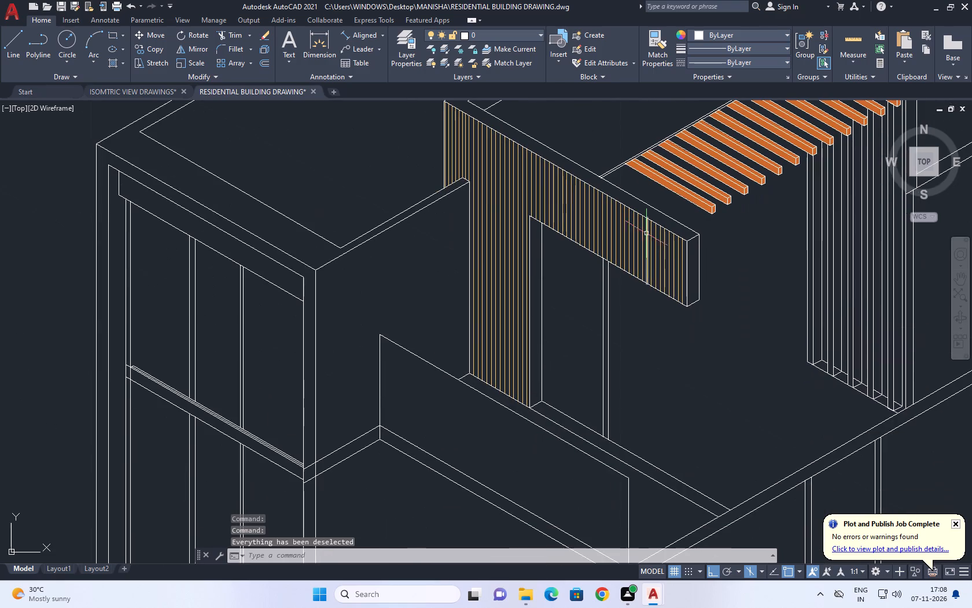
pyautogui.scroll(5, 424, 158)
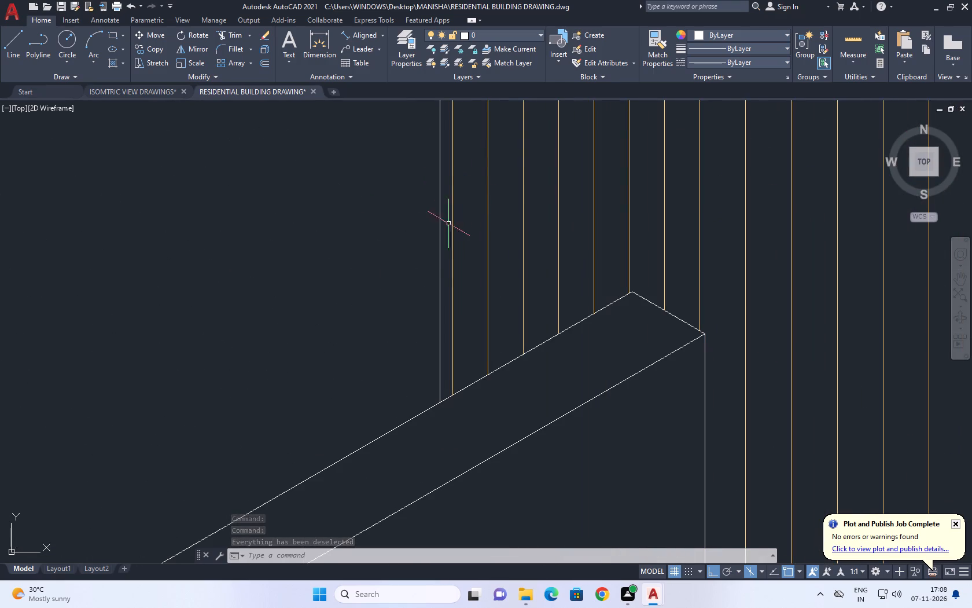
pyautogui.scroll(-4, 433, 272)
pyautogui.moveTo(668, 323); pyautogui.dragTo(493, 321, button='middle')
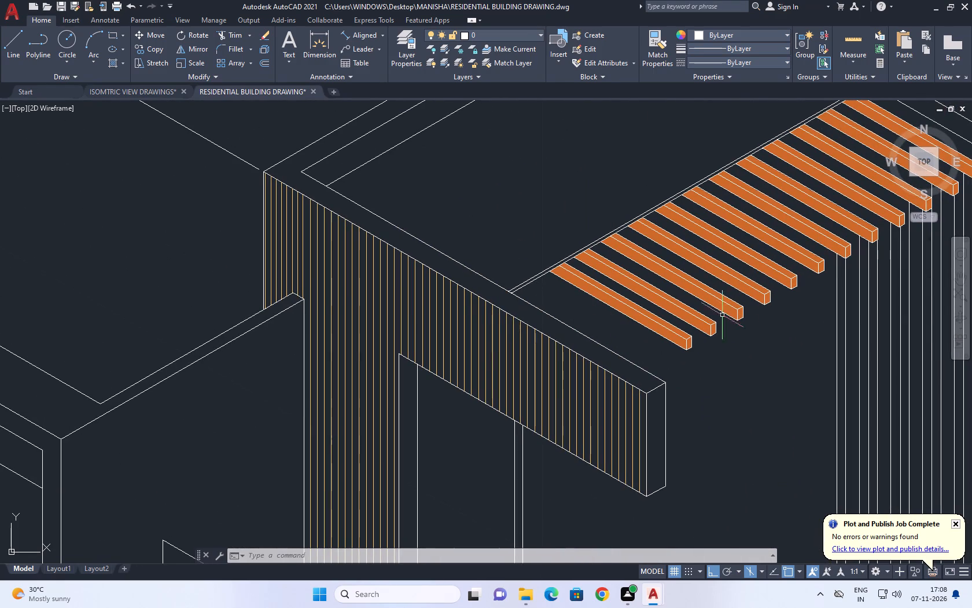
pyautogui.moveTo(246, 262); pyautogui.dragTo(382, 251, button='middle')
pyautogui.scroll(3, 386, 251)
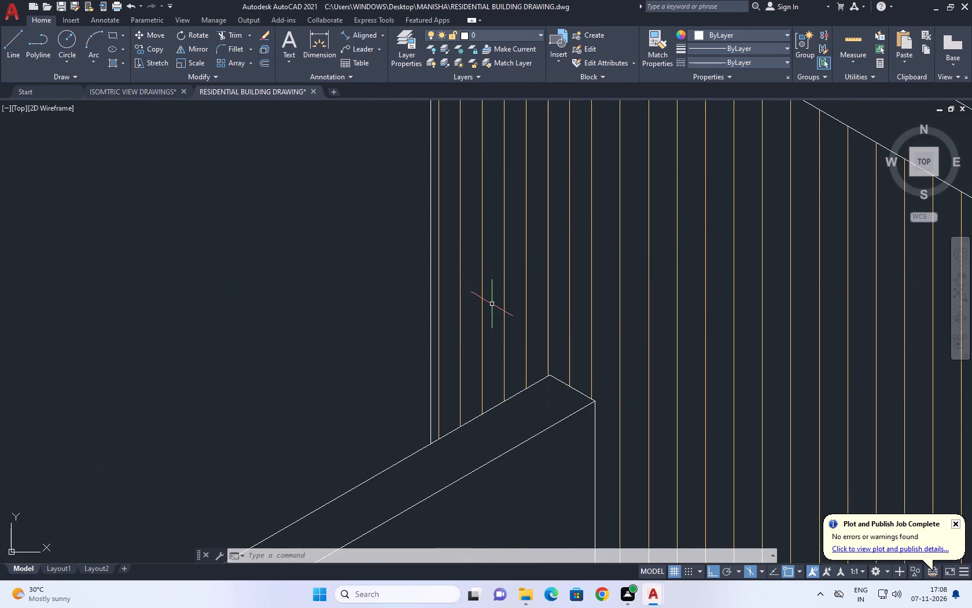
pyautogui.scroll(-2, 492, 315)
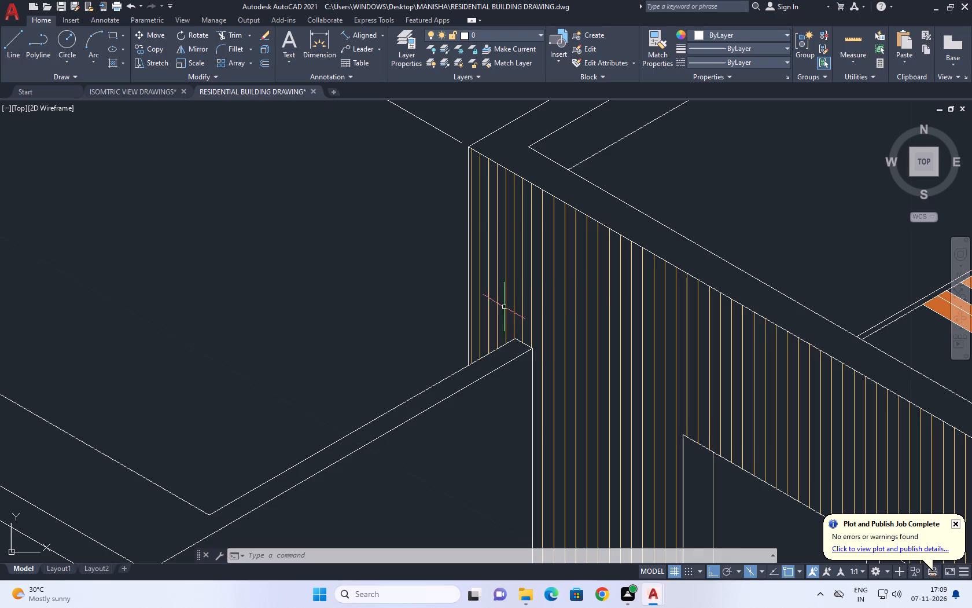
pyautogui.moveTo(601, 288); pyautogui.dragTo(410, 314, button='middle')
pyautogui.scroll(-2, 410, 314)
pyautogui.moveTo(570, 368); pyautogui.dragTo(520, 365, button='middle')
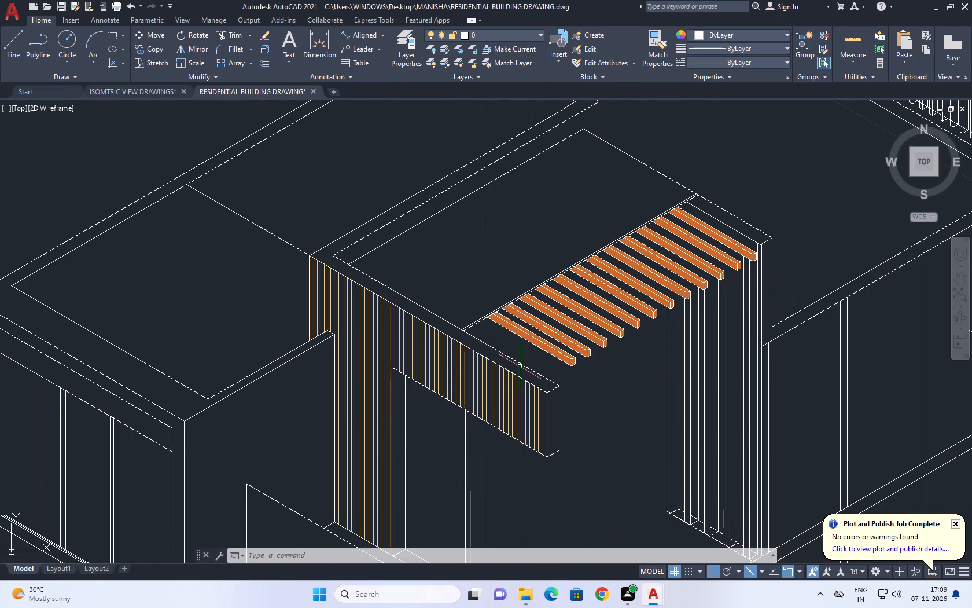
pyautogui.scroll(2, 517, 402)
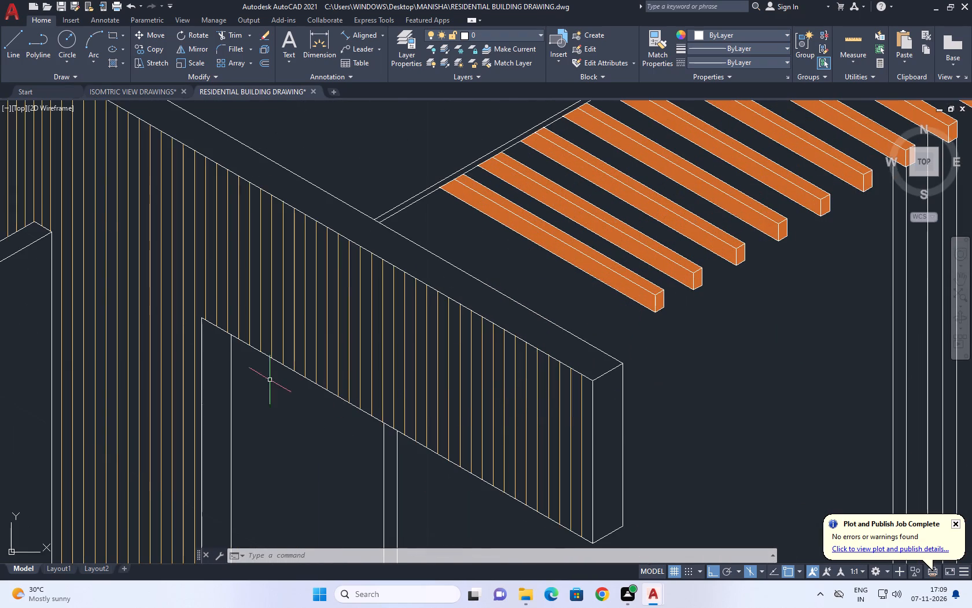
# Examine the coloured line texture down to the base of the wall and the adjoining terrace walls and windows.
pyautogui.moveTo(268, 380); pyautogui.dragTo(367, 336, button='middle')
pyautogui.scroll(-2, 380, 328)
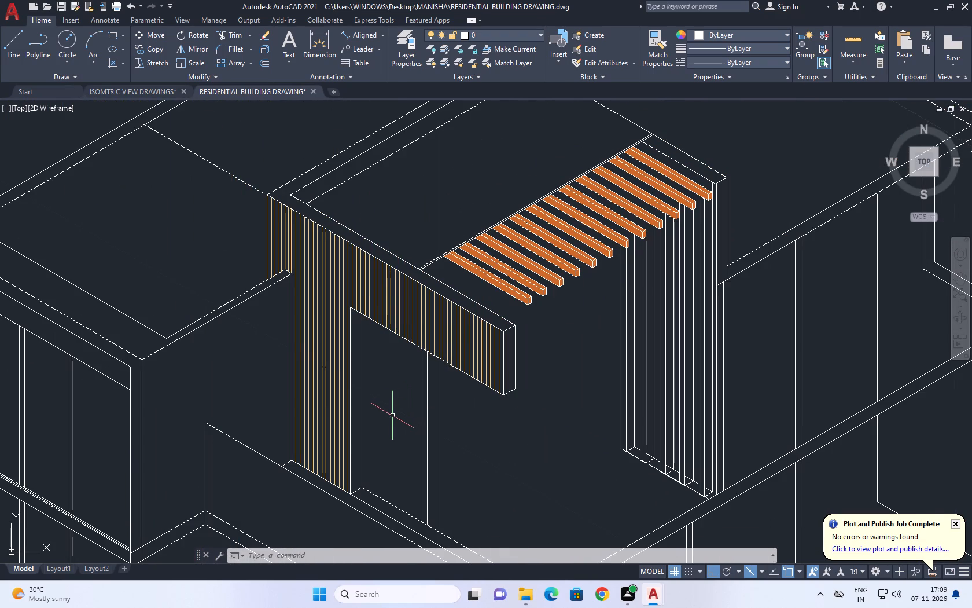
pyautogui.scroll(1, 299, 447)
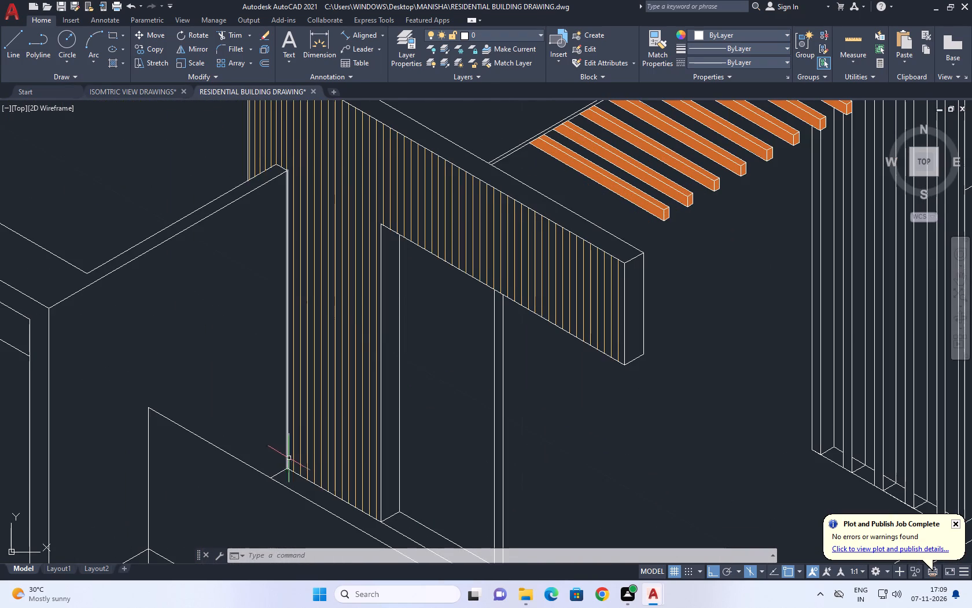
pyautogui.moveTo(294, 459); pyautogui.dragTo(400, 463, button='middle')
pyautogui.scroll(-1, 483, 427)
pyautogui.moveTo(490, 387); pyautogui.dragTo(517, 268, button='middle')
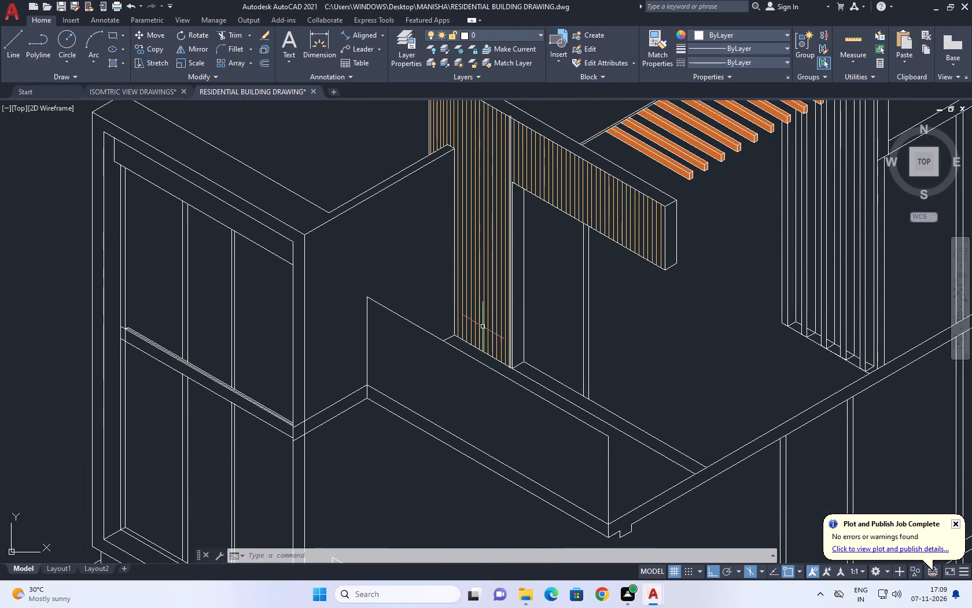
pyautogui.moveTo(518, 312); pyautogui.dragTo(521, 348, button='middle')
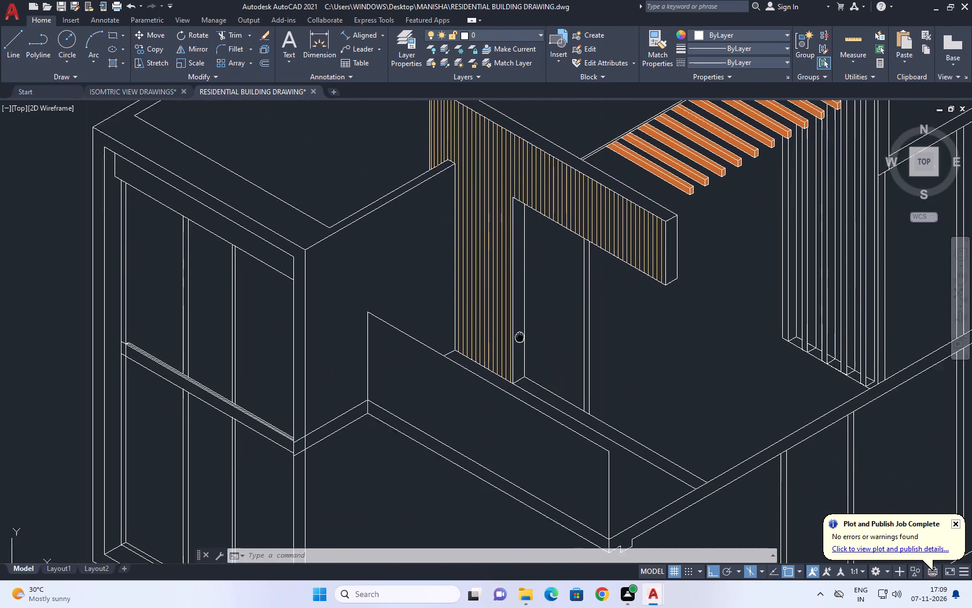
pyautogui.moveTo(521, 348); pyautogui.dragTo(522, 471, button='middle')
# Define a block named LINES from all the 254,204,102 vertical lines on the projecting parapet, the wall below and above the lower roof.
pyautogui.scroll(3, 656, 417)
pyautogui.click(689, 361)
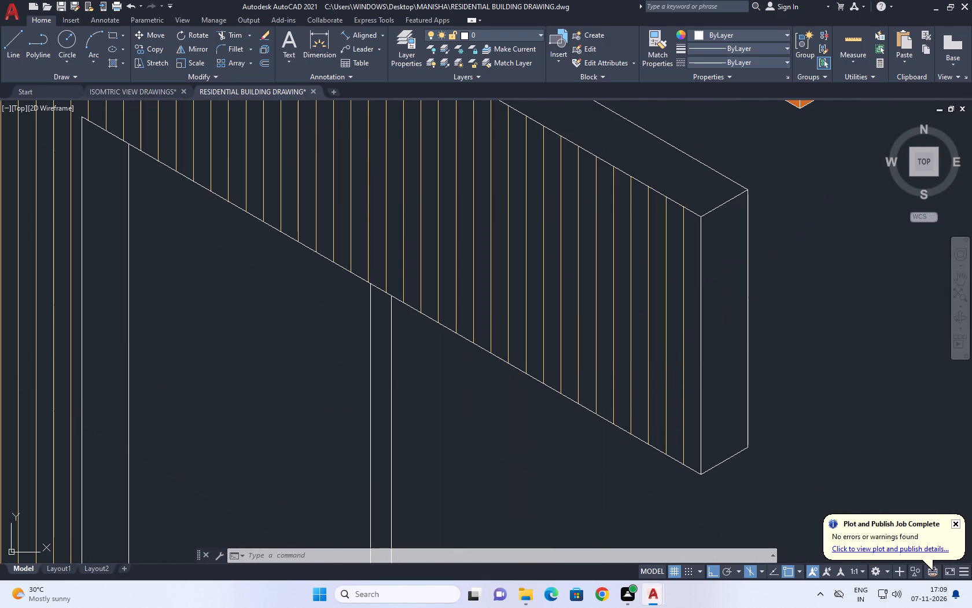
pyautogui.click(580, 270)
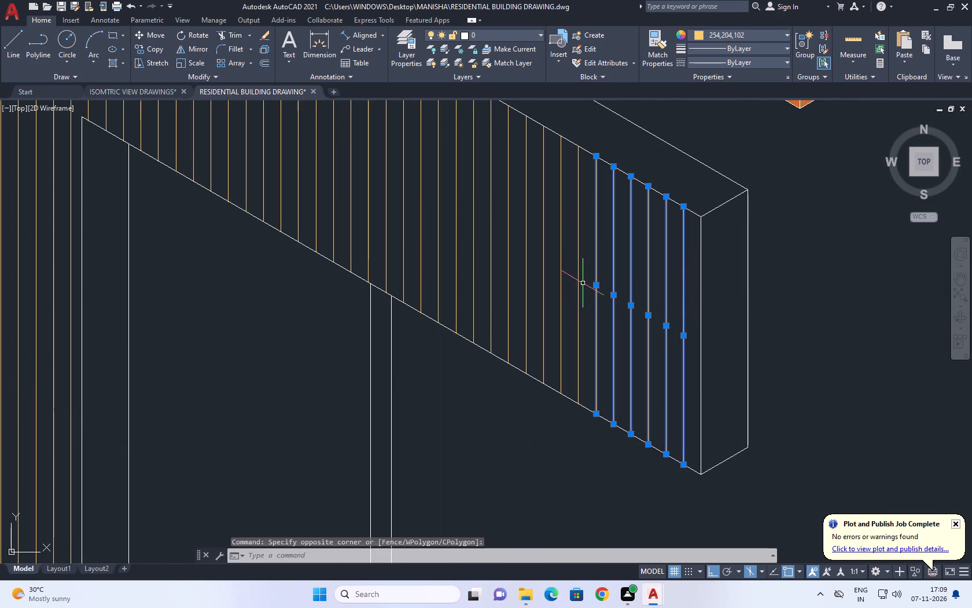
pyautogui.click(583, 283)
pyautogui.click(509, 236)
pyautogui.click(516, 248)
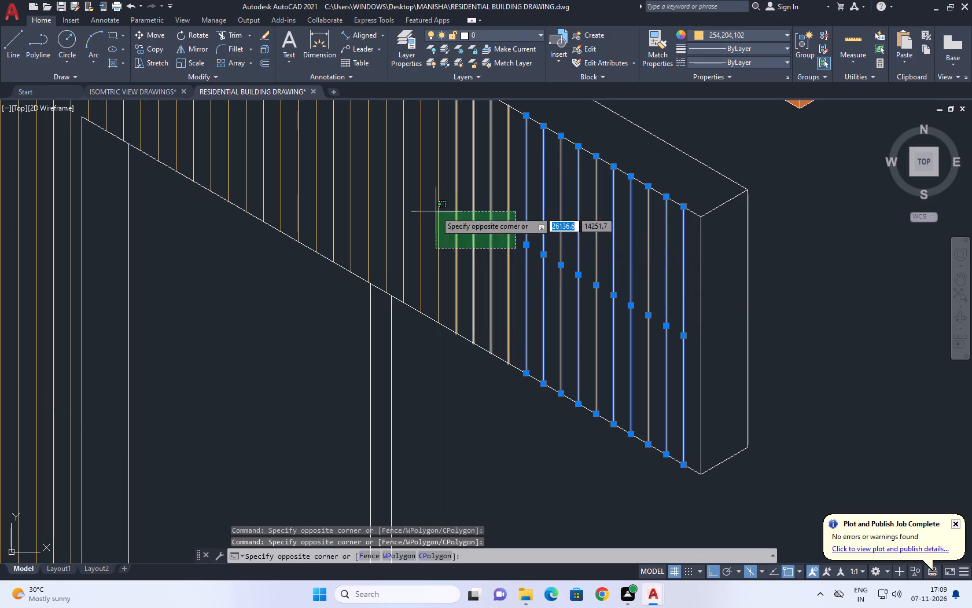
pyautogui.click(435, 211)
pyautogui.moveTo(303, 221); pyautogui.dragTo(450, 357, button='middle')
pyautogui.scroll(1, 569, 383)
pyautogui.click(575, 367)
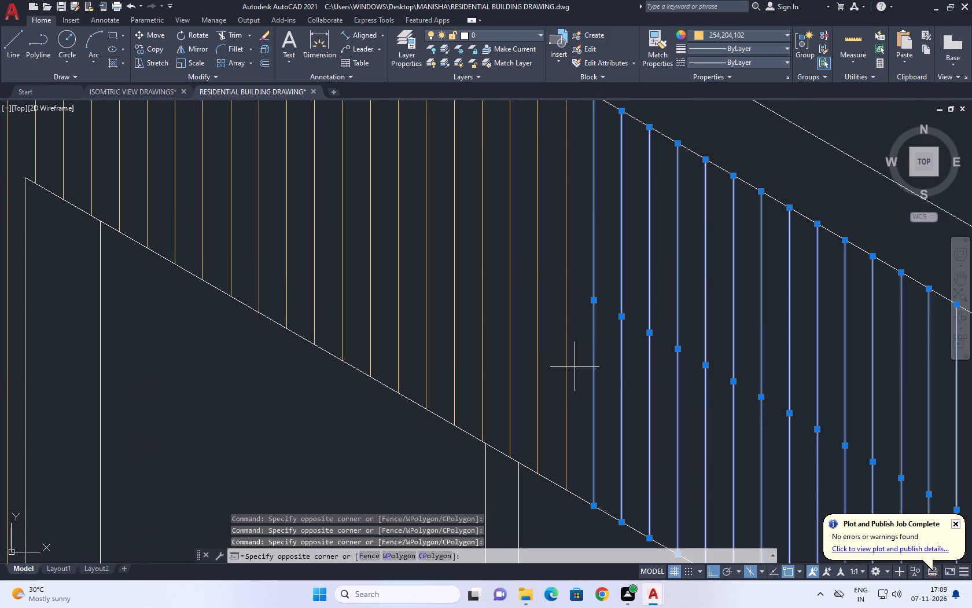
pyautogui.click(471, 276)
pyautogui.click(472, 279)
pyautogui.click(326, 219)
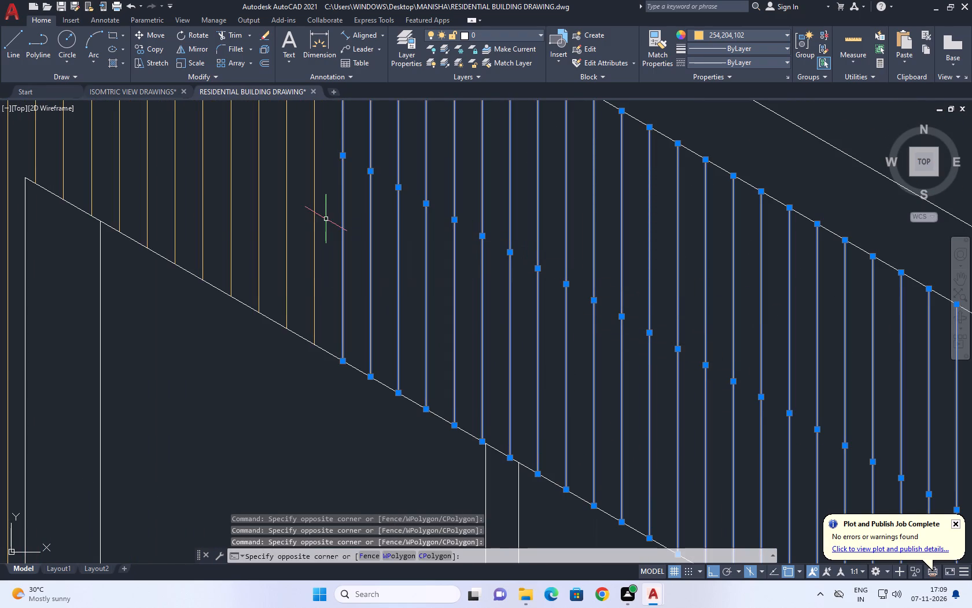
pyautogui.moveTo(322, 219); pyautogui.dragTo(484, 393, button='middle')
pyautogui.click(484, 394)
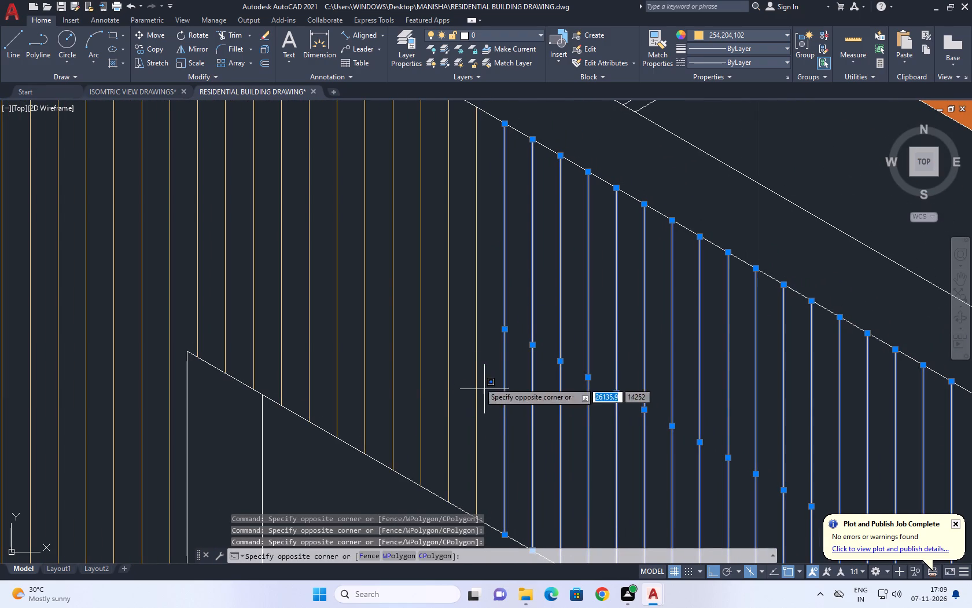
pyautogui.click(385, 294)
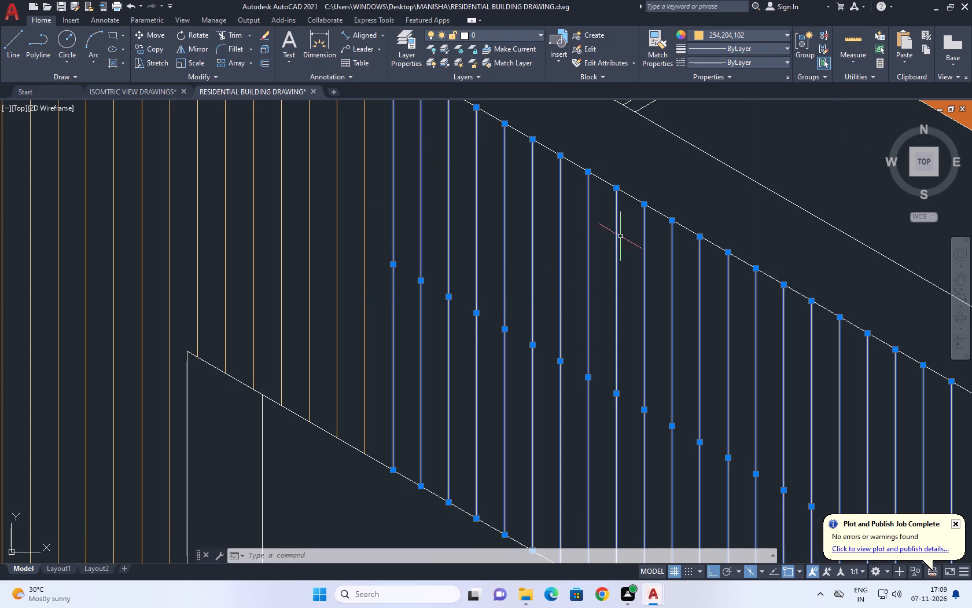
pyautogui.click(387, 267)
pyautogui.click(312, 252)
pyautogui.moveTo(316, 256); pyautogui.dragTo(332, 261, button='middle')
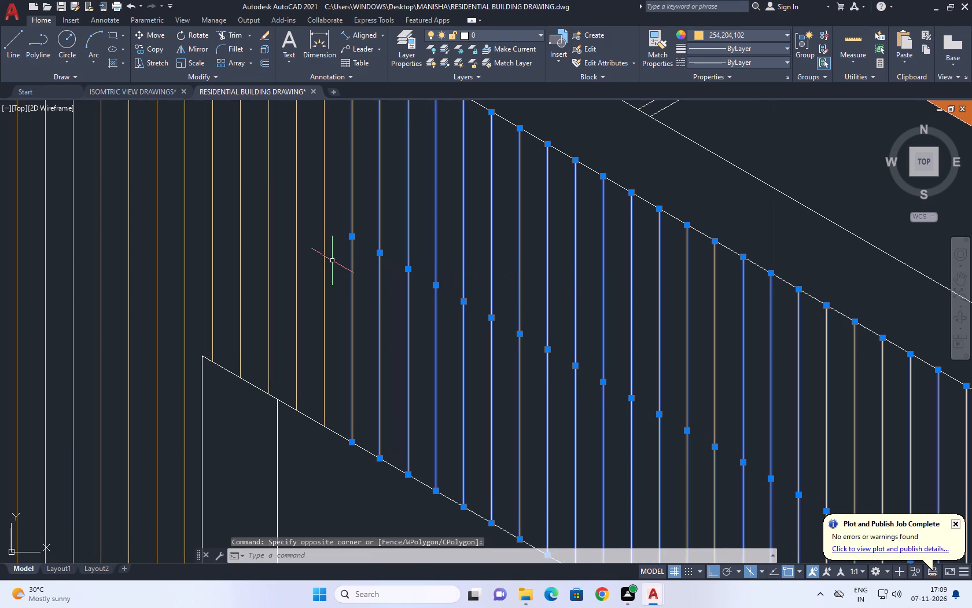
pyautogui.moveTo(256, 212); pyautogui.dragTo(501, 265, button='middle')
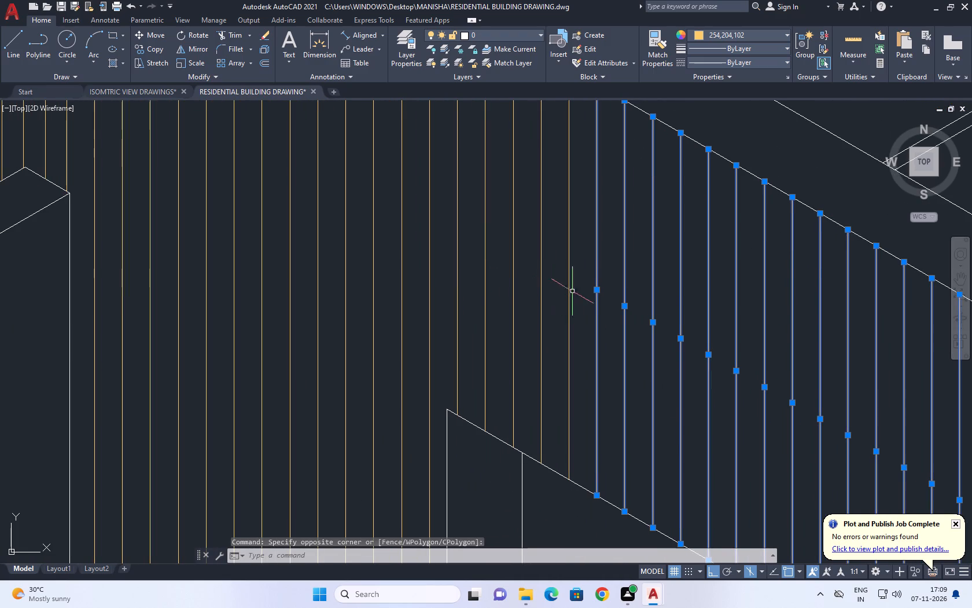
pyautogui.moveTo(580, 296); pyautogui.dragTo(574, 292)
pyautogui.click(367, 207)
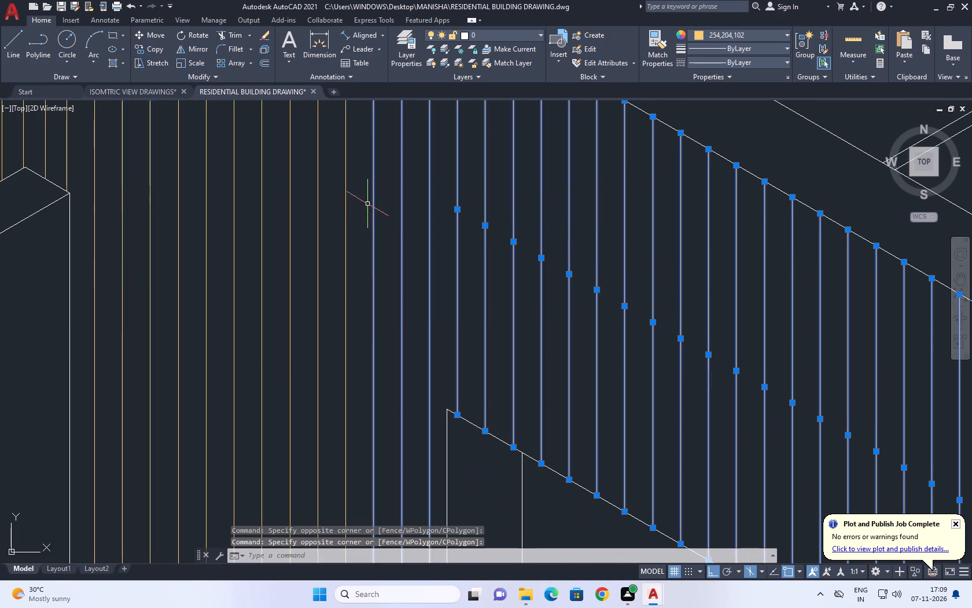
pyautogui.moveTo(389, 316); pyautogui.dragTo(494, 317, button='middle')
pyautogui.click(462, 279)
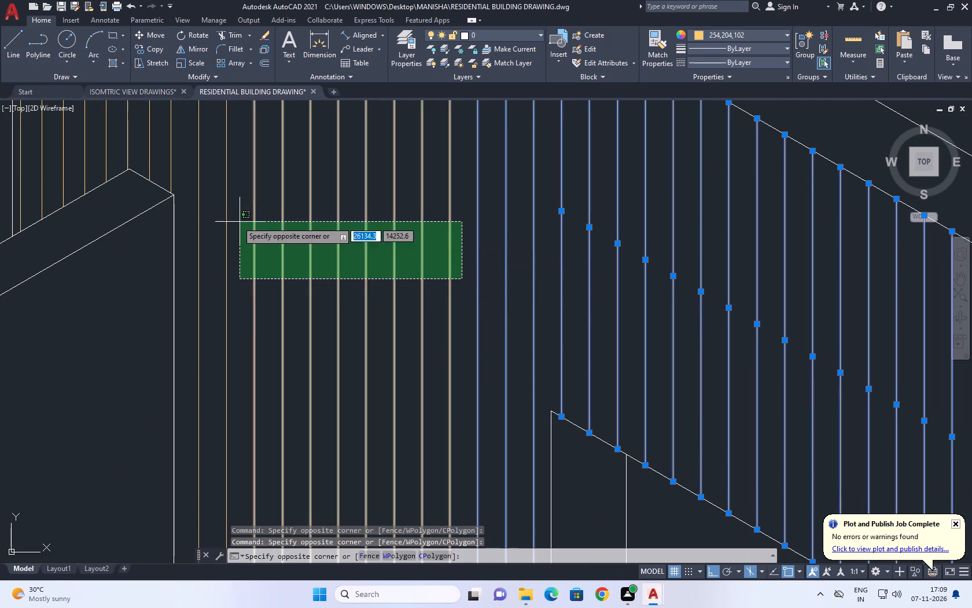
pyautogui.moveTo(213, 218); pyautogui.dragTo(410, 277, button='middle')
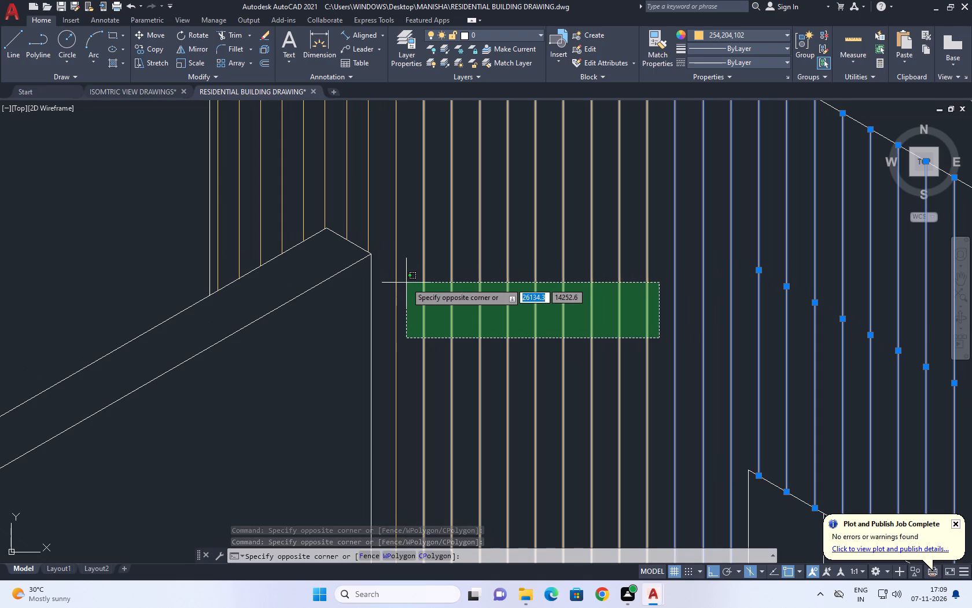
pyautogui.click(390, 293)
pyautogui.moveTo(425, 203); pyautogui.dragTo(612, 354, button='middle')
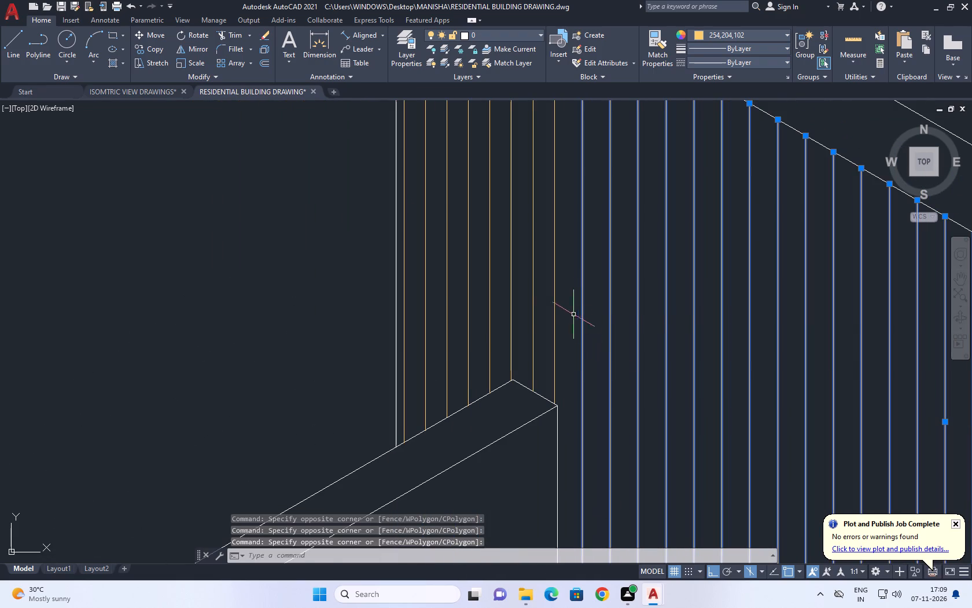
pyautogui.click(567, 294)
pyautogui.click(417, 309)
pyautogui.scroll(1, 413, 309)
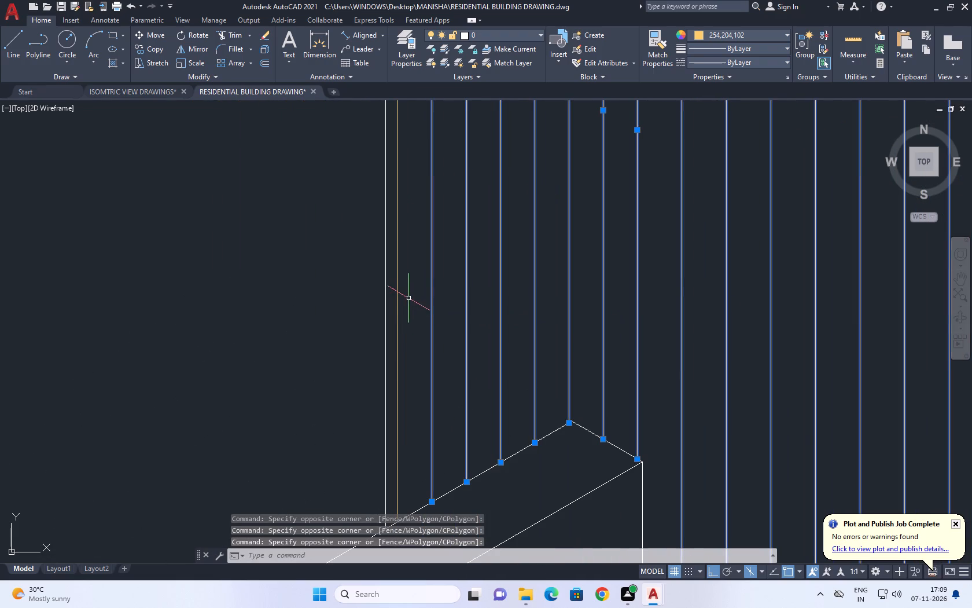
pyautogui.click(398, 294)
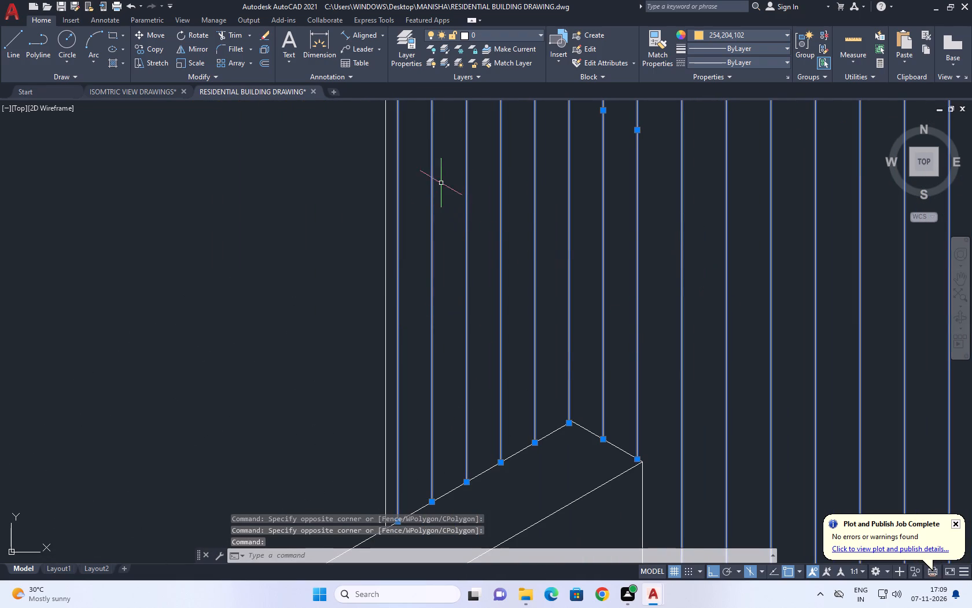
pyautogui.write('B')
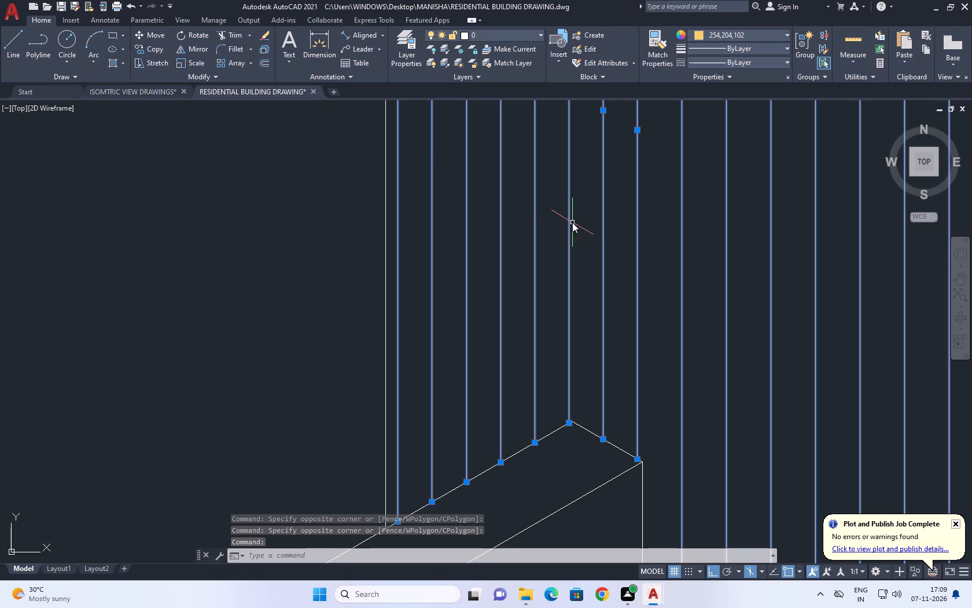
pyautogui.press('space')
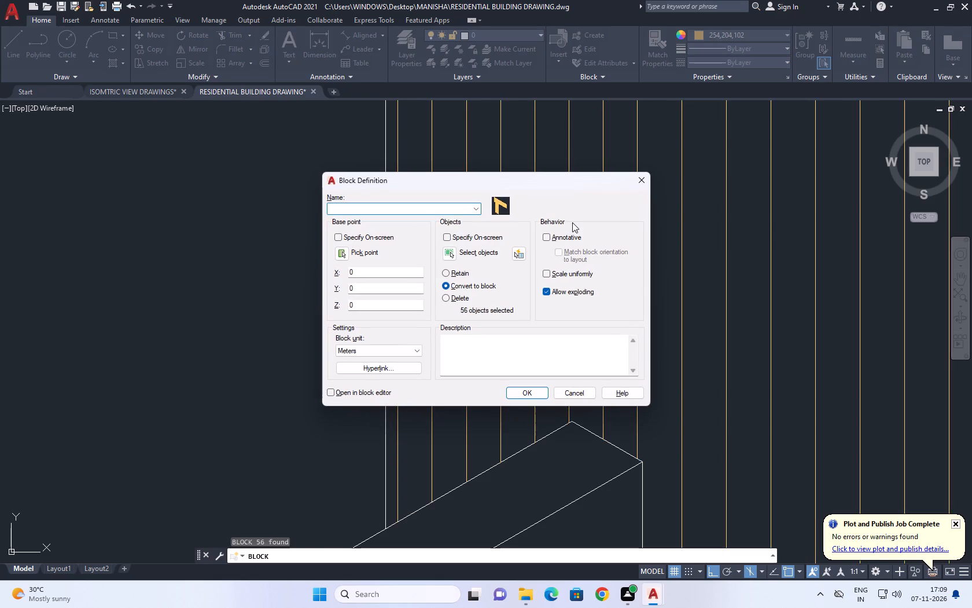
pyautogui.write('LIM')
pyautogui.press('BackSpace')
pyautogui.write('NE')
pyautogui.press('s')
pyautogui.press('Return')
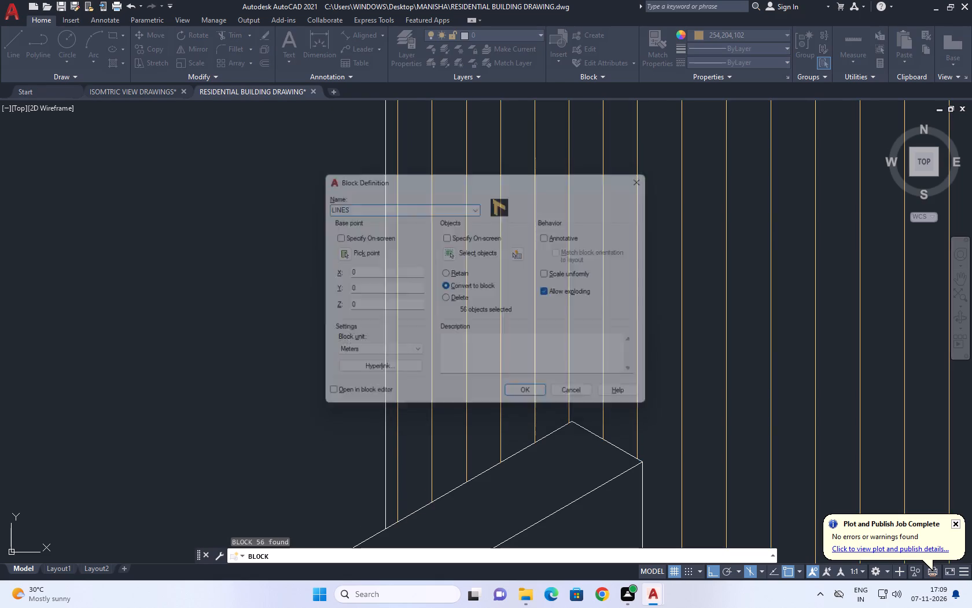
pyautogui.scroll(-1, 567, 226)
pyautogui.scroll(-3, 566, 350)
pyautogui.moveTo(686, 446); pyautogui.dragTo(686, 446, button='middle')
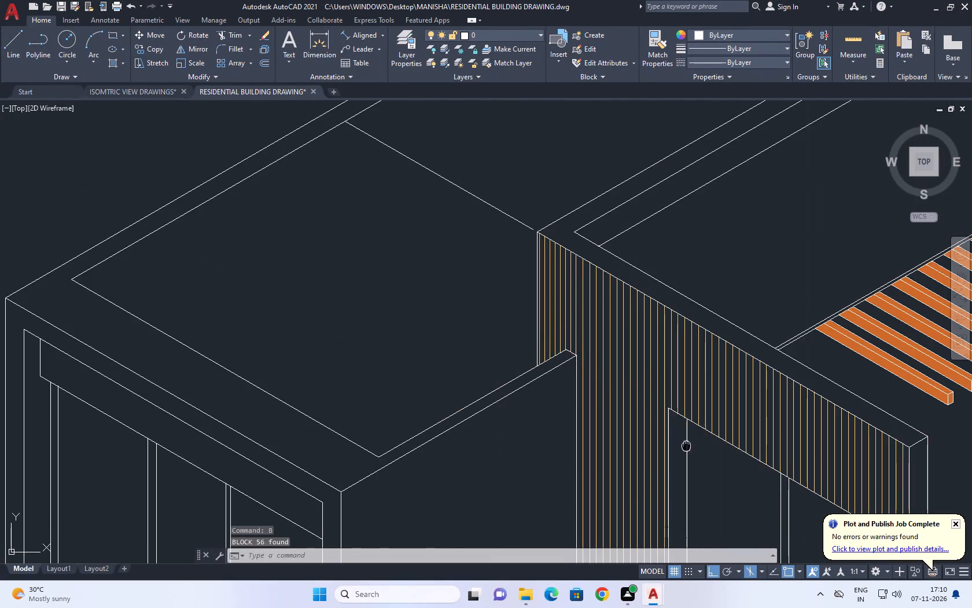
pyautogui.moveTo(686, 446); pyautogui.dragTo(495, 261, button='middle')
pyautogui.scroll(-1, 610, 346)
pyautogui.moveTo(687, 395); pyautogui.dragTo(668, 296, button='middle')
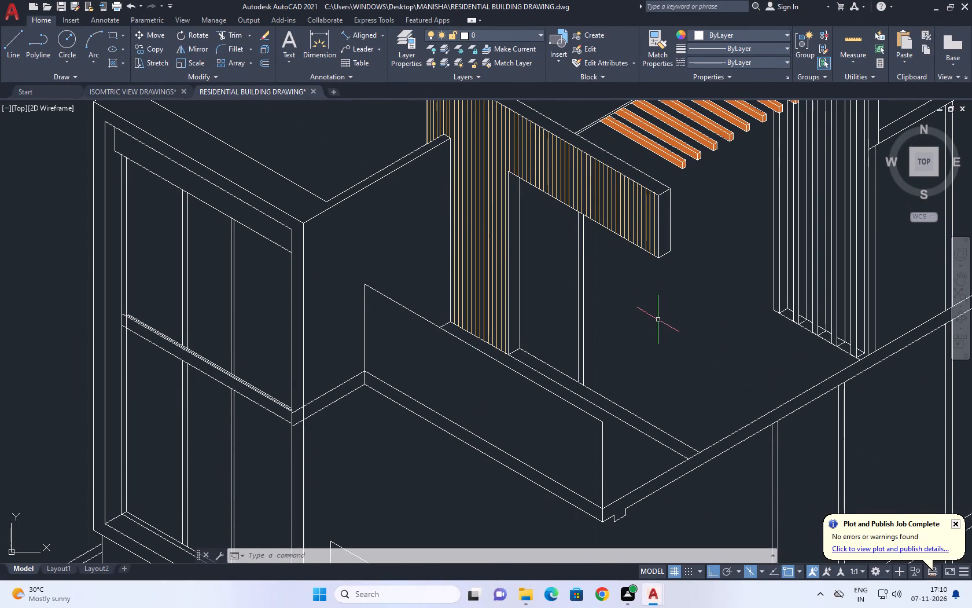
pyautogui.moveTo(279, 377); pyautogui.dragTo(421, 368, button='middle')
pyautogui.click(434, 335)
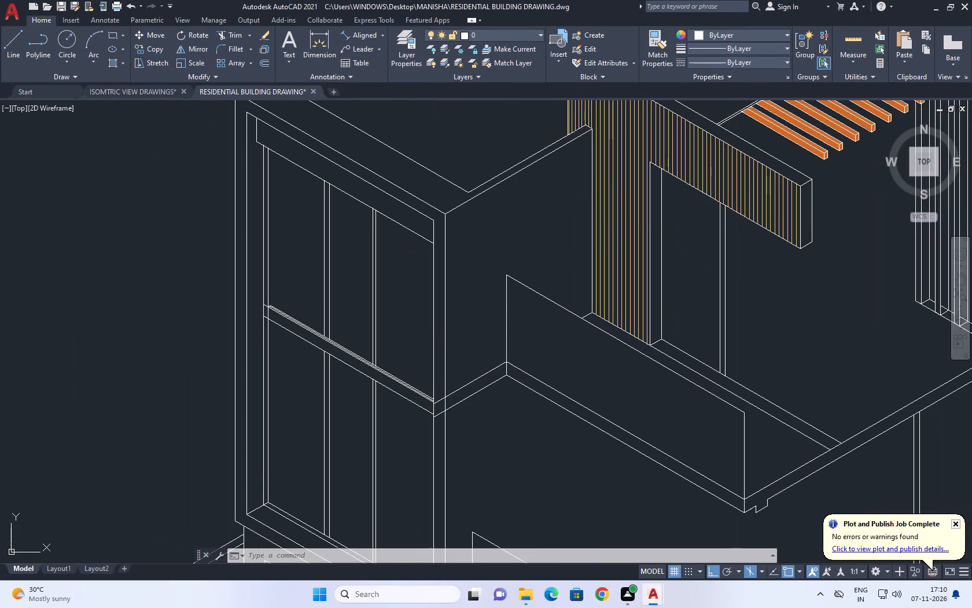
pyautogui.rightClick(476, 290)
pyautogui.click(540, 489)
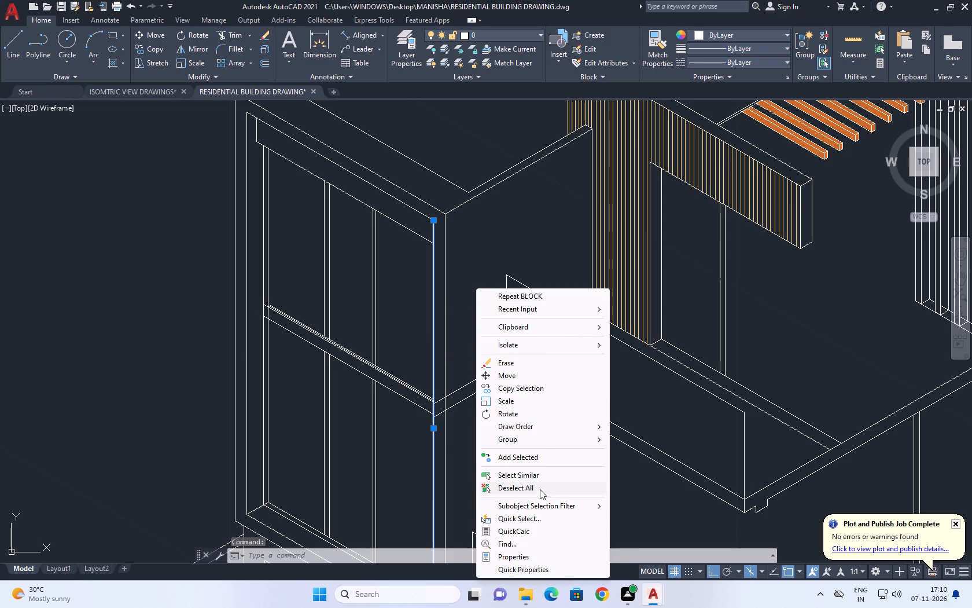
# Start copying the mullion's inner vertical line in the upper window, using its lower endpoint as the base point.
pyautogui.moveTo(363, 427); pyautogui.dragTo(461, 493, button='middle')
pyautogui.scroll(2, 477, 415)
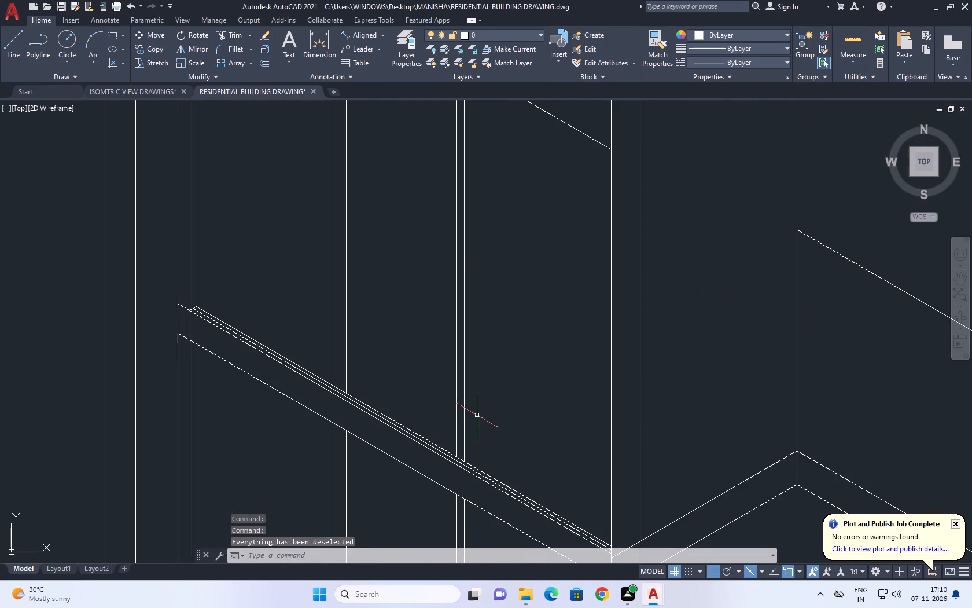
pyautogui.click(462, 422)
pyautogui.click(466, 423)
pyautogui.click(465, 418)
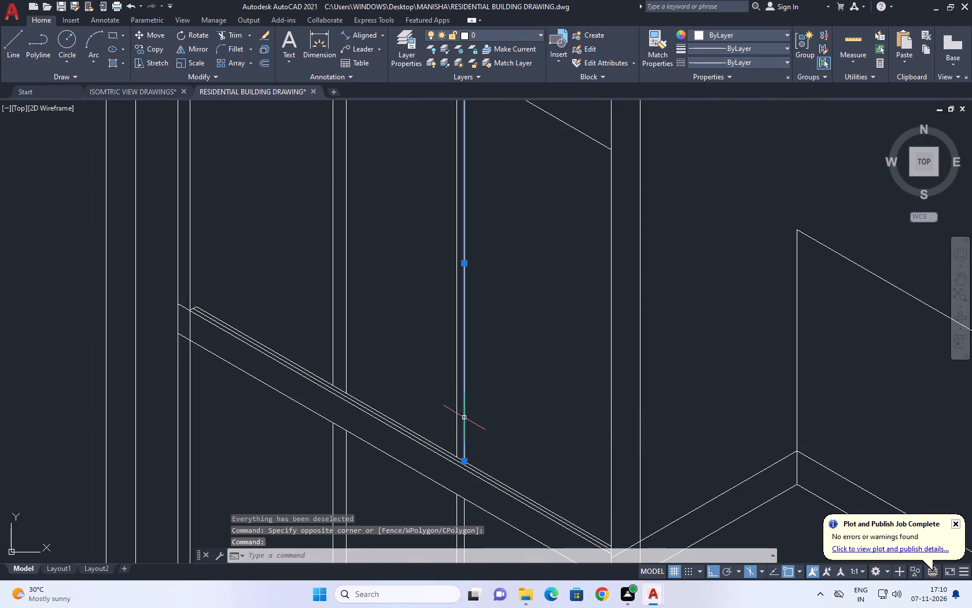
pyautogui.click(161, 49)
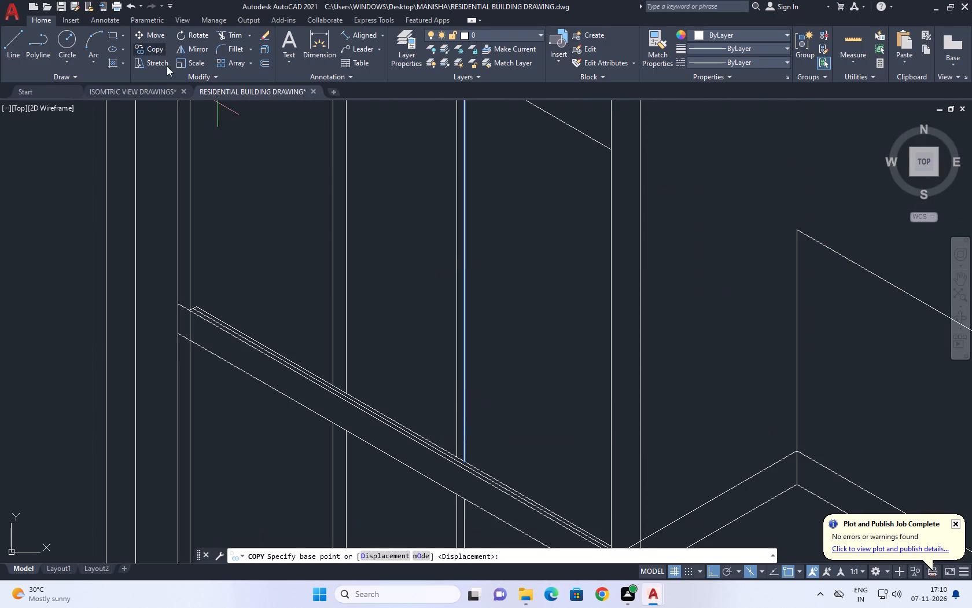
pyautogui.scroll(2, 465, 460)
pyautogui.click(463, 466)
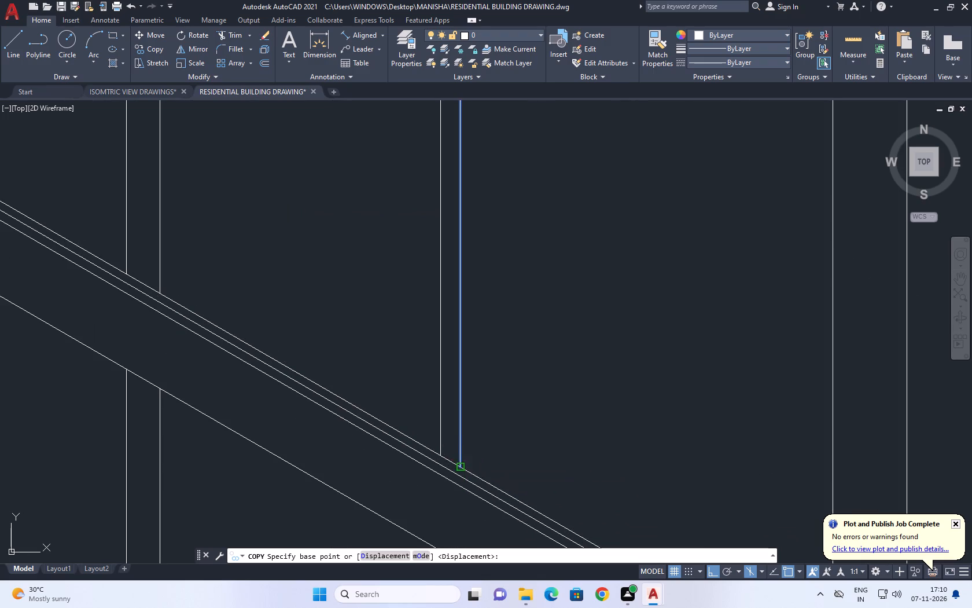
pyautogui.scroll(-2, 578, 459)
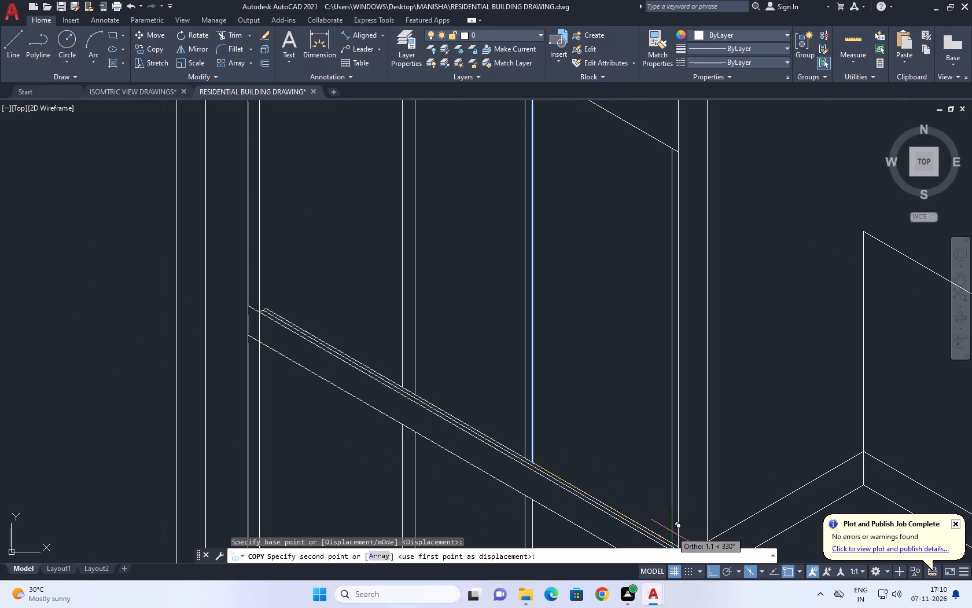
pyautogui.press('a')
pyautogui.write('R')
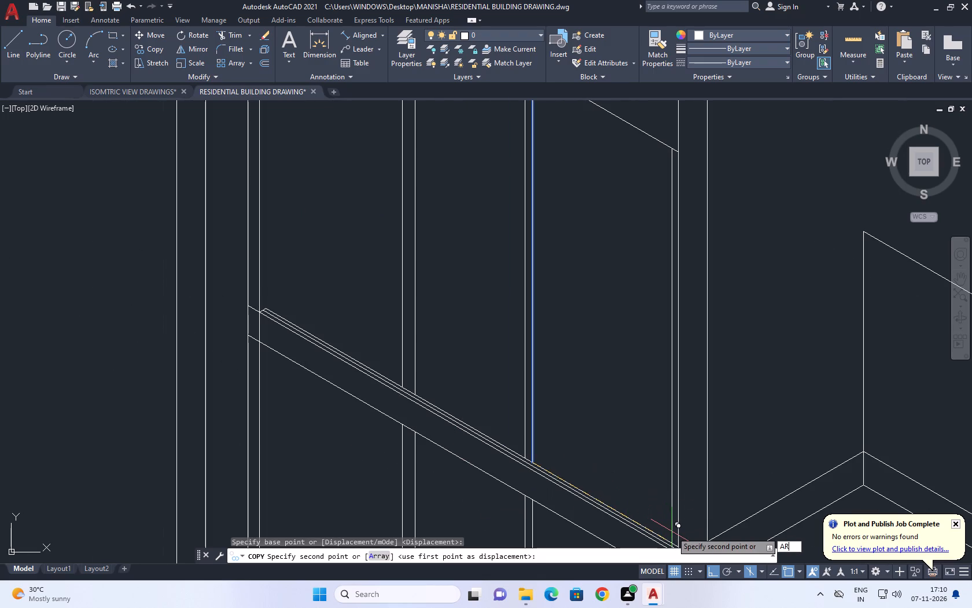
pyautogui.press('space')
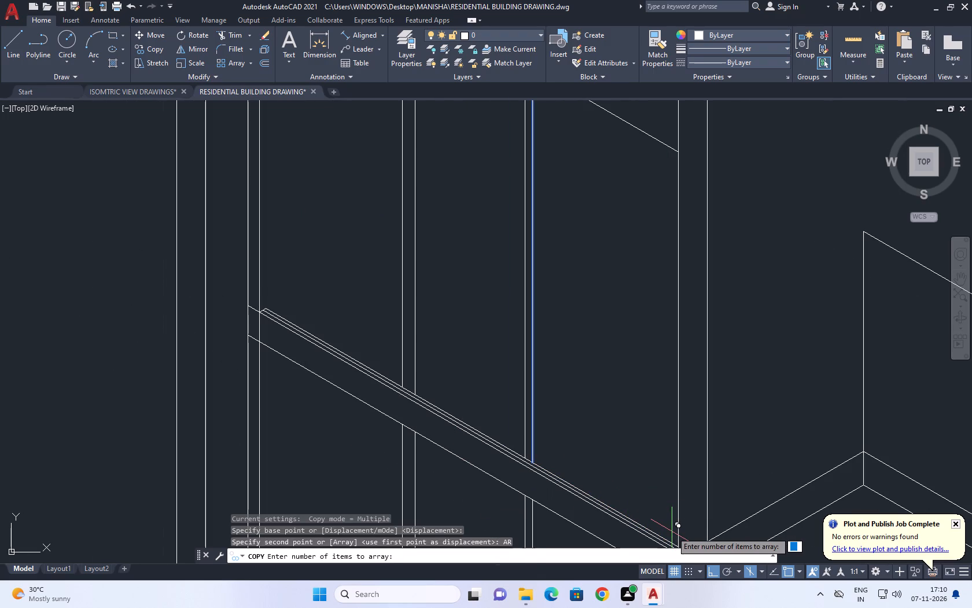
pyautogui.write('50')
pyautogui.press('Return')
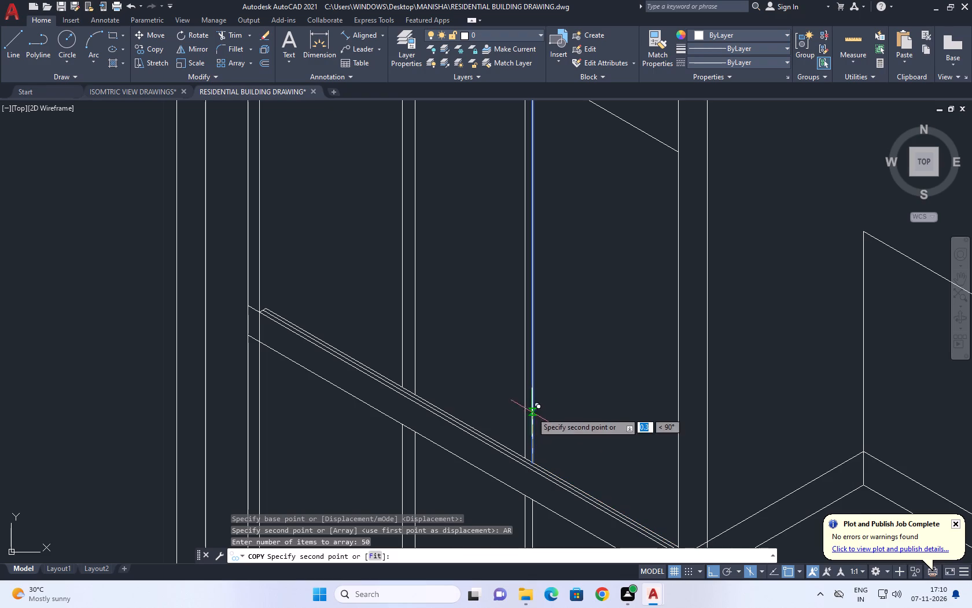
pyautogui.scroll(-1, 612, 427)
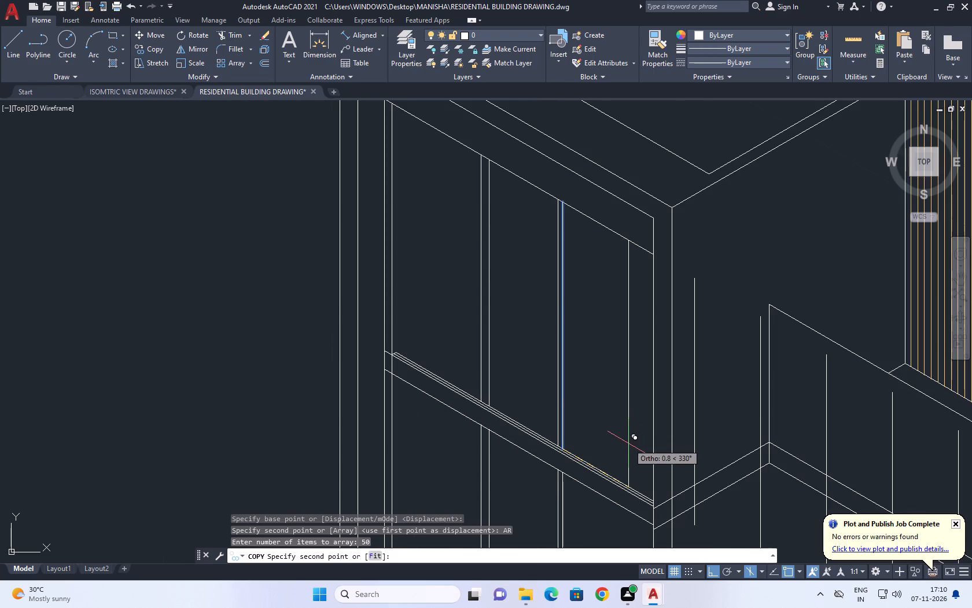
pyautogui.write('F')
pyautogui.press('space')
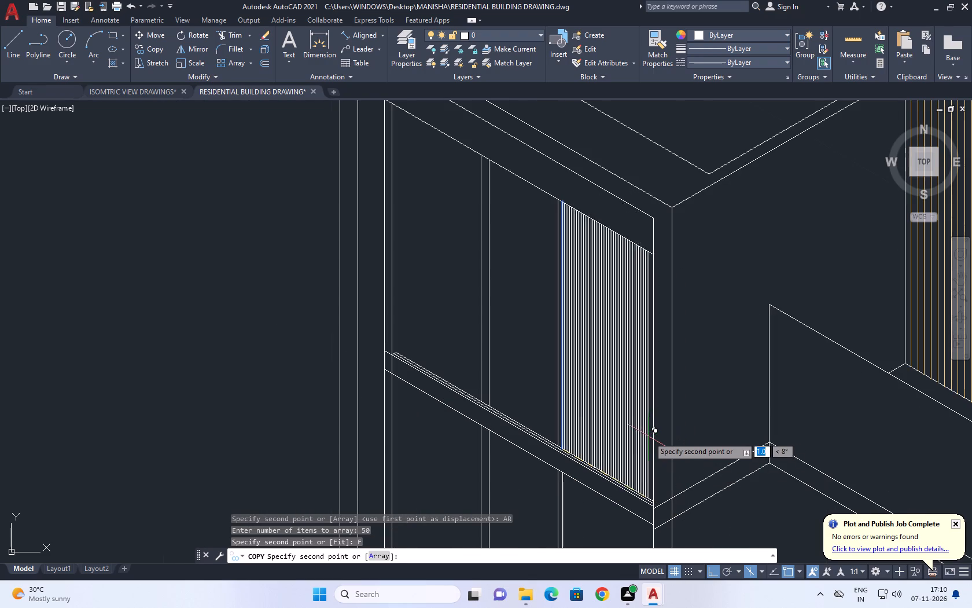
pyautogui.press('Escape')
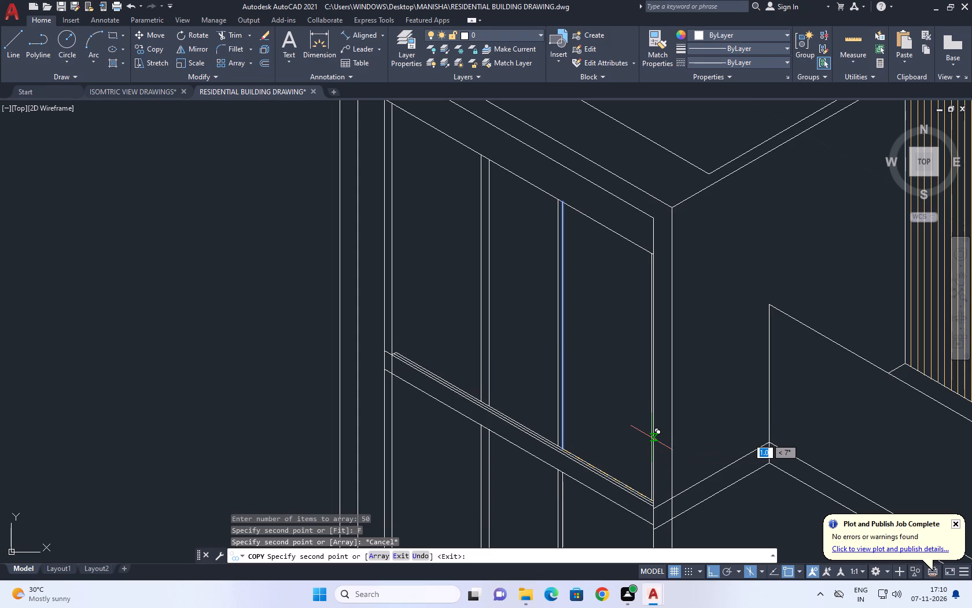
# Array the copied mullion line as 15 fitted items spanning about 1.6 units at 330° across the upper window's corner pane.
pyautogui.write('AR')
pyautogui.press('space')
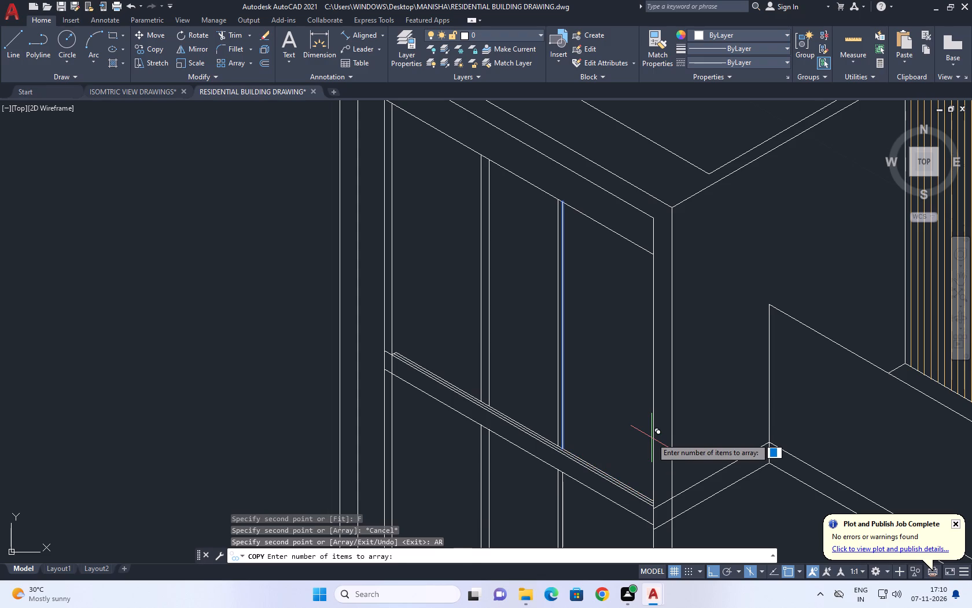
pyautogui.write('15')
pyautogui.press('Return')
pyautogui.write('F')
pyautogui.press('space')
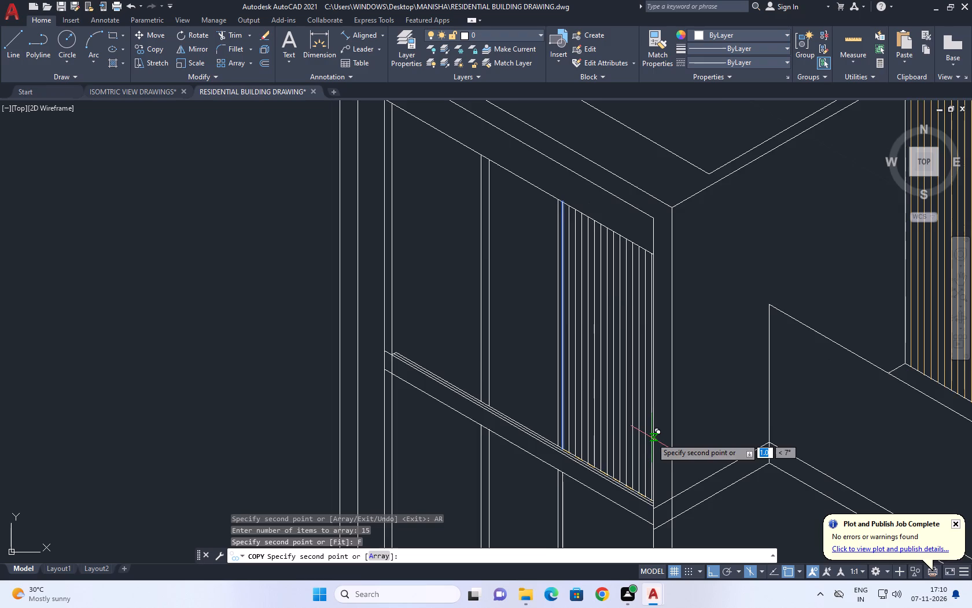
pyautogui.scroll(-1, 651, 438)
pyautogui.scroll(2, 643, 477)
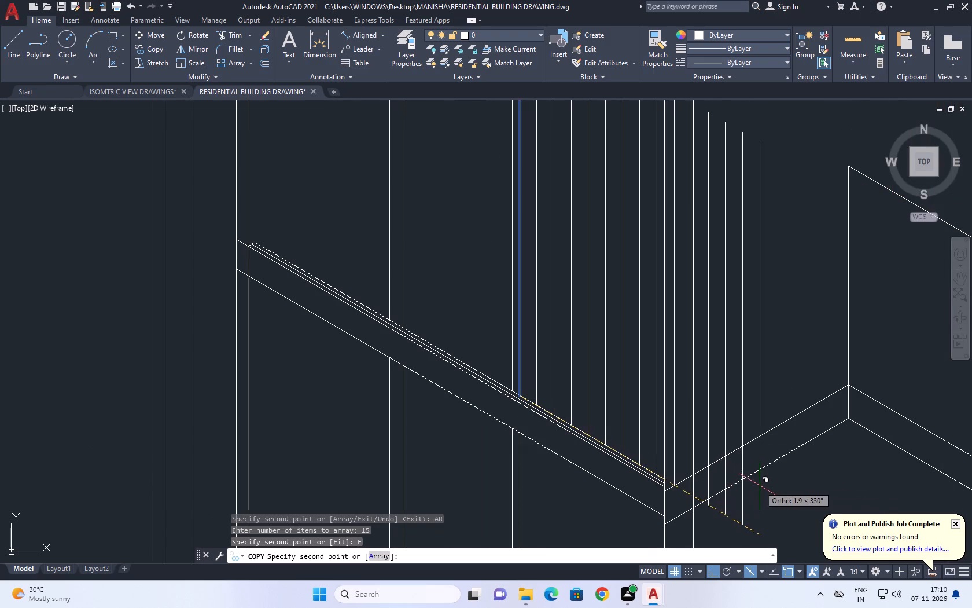
pyautogui.moveTo(782, 481); pyautogui.dragTo(753, 475, button='middle')
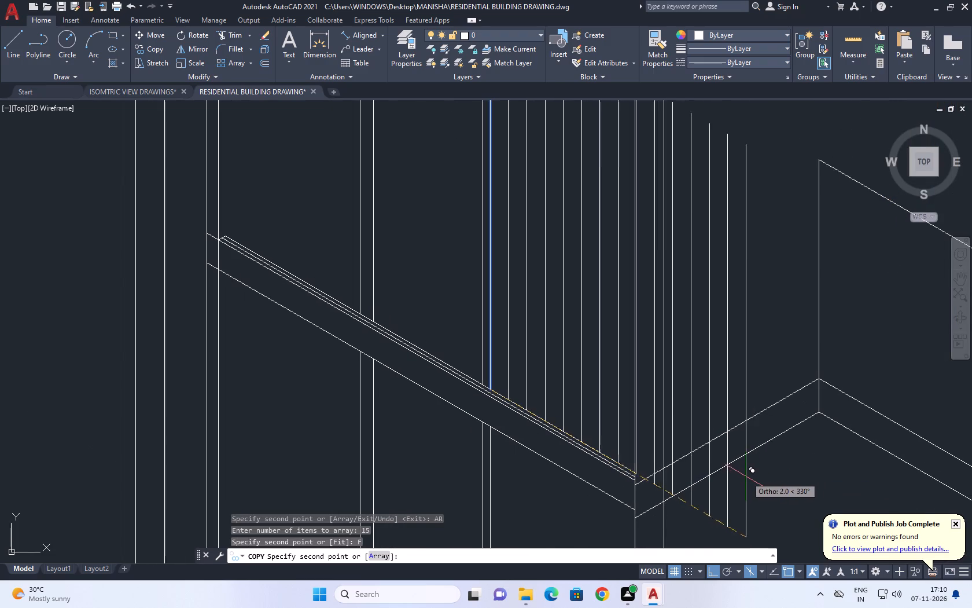
pyautogui.scroll(-2, 744, 477)
pyautogui.scroll(2, 736, 476)
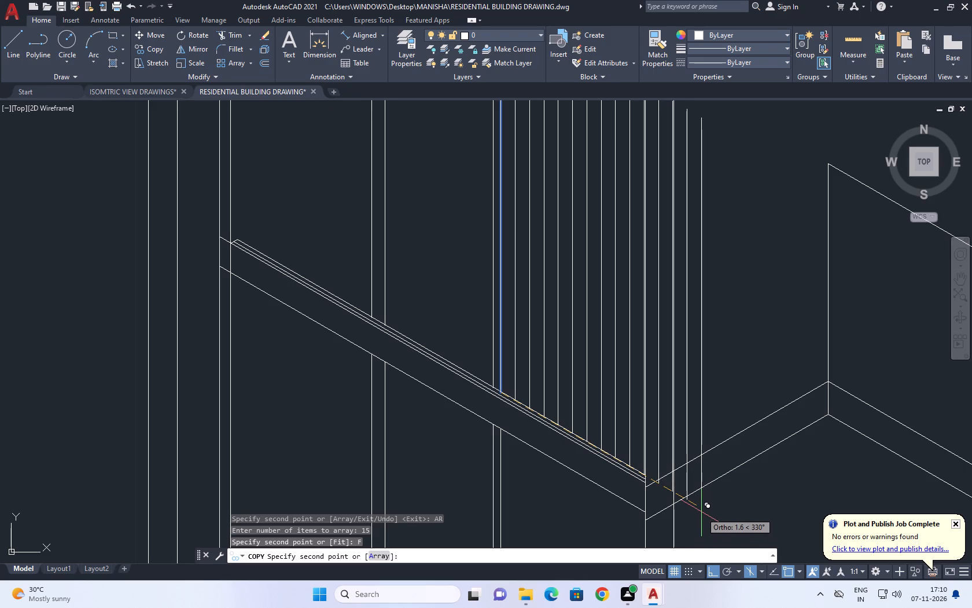
pyautogui.click(701, 512)
pyautogui.rightClick(707, 380)
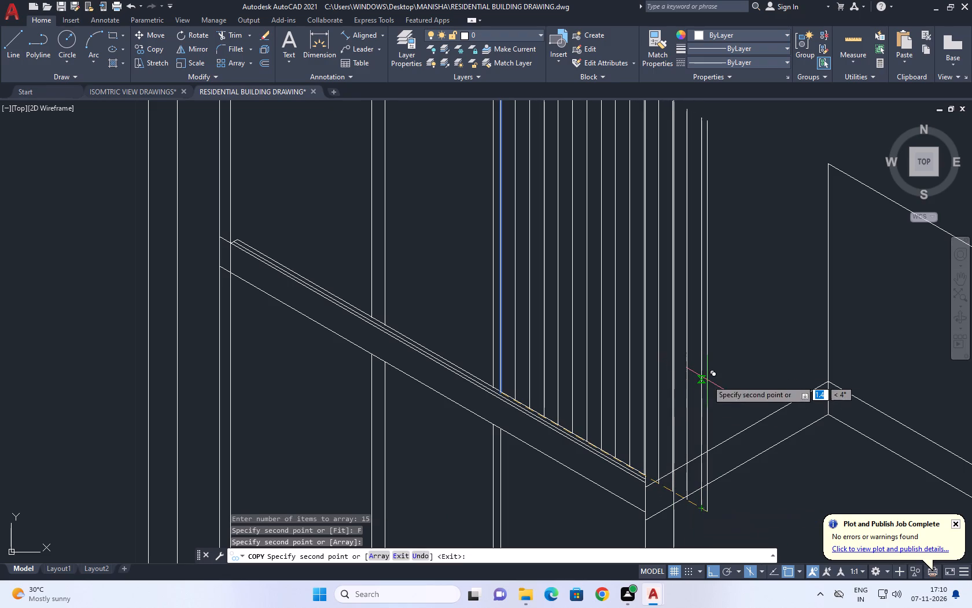
pyautogui.click(737, 394)
pyautogui.moveTo(746, 401); pyautogui.dragTo(704, 397, button='middle')
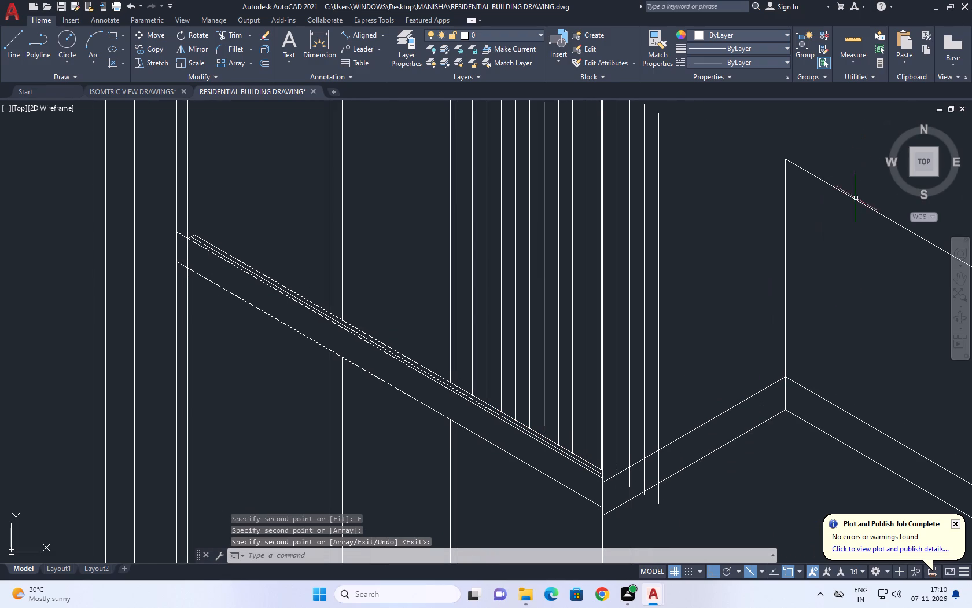
# Erase the four arrayed lines that overshoot the upper window's corner edge onto the adjoining wall.
pyautogui.scroll(1, 601, 435)
pyautogui.scroll(2, 698, 409)
pyautogui.click(716, 347)
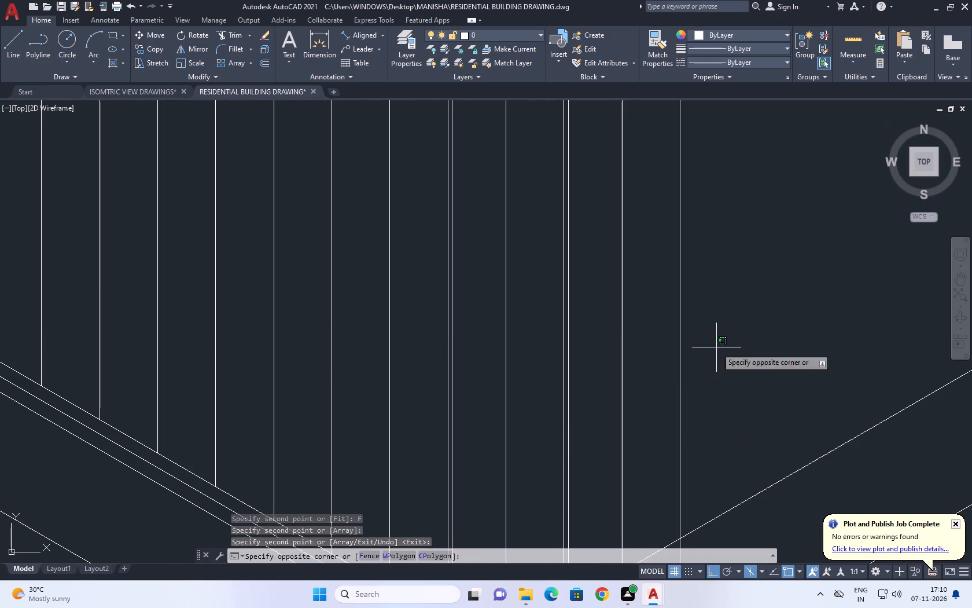
pyautogui.click(597, 387)
pyautogui.scroll(-3, 629, 346)
pyautogui.scroll(3, 609, 424)
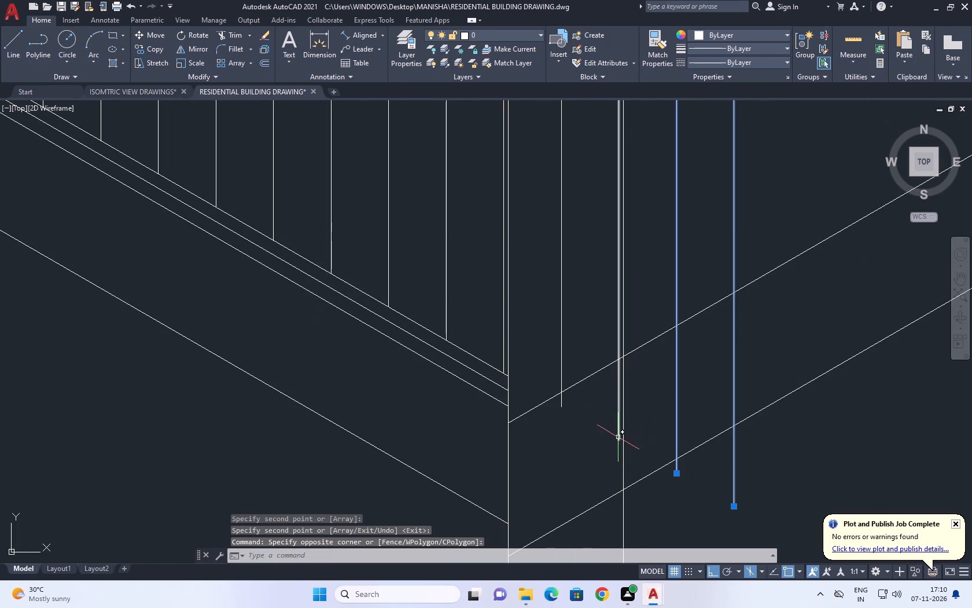
pyautogui.click(618, 437)
pyautogui.rightClick(580, 304)
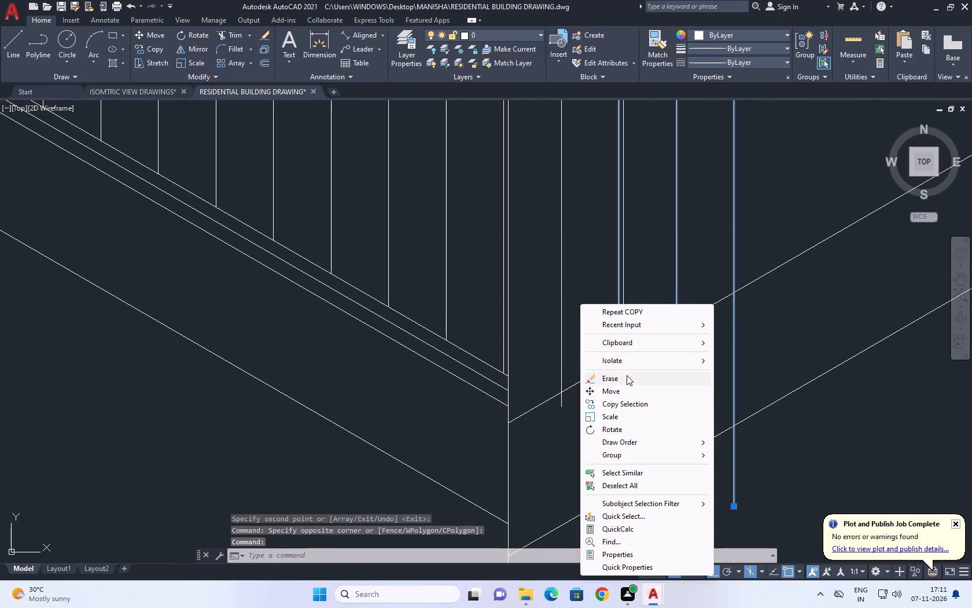
pyautogui.click(627, 378)
pyautogui.scroll(-1, 564, 350)
pyautogui.moveTo(553, 302); pyautogui.dragTo(577, 370, button='middle')
pyautogui.click(590, 368)
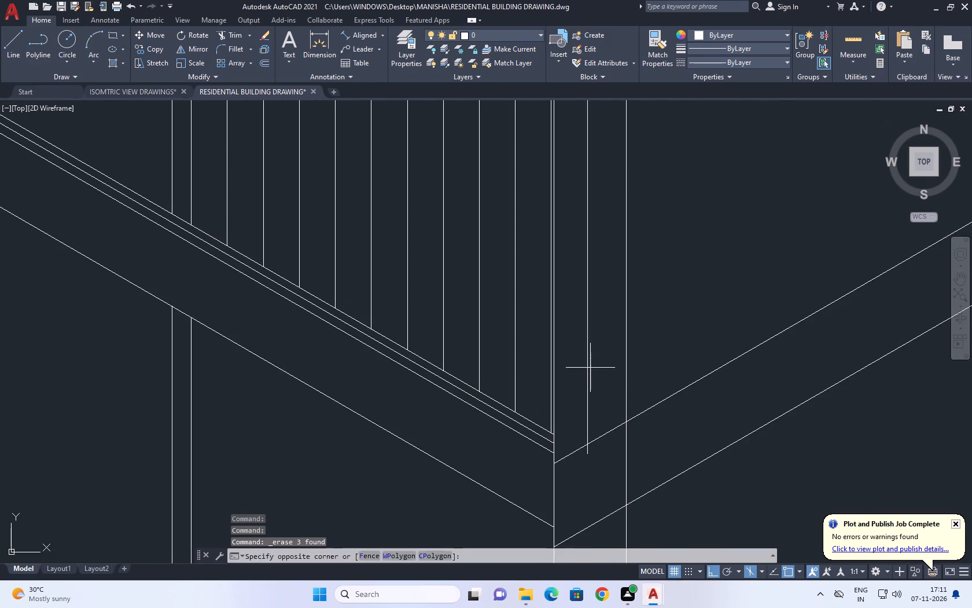
pyautogui.click(569, 331)
pyautogui.rightClick(579, 322)
pyautogui.click(627, 106)
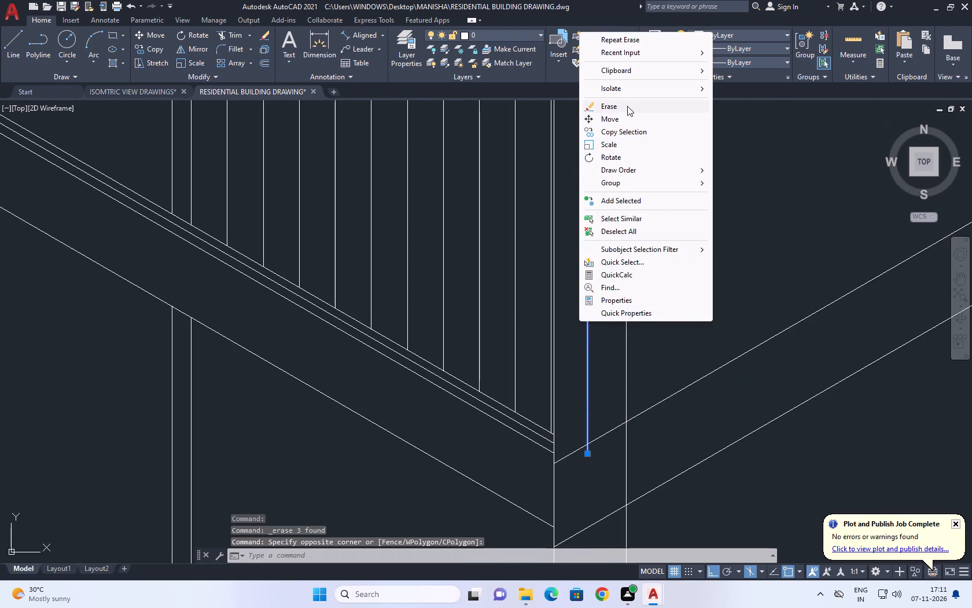
# Erase the arrayed line lying almost against the corner-side edge of the upper window.
pyautogui.moveTo(626, 389); pyautogui.dragTo(631, 397, button='middle')
pyautogui.scroll(3, 537, 431)
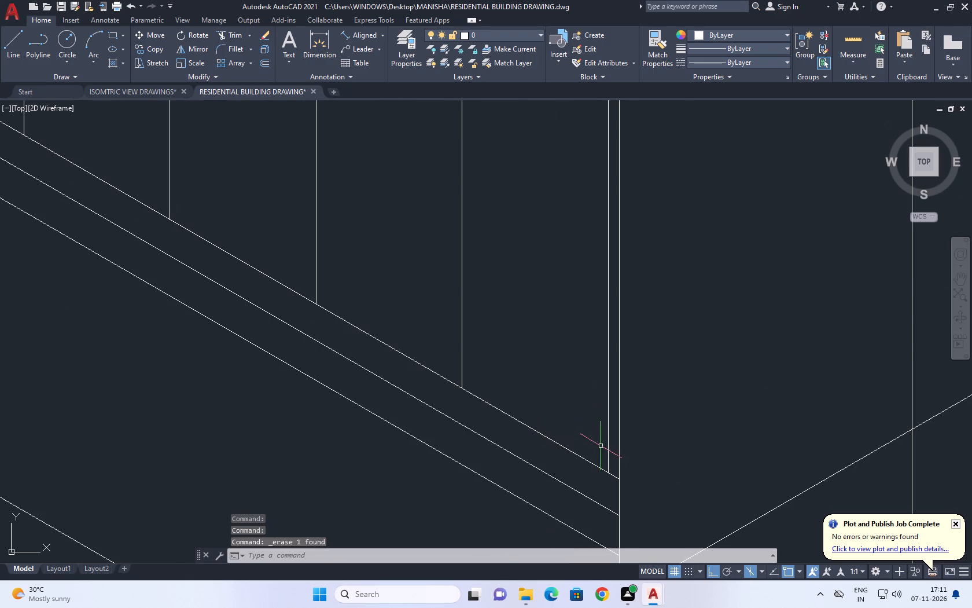
pyautogui.click(606, 444)
pyautogui.click(607, 419)
pyautogui.click(611, 434)
pyautogui.rightClick(583, 400)
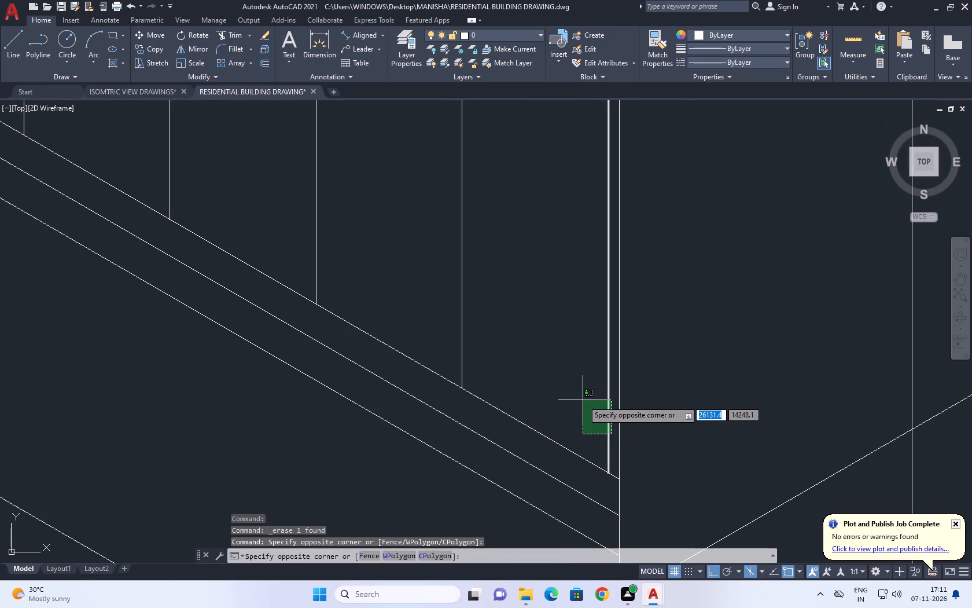
pyautogui.click(537, 323)
pyautogui.rightClick(553, 382)
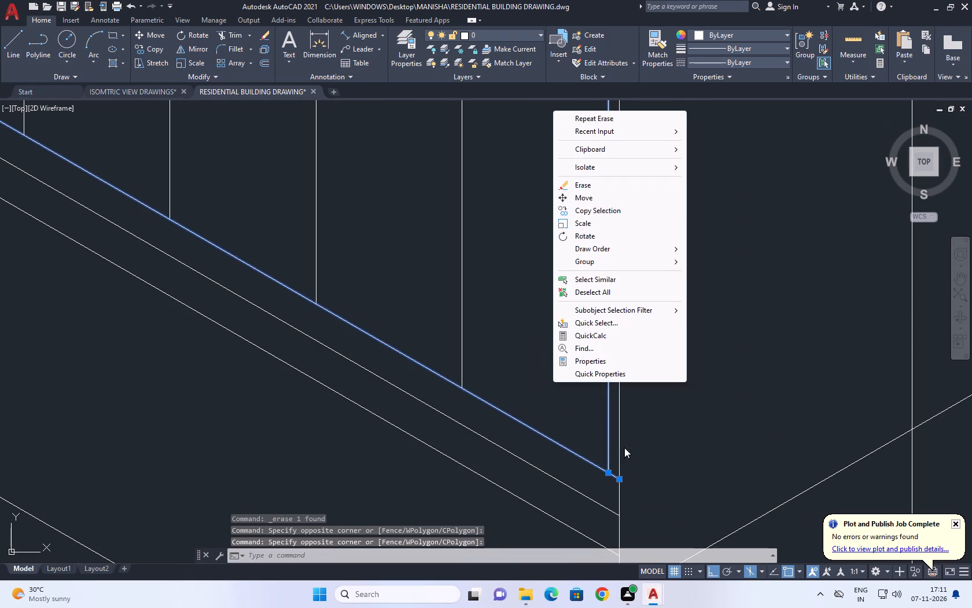
pyautogui.click(611, 287)
pyautogui.click(609, 408)
pyautogui.rightClick(580, 351)
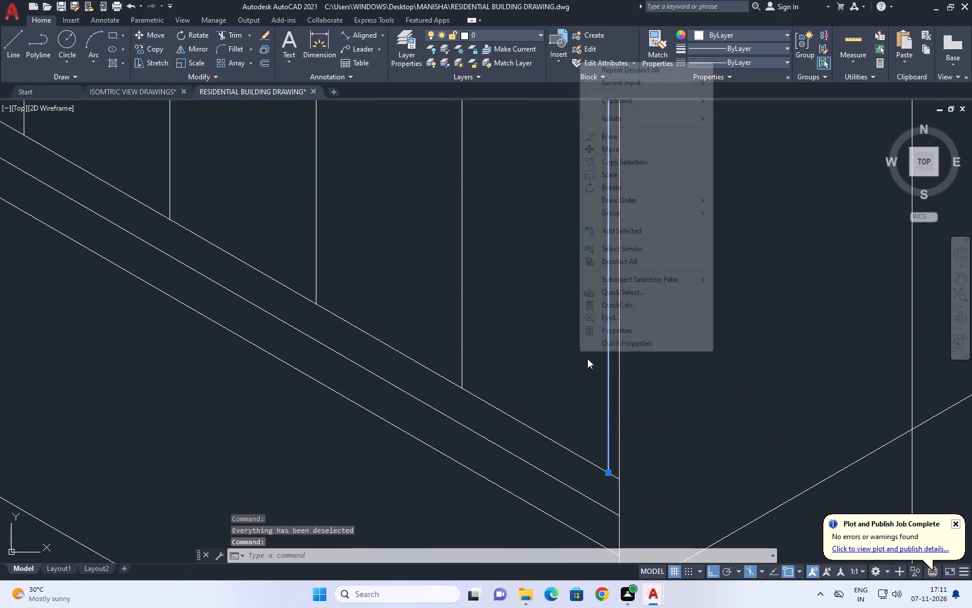
pyautogui.click(615, 135)
# Erase the original mullion line that the array was copied from, beside the first arrayed line in the upper window.
pyautogui.scroll(-5, 620, 366)
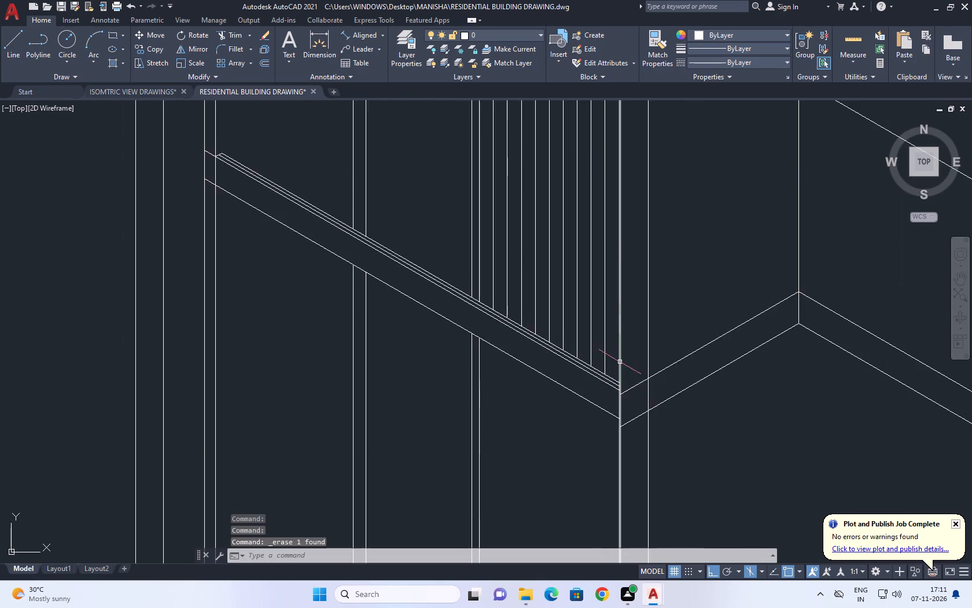
pyautogui.moveTo(609, 236); pyautogui.dragTo(691, 464, button='middle')
pyautogui.scroll(-1, 688, 463)
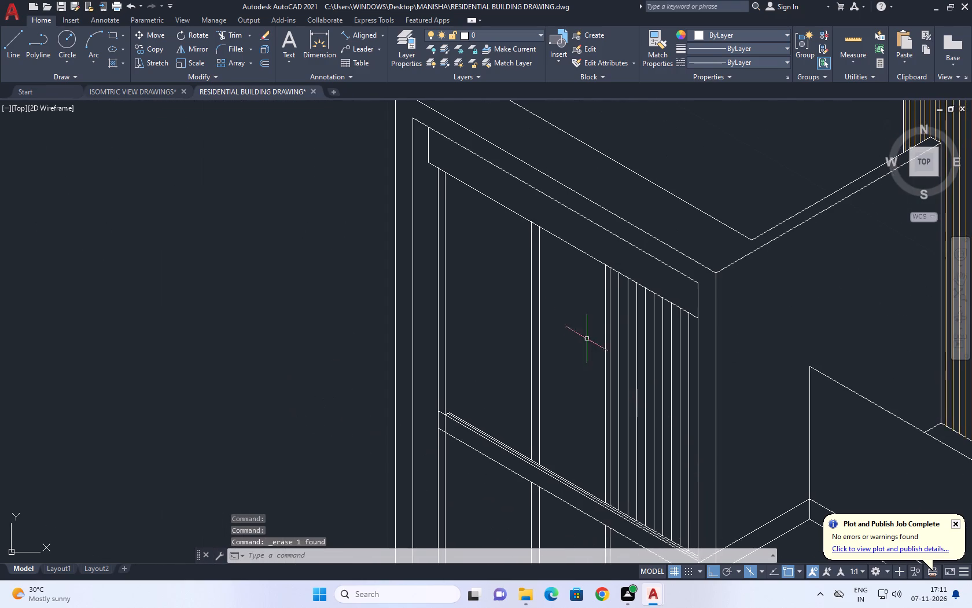
pyautogui.scroll(2, 625, 287)
pyautogui.click(585, 257)
pyautogui.rightClick(603, 208)
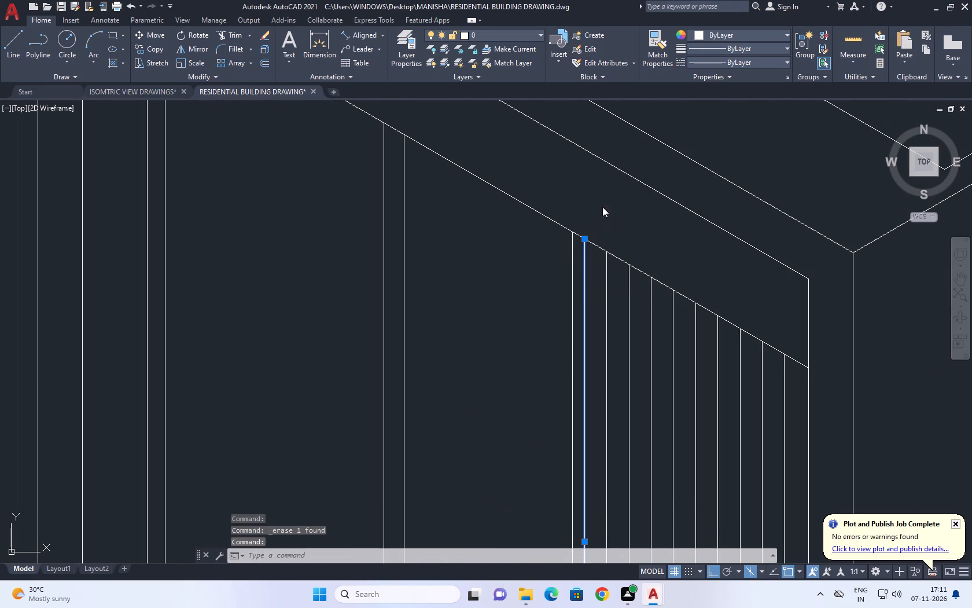
pyautogui.click(631, 277)
pyautogui.scroll(-3, 612, 276)
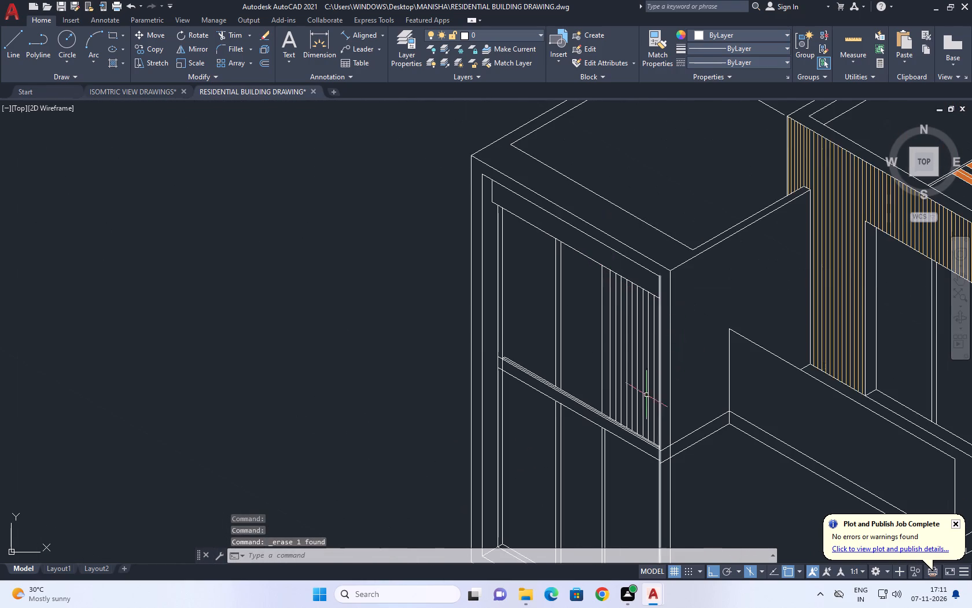
# Move the nine arrayed lines in the upper window's corner pane slightly away from the corner edge, toward the mullion.
pyautogui.scroll(3, 584, 402)
pyautogui.moveTo(704, 421); pyautogui.dragTo(558, 375, button='middle')
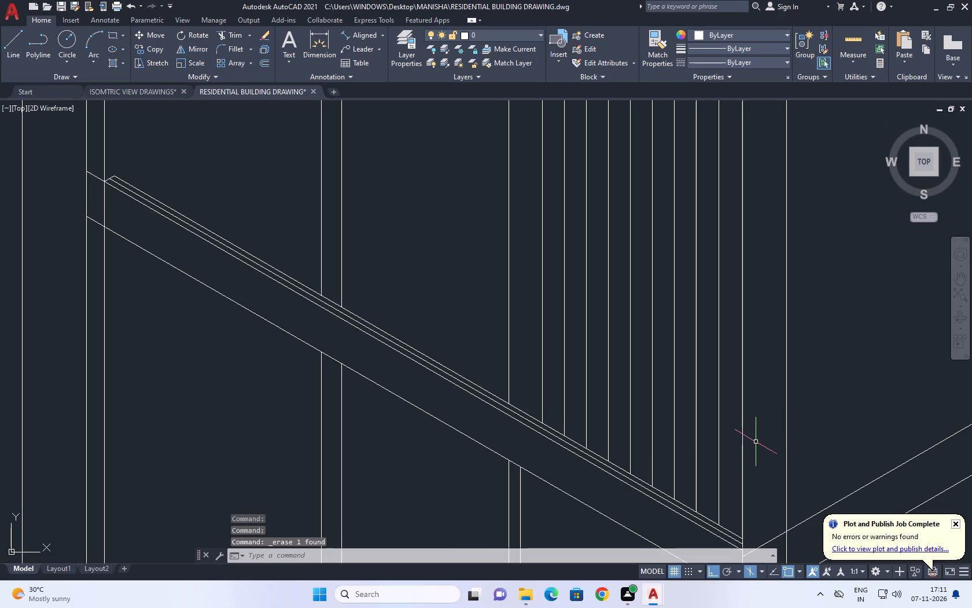
pyautogui.click(756, 442)
pyautogui.click(764, 438)
pyautogui.click(730, 463)
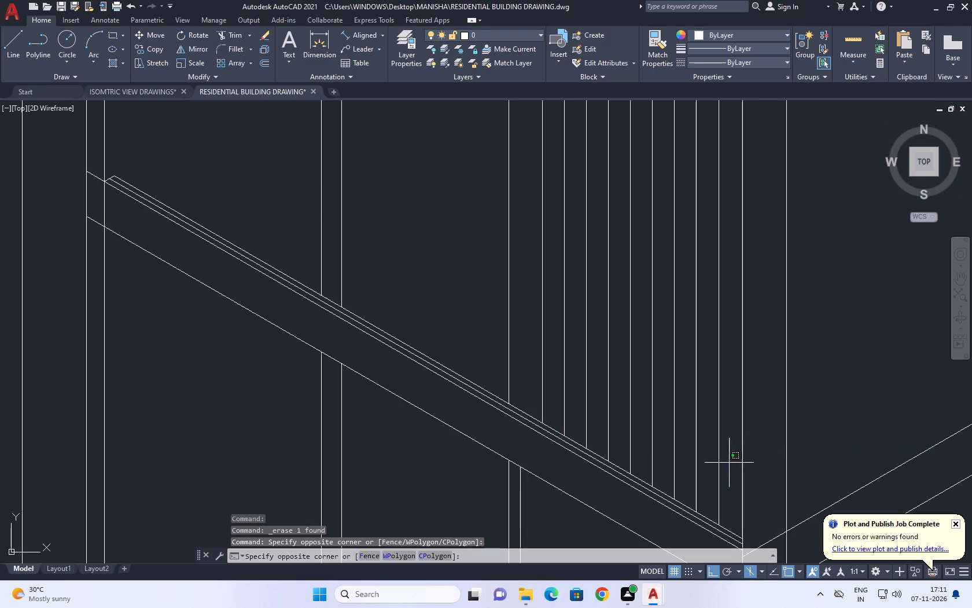
pyautogui.click(669, 408)
pyautogui.click(660, 384)
pyautogui.click(646, 368)
pyautogui.click(624, 361)
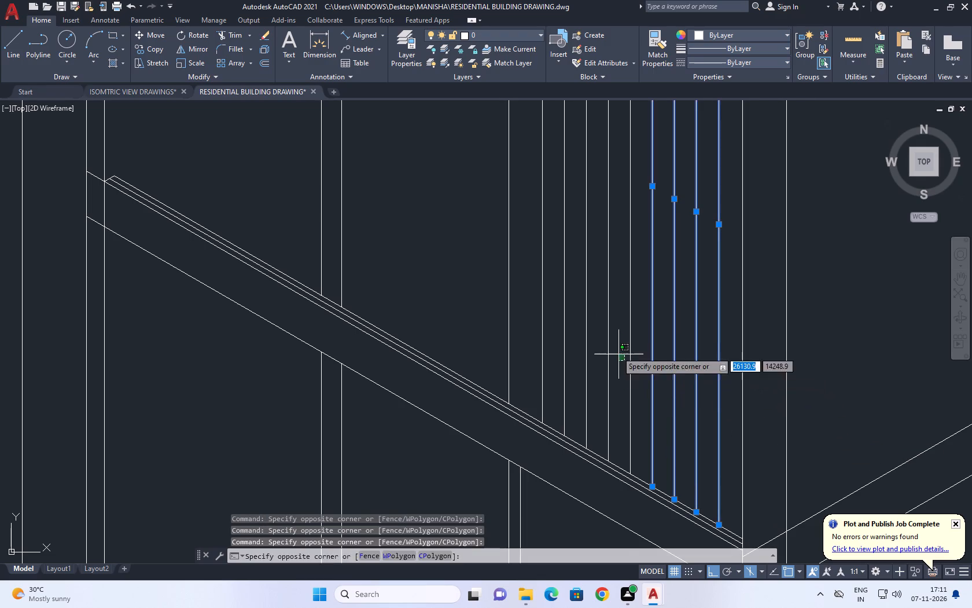
pyautogui.click(584, 329)
pyautogui.click(569, 328)
pyautogui.click(524, 300)
pyautogui.click(639, 362)
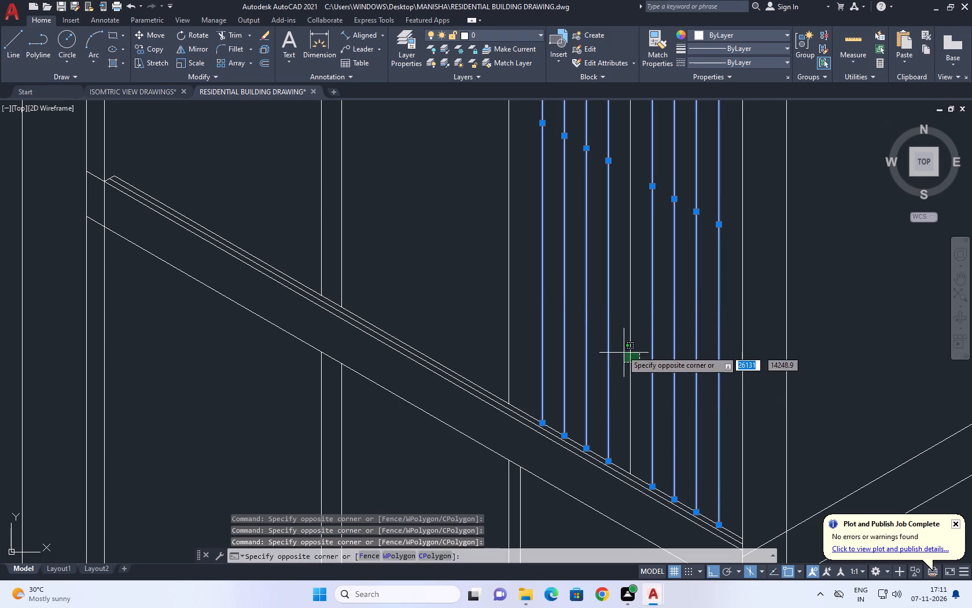
pyautogui.click(620, 348)
pyautogui.click(271, 84)
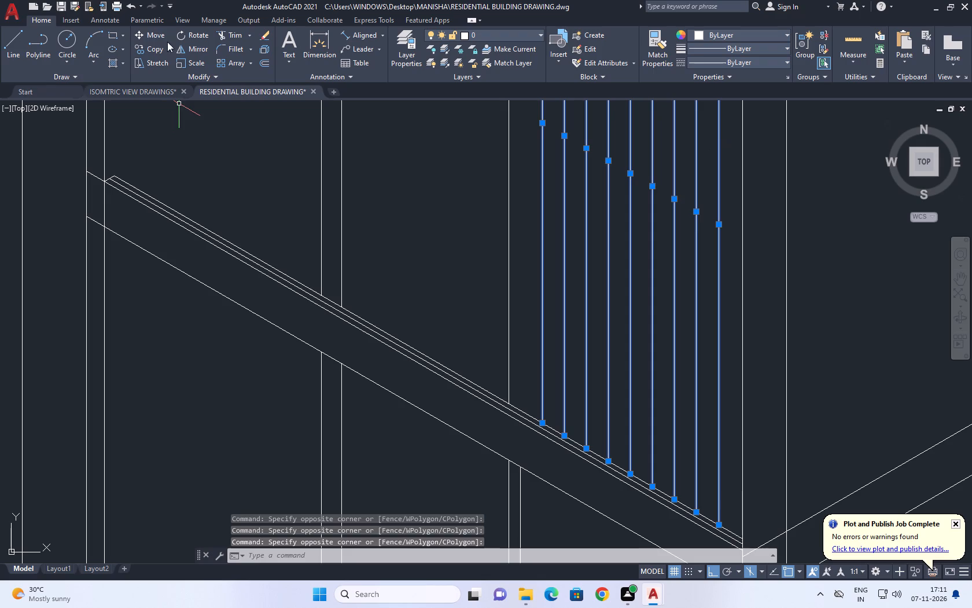
pyautogui.click(145, 32)
pyautogui.click(418, 295)
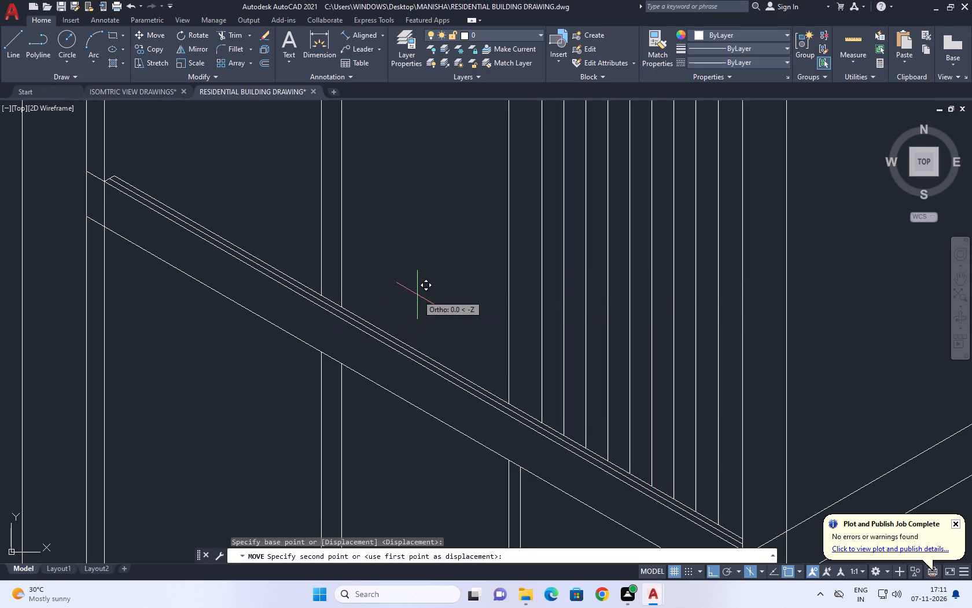
pyautogui.click(413, 293)
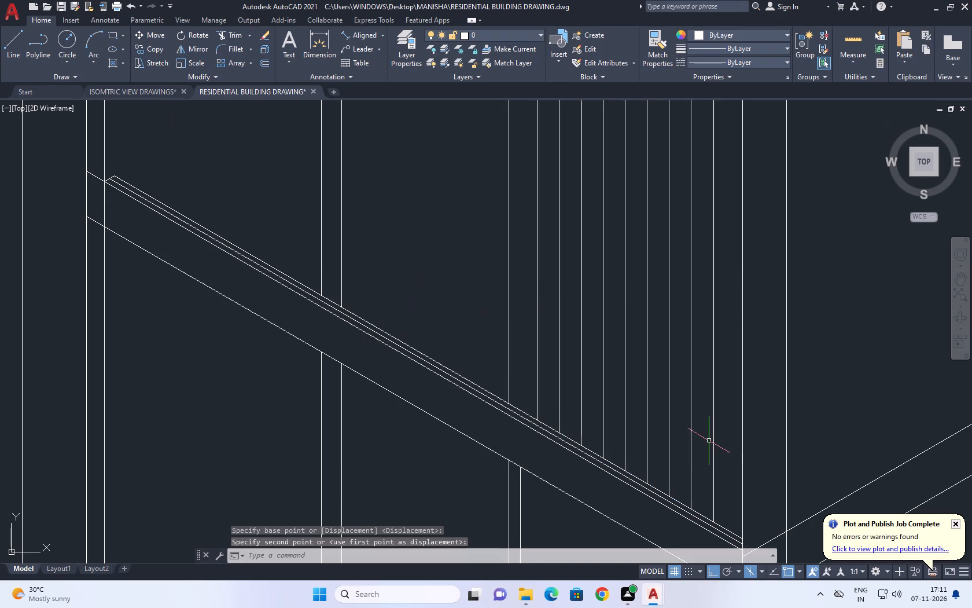
# Set the colour of the nine vertical lines in the upper window's corner pane to orange 248,153,30.
pyautogui.moveTo(727, 445); pyautogui.dragTo(721, 443)
pyautogui.click(642, 405)
pyautogui.click(634, 380)
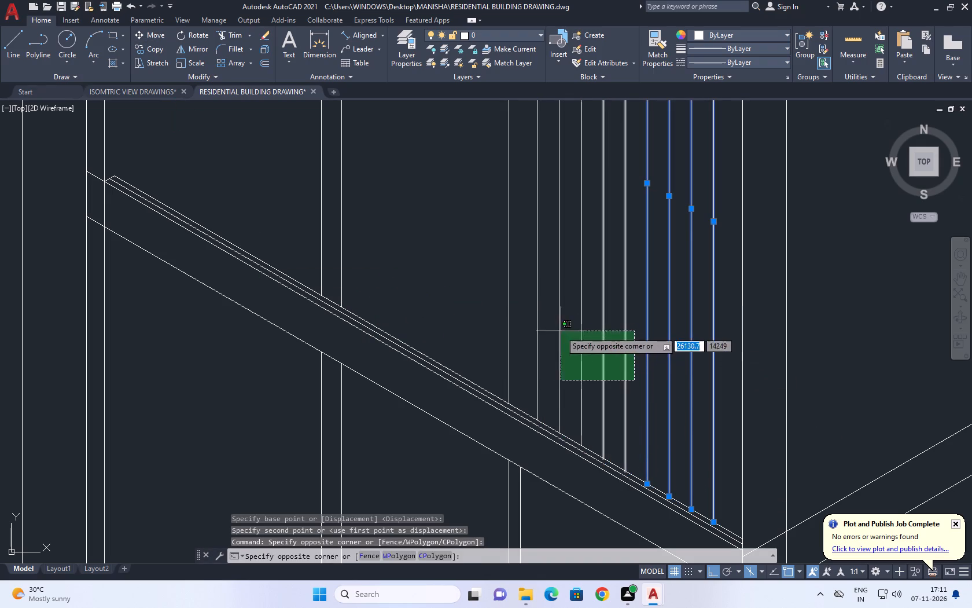
pyautogui.click(531, 312)
pyautogui.click(516, 34)
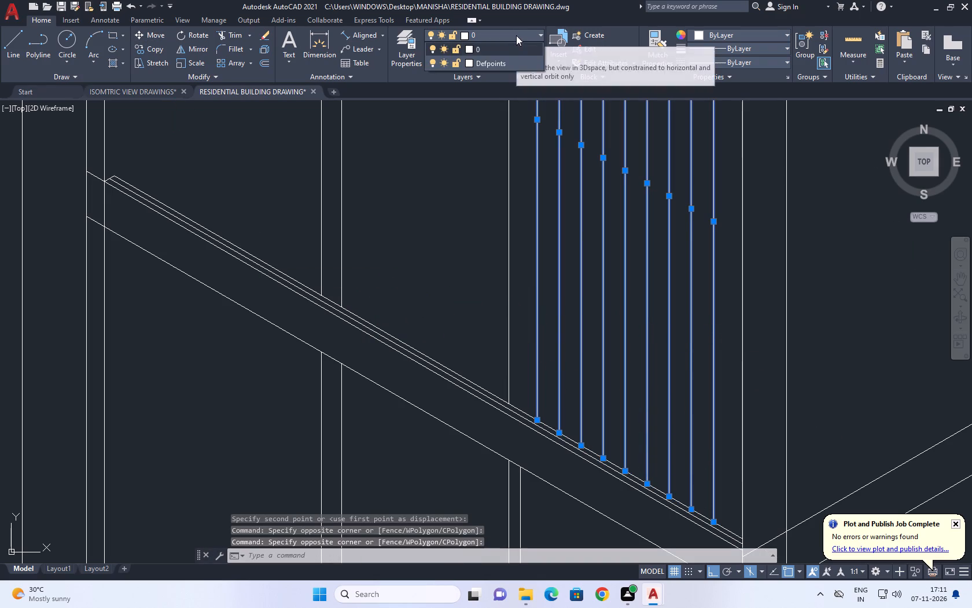
pyautogui.click(489, 130)
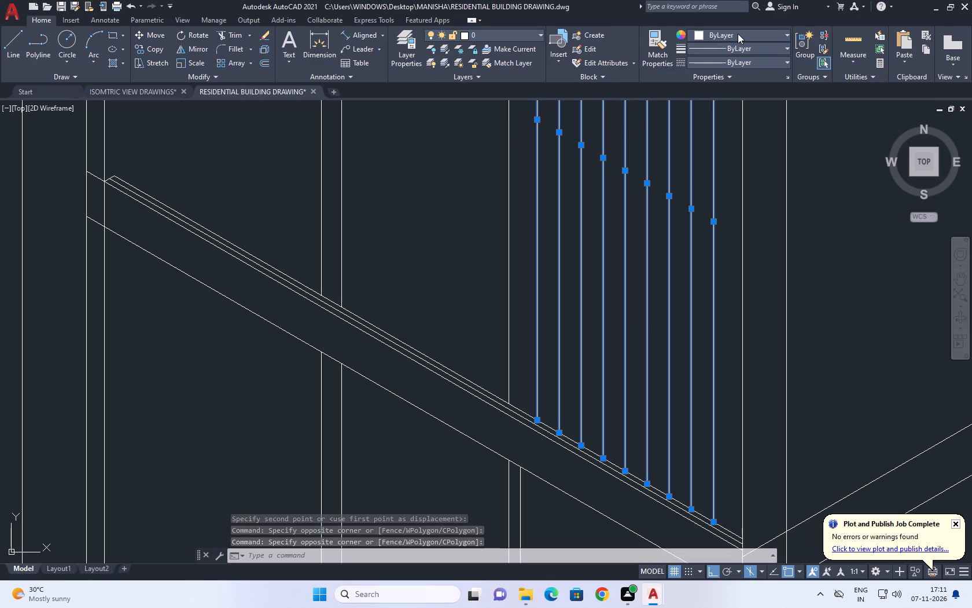
pyautogui.click(738, 34)
pyautogui.click(715, 107)
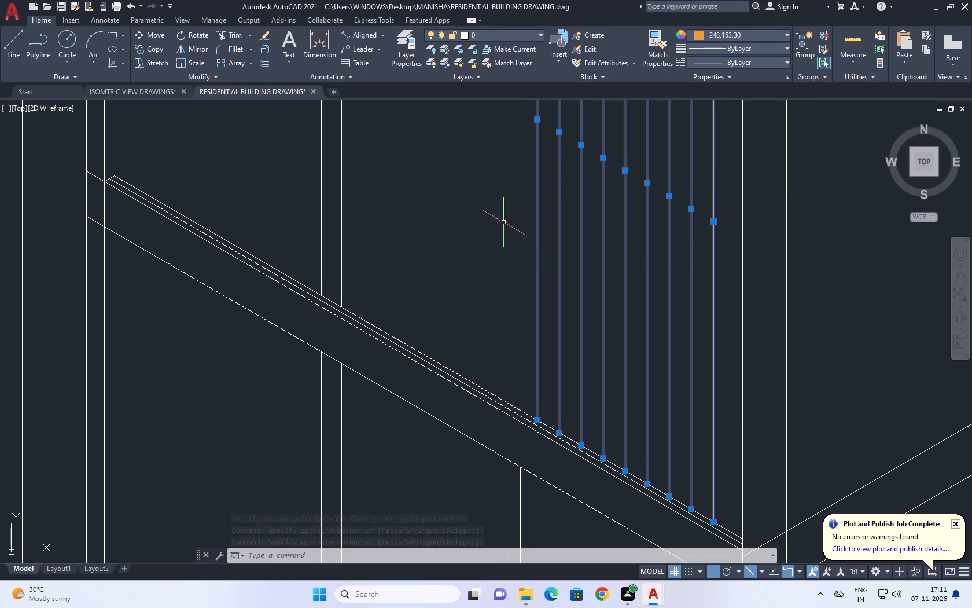
pyautogui.rightClick(489, 222)
pyautogui.click(551, 401)
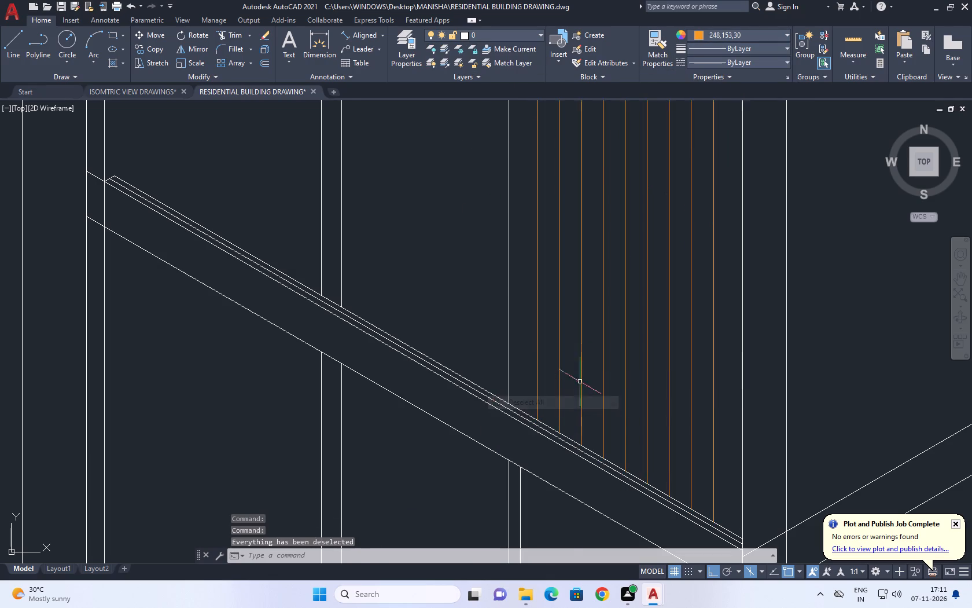
# Copy the orange line nearest the corner into the gaps at both ends of the pane, beside the corner edge and beside the mullion.
pyautogui.scroll(-2, 605, 364)
pyautogui.moveTo(607, 271); pyautogui.dragTo(617, 307, button='middle')
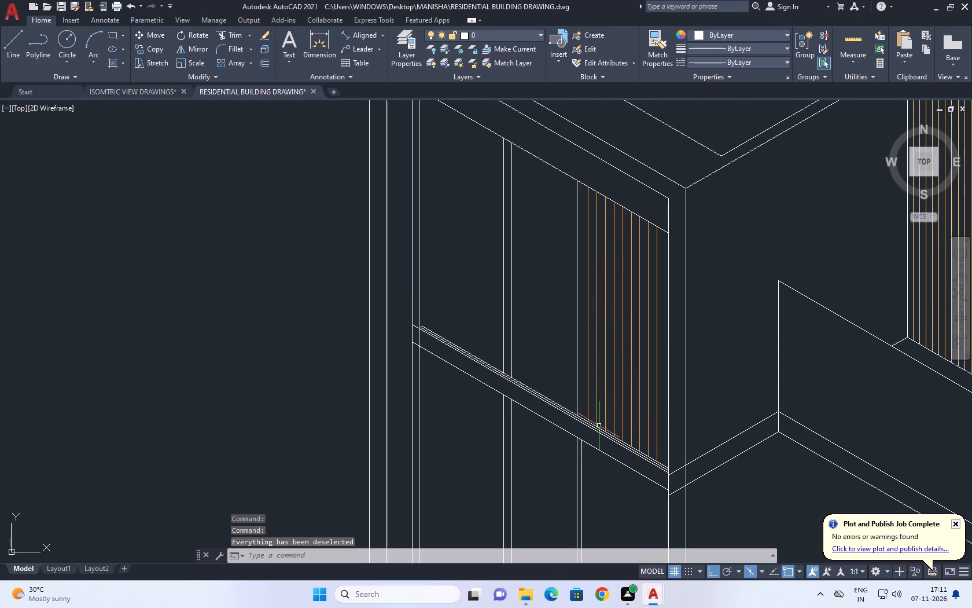
pyautogui.moveTo(602, 436); pyautogui.dragTo(522, 406, button='middle')
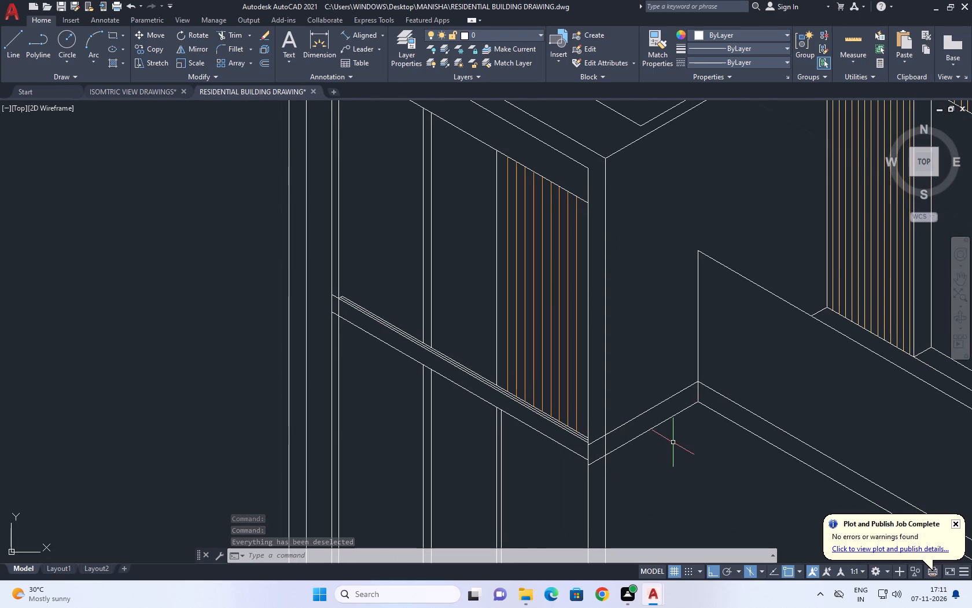
pyautogui.scroll(1, 594, 406)
pyautogui.click(572, 401)
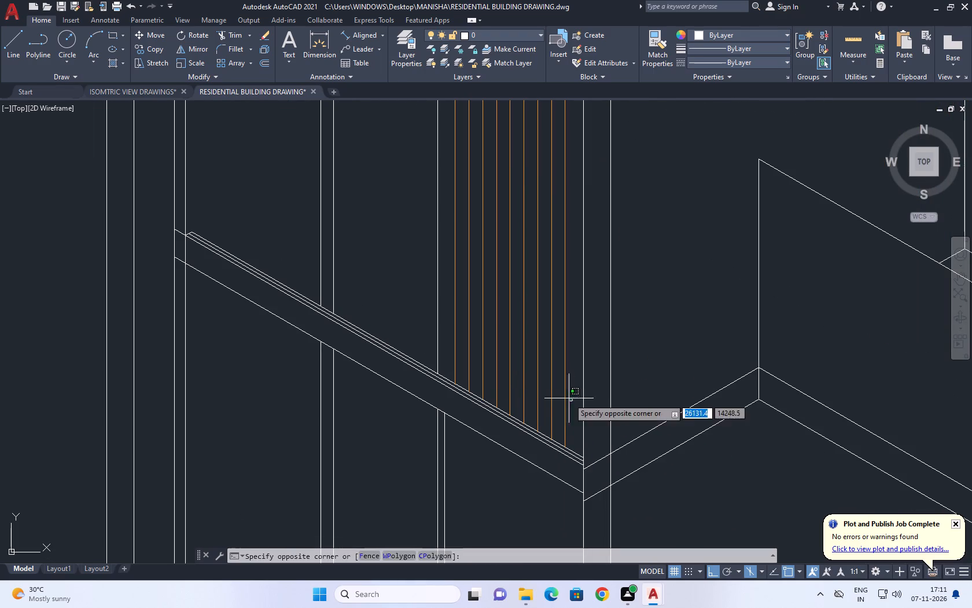
pyautogui.click(562, 388)
pyautogui.click(149, 54)
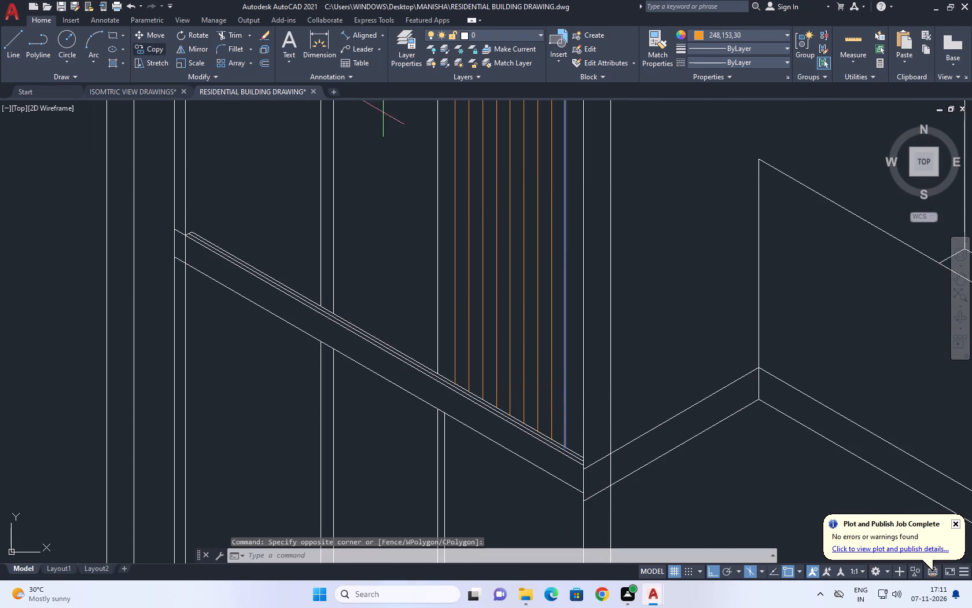
pyautogui.scroll(2, 667, 488)
pyautogui.click(406, 388)
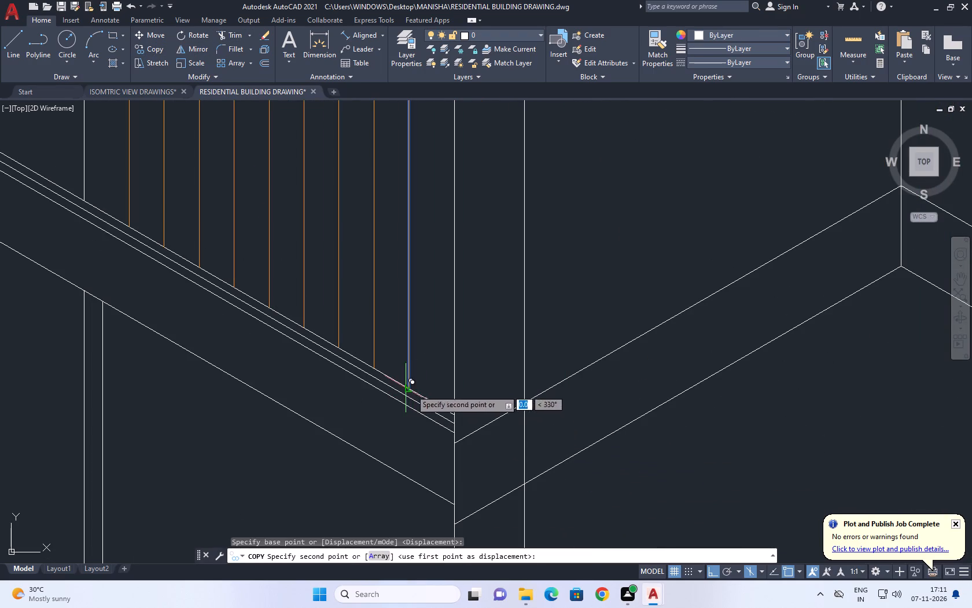
pyautogui.click(431, 402)
pyautogui.scroll(-3, 312, 344)
pyautogui.moveTo(236, 247); pyautogui.dragTo(300, 310, button='middle')
pyautogui.scroll(3, 303, 312)
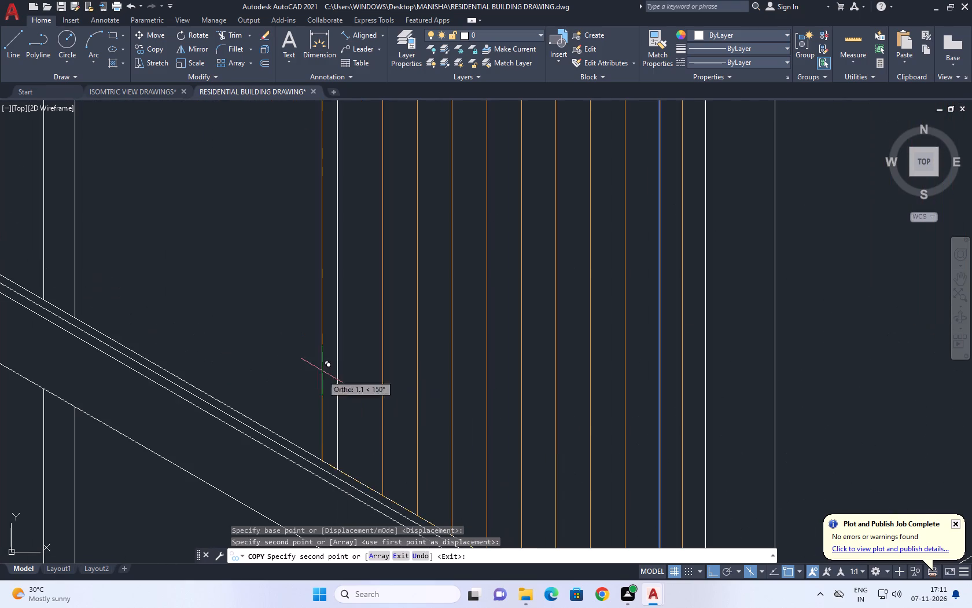
pyautogui.click(359, 481)
pyautogui.rightClick(448, 416)
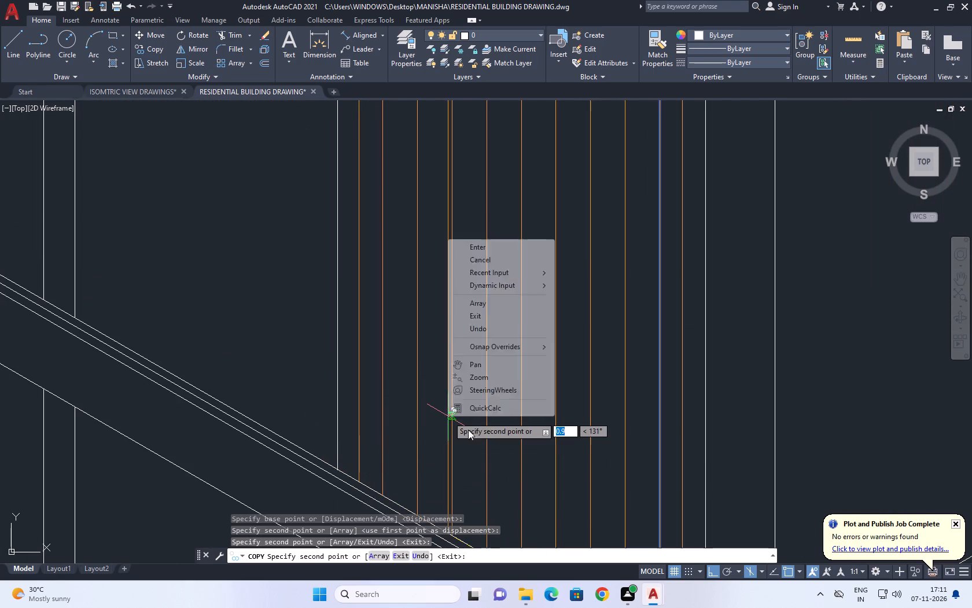
pyautogui.click(500, 261)
# Copy the orange line closest to the corner edge straight down onto the bottom sill of the lower window's corner pane.
pyautogui.scroll(-3, 499, 261)
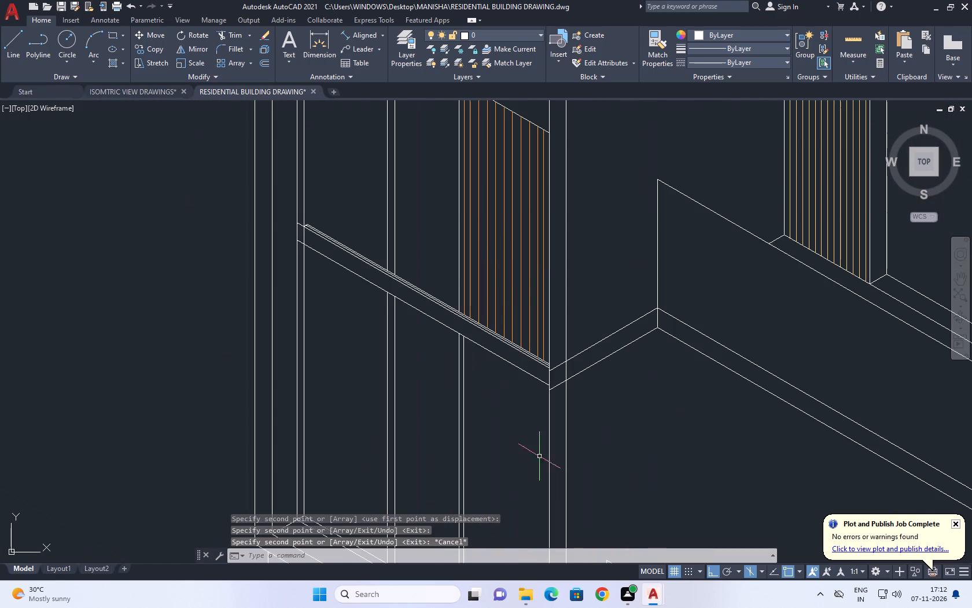
pyautogui.moveTo(531, 457); pyautogui.dragTo(573, 446, button='middle')
pyautogui.scroll(3, 572, 335)
pyautogui.click(621, 343)
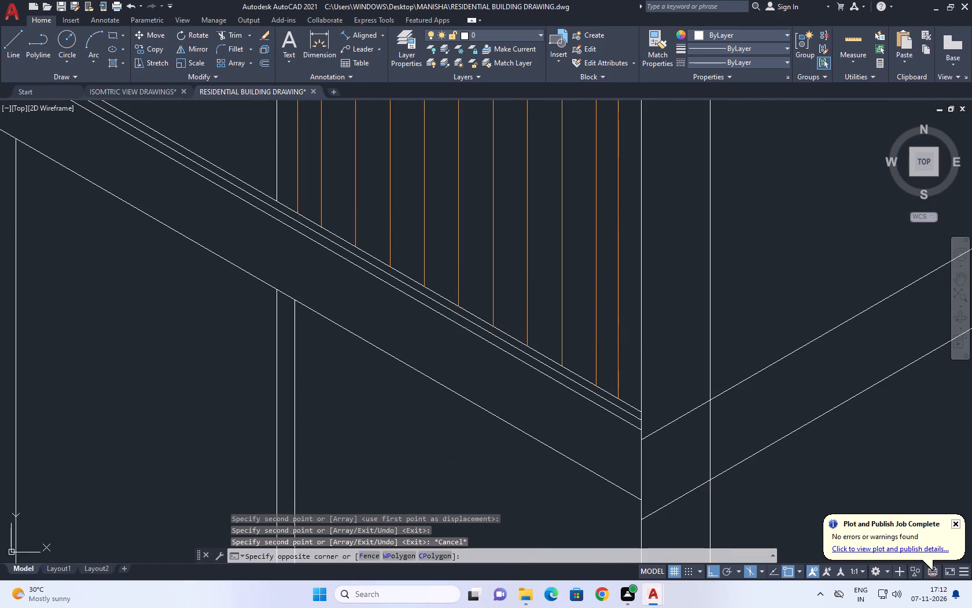
pyautogui.click(611, 327)
pyautogui.click(159, 53)
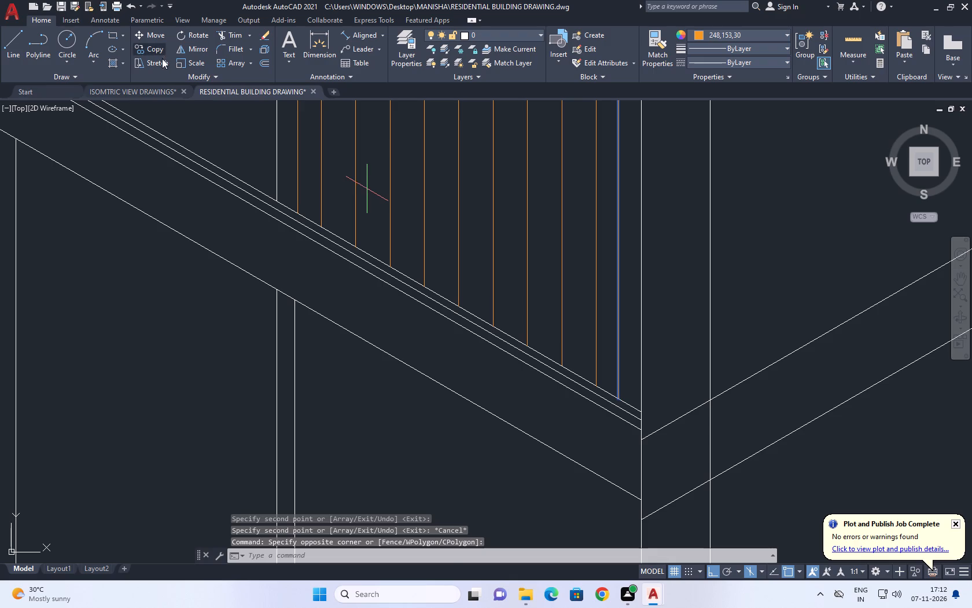
pyautogui.click(620, 400)
pyautogui.scroll(-3, 653, 317)
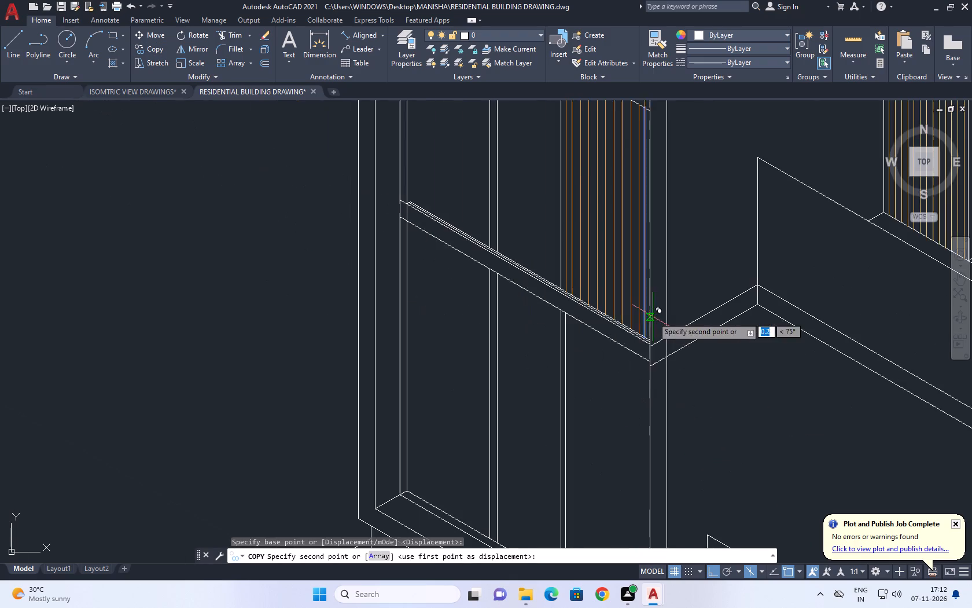
pyautogui.scroll(-1, 640, 372)
pyautogui.moveTo(631, 521); pyautogui.dragTo(657, 424, button='middle')
pyautogui.scroll(2, 657, 393)
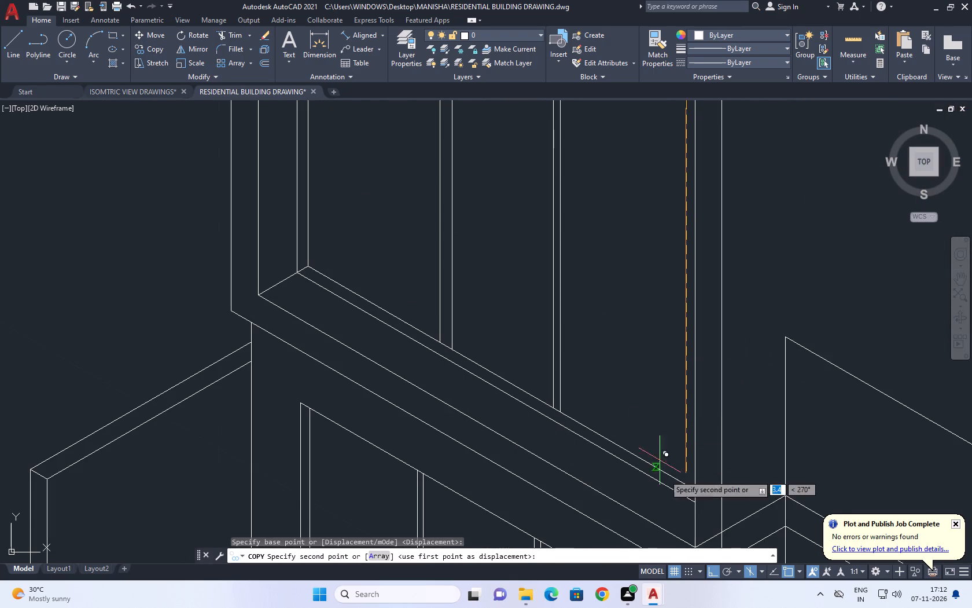
pyautogui.scroll(2, 682, 478)
pyautogui.click(685, 497)
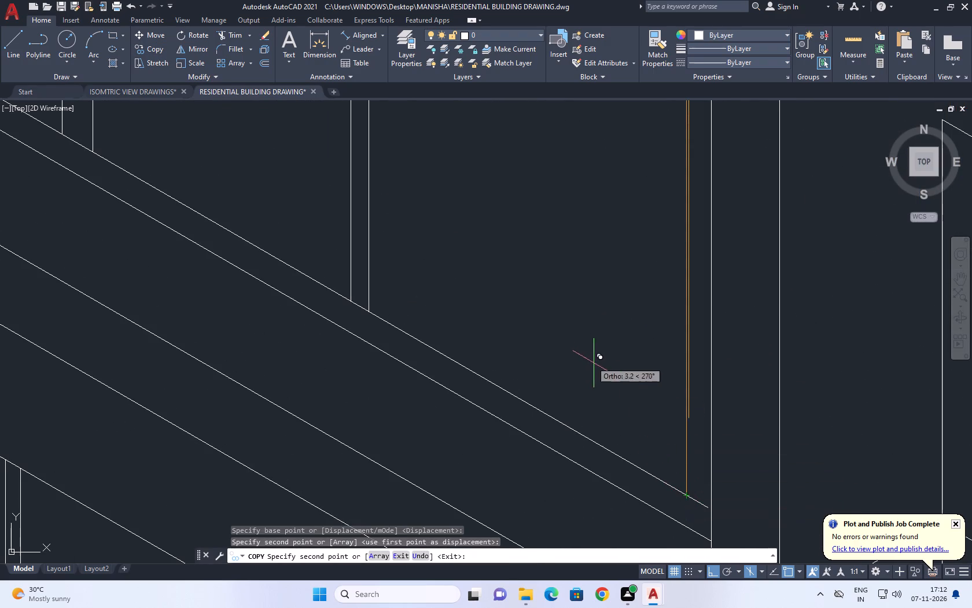
pyautogui.rightClick(591, 358)
pyautogui.click(634, 376)
# Extend the copied orange line upward to the head line of the lower window.
pyautogui.scroll(-3, 660, 379)
pyautogui.moveTo(684, 289); pyautogui.dragTo(718, 367, button='middle')
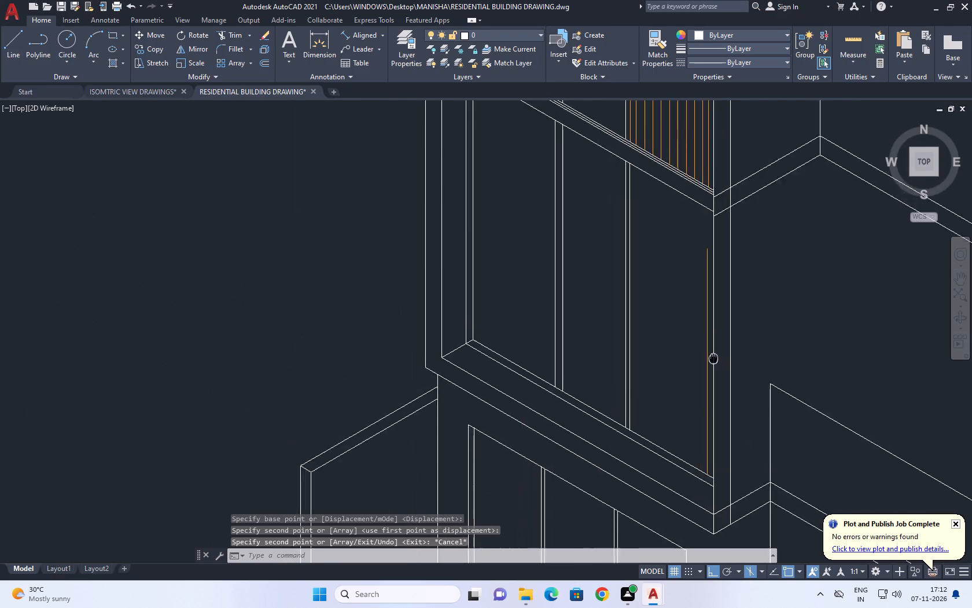
pyautogui.moveTo(718, 367); pyautogui.dragTo(734, 412, button='middle')
pyautogui.scroll(1, 738, 424)
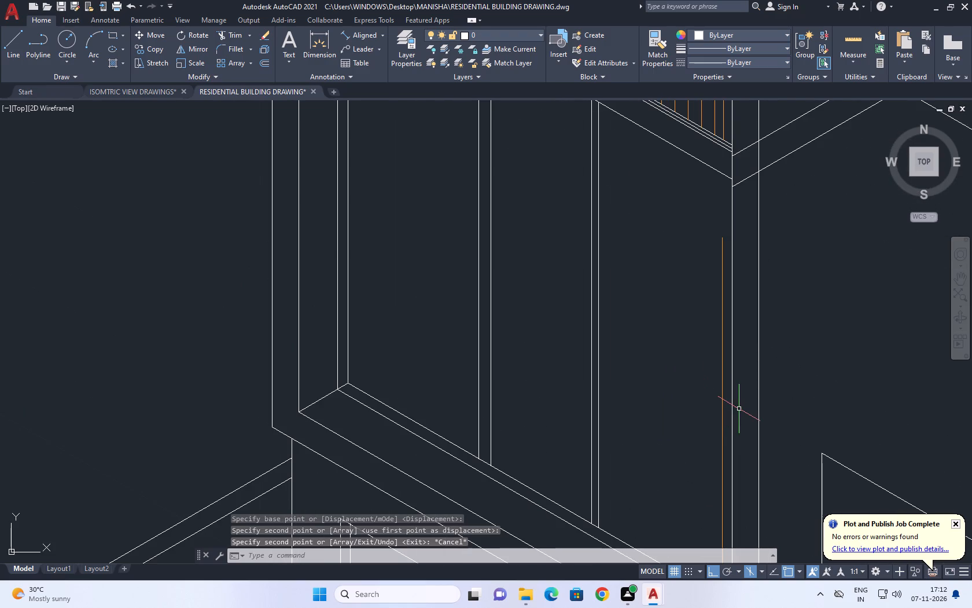
pyautogui.write('EX')
pyautogui.press('space')
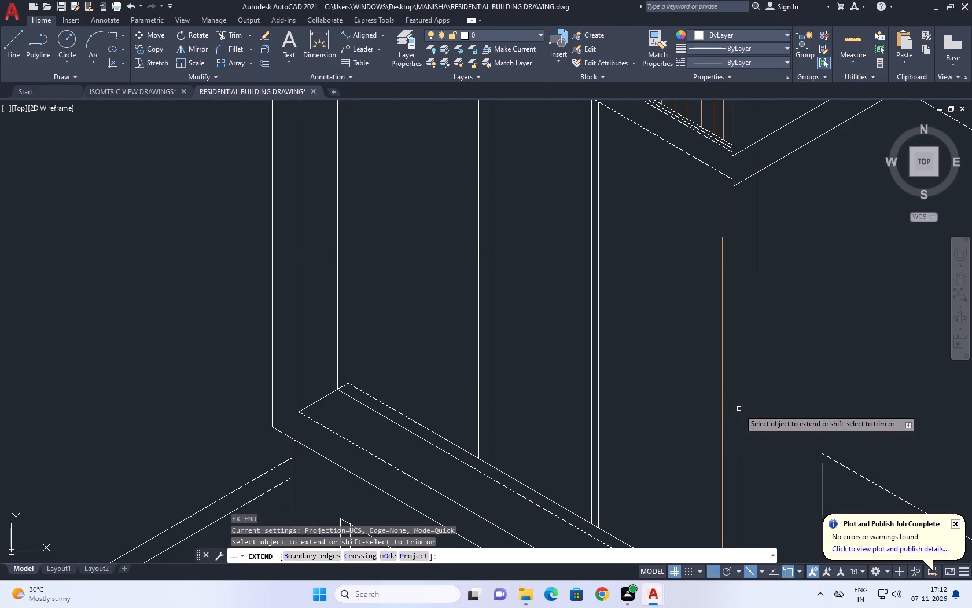
pyautogui.click(724, 314)
pyautogui.rightClick(638, 277)
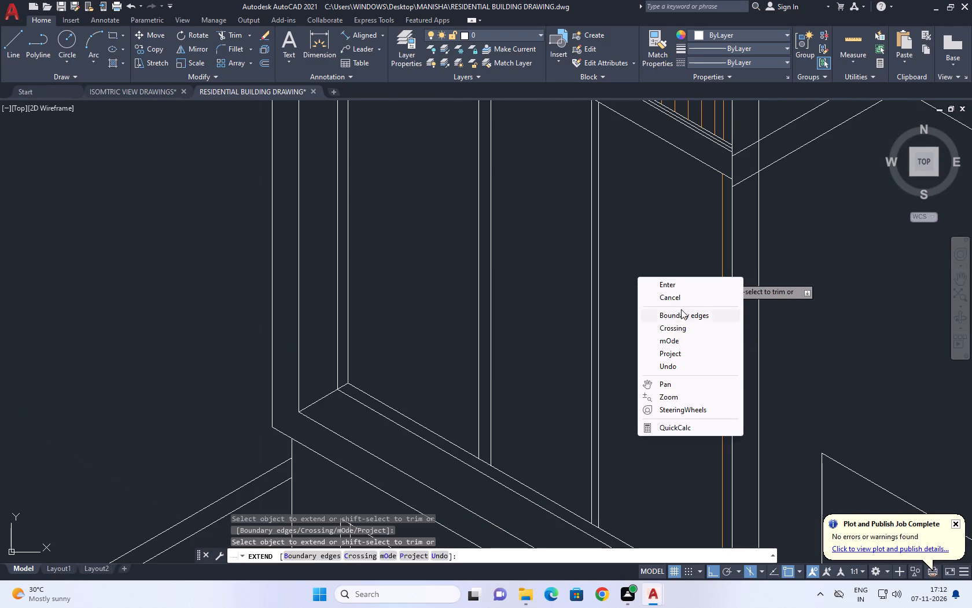
pyautogui.click(682, 301)
# Copy the orange line in the lower window's corner pane as a fitted array of 20 along the head line, spanning about 1.3 past the mullion.
pyautogui.click(725, 225)
pyautogui.click(711, 217)
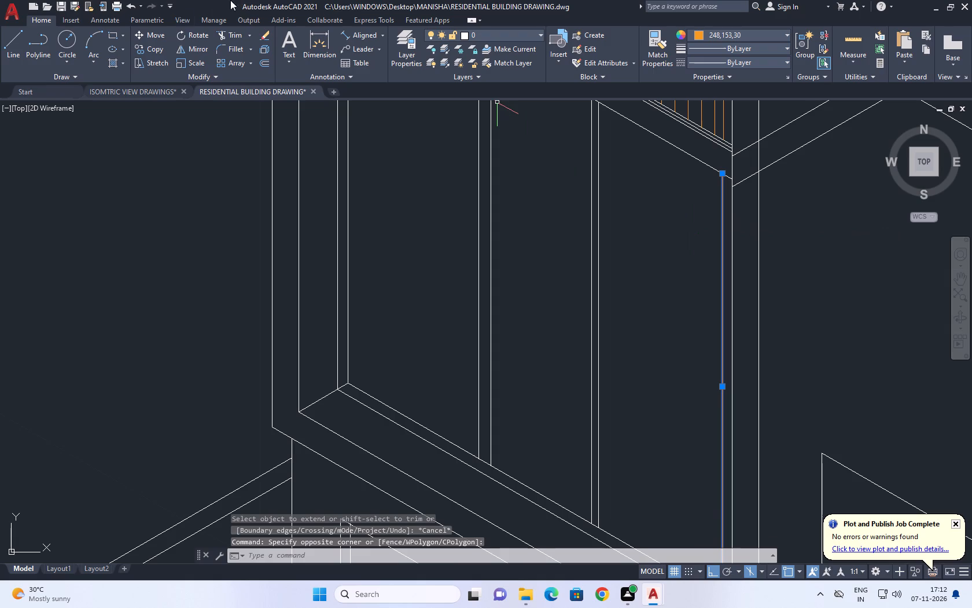
pyautogui.click(159, 50)
pyautogui.moveTo(594, 225); pyautogui.dragTo(654, 320, button='middle')
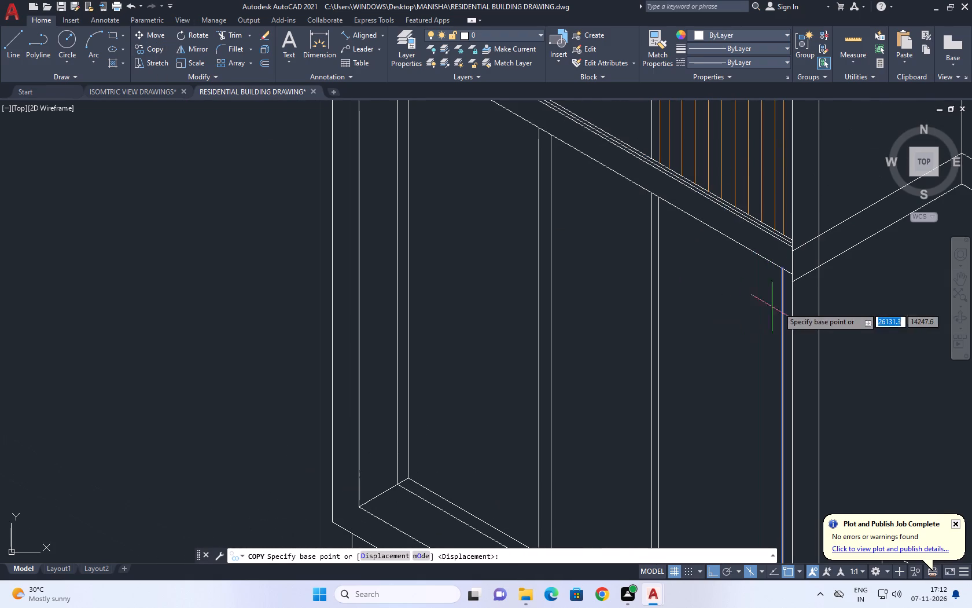
pyautogui.click(782, 270)
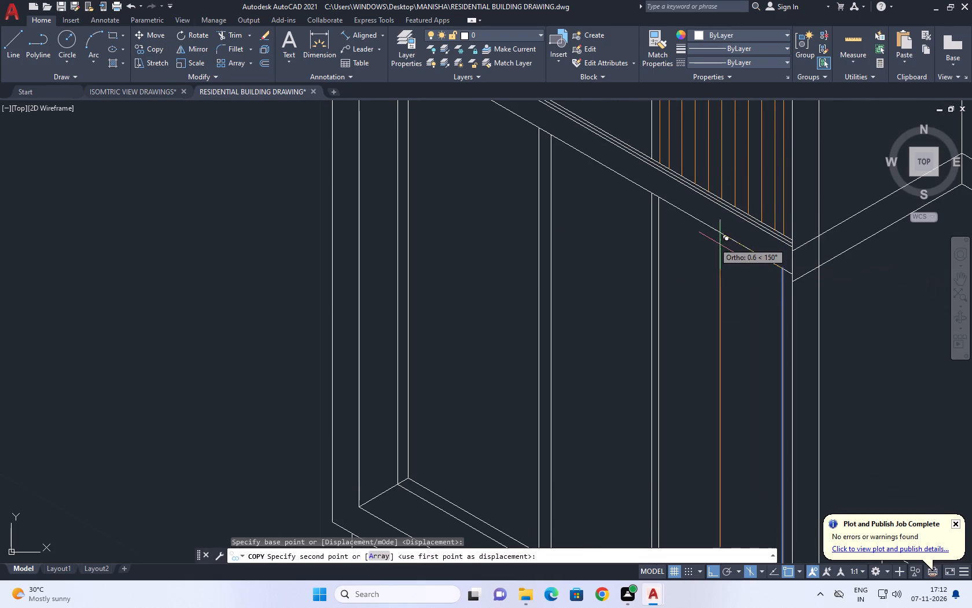
pyautogui.press('a')
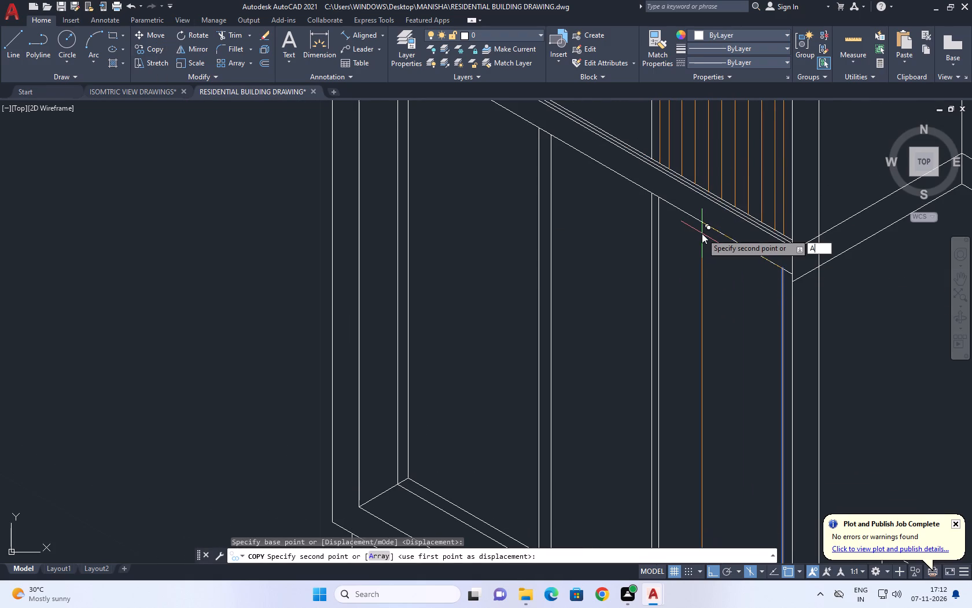
pyautogui.write('R')
pyautogui.press('space')
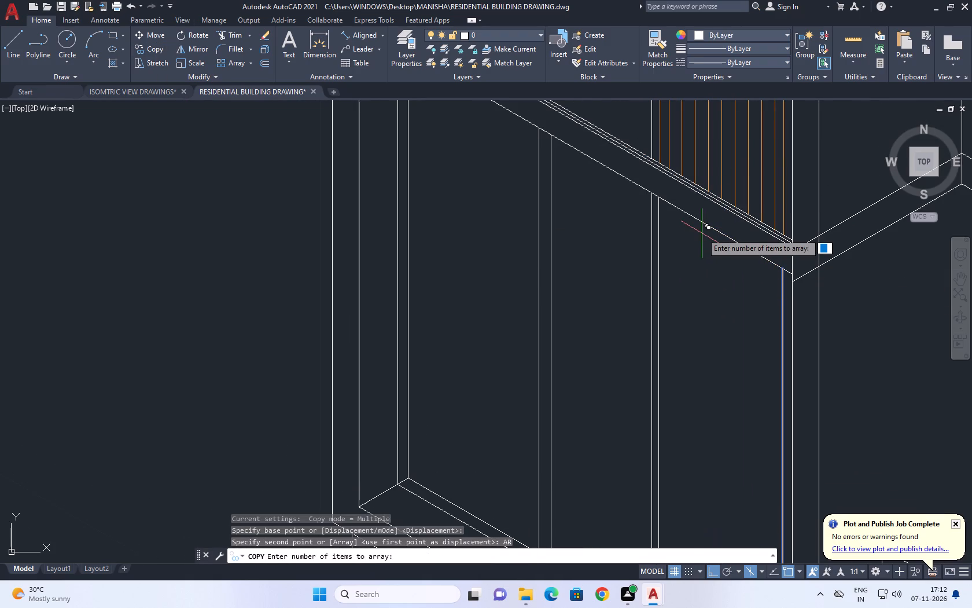
pyautogui.write('20')
pyautogui.press('Return')
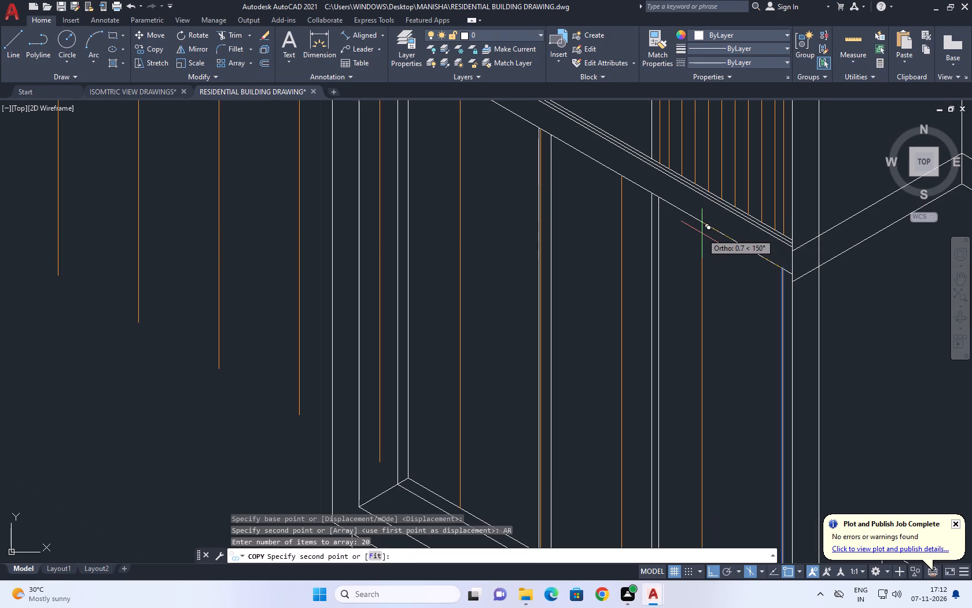
pyautogui.write('F')
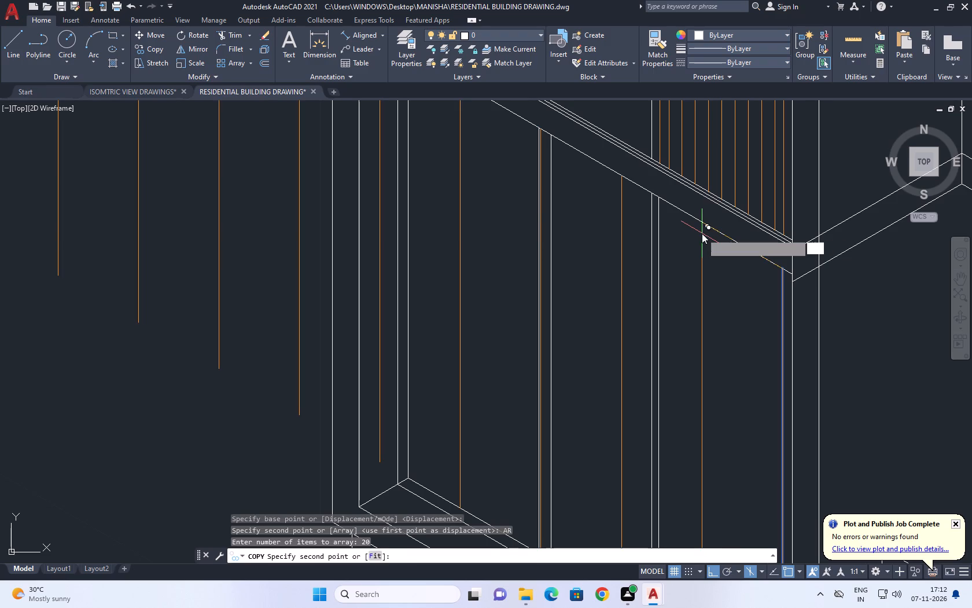
pyautogui.press('space')
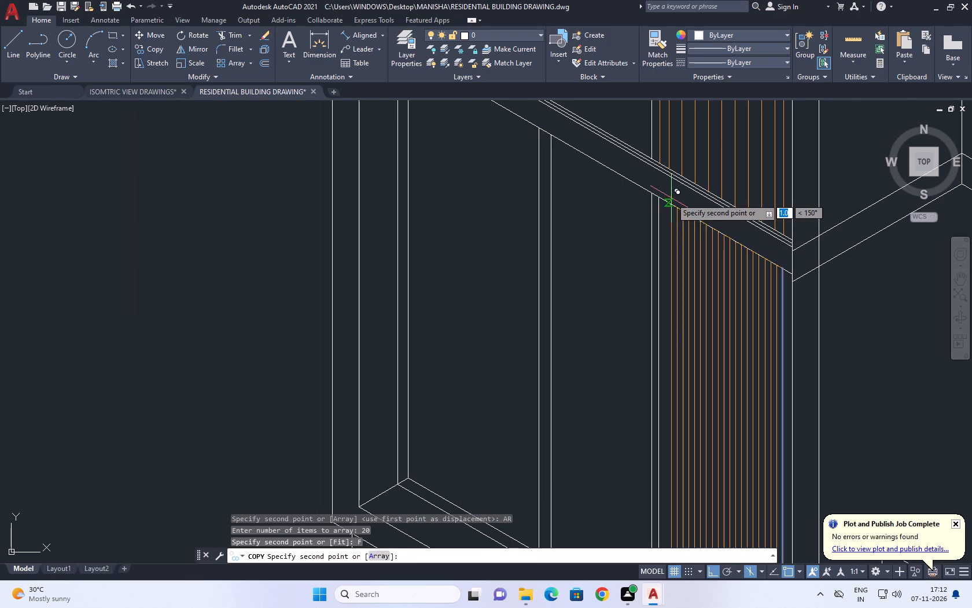
pyautogui.scroll(3, 668, 202)
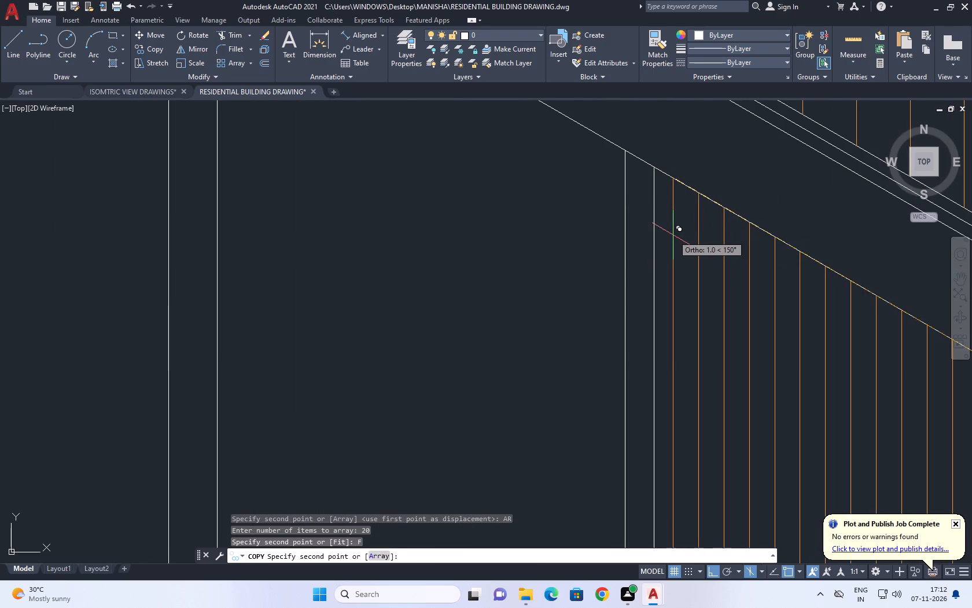
pyautogui.scroll(-2, 668, 229)
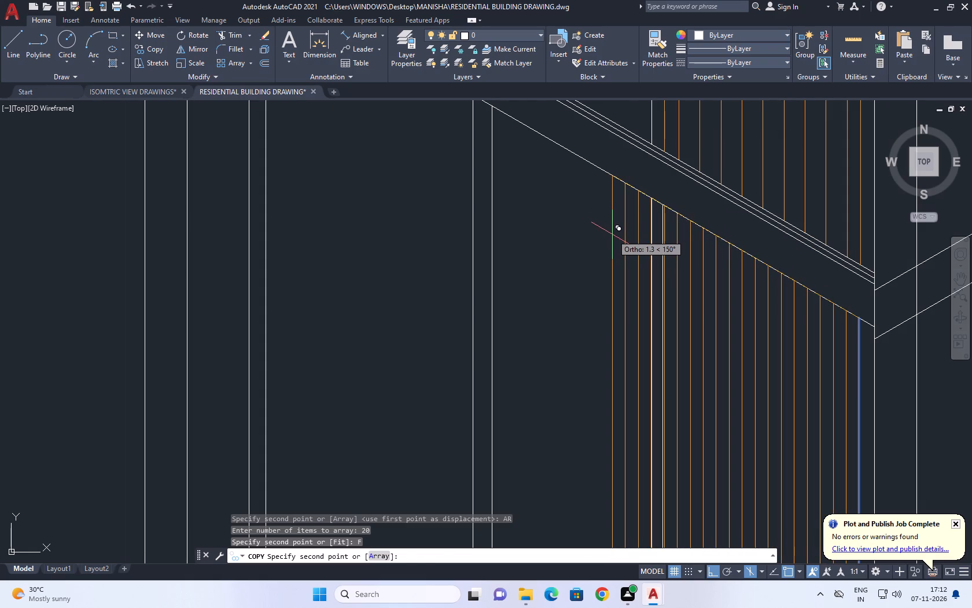
pyautogui.click(612, 235)
pyautogui.rightClick(557, 224)
pyautogui.moveTo(606, 247); pyautogui.dragTo(603, 259)
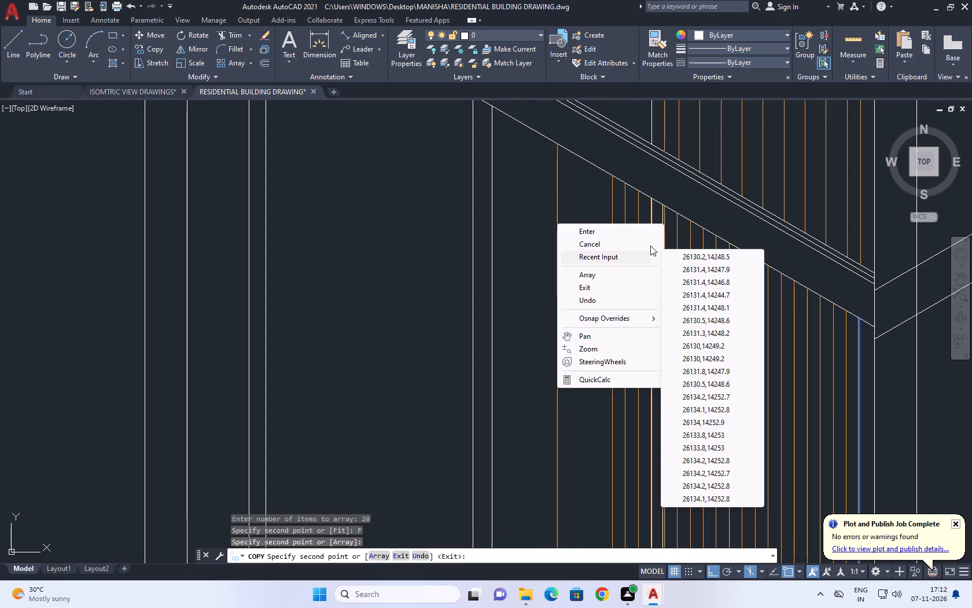
pyautogui.click(618, 243)
# Erase the five surplus orange lines beyond the lower window's mullion and right beside its two edges.
pyautogui.scroll(3, 621, 233)
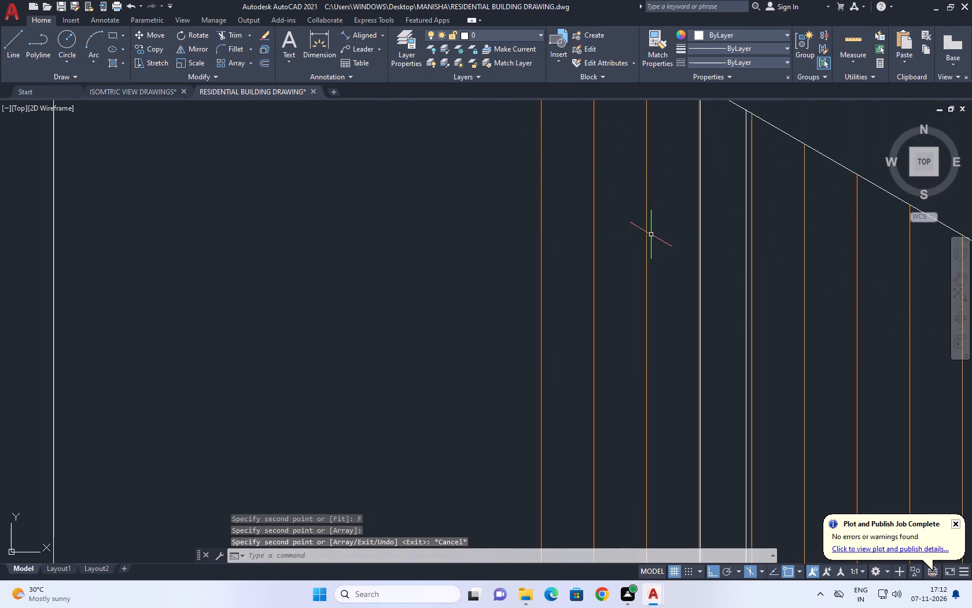
pyautogui.click(654, 232)
pyautogui.moveTo(521, 233); pyautogui.dragTo(513, 237)
pyautogui.moveTo(414, 203); pyautogui.dragTo(409, 202, button='right')
pyautogui.click(453, 279)
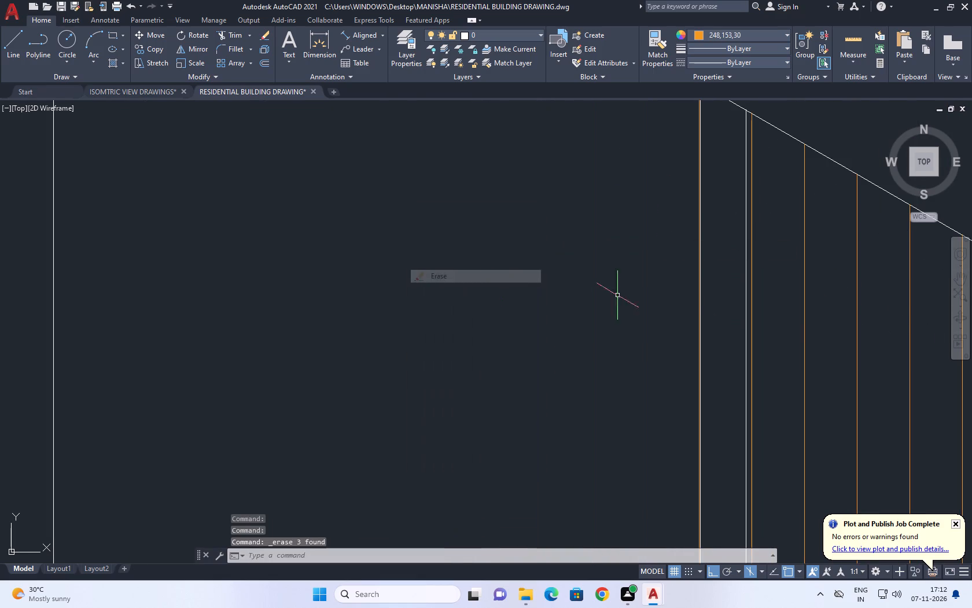
pyautogui.moveTo(793, 286); pyautogui.dragTo(714, 356, button='middle')
pyautogui.scroll(1, 623, 292)
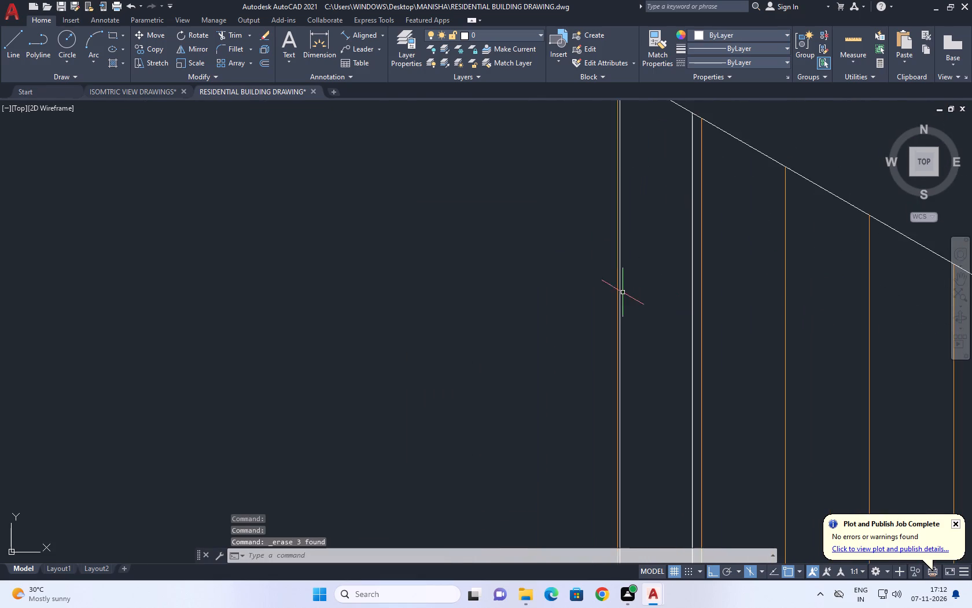
pyautogui.scroll(2, 623, 292)
pyautogui.click(613, 291)
pyautogui.rightClick(535, 281)
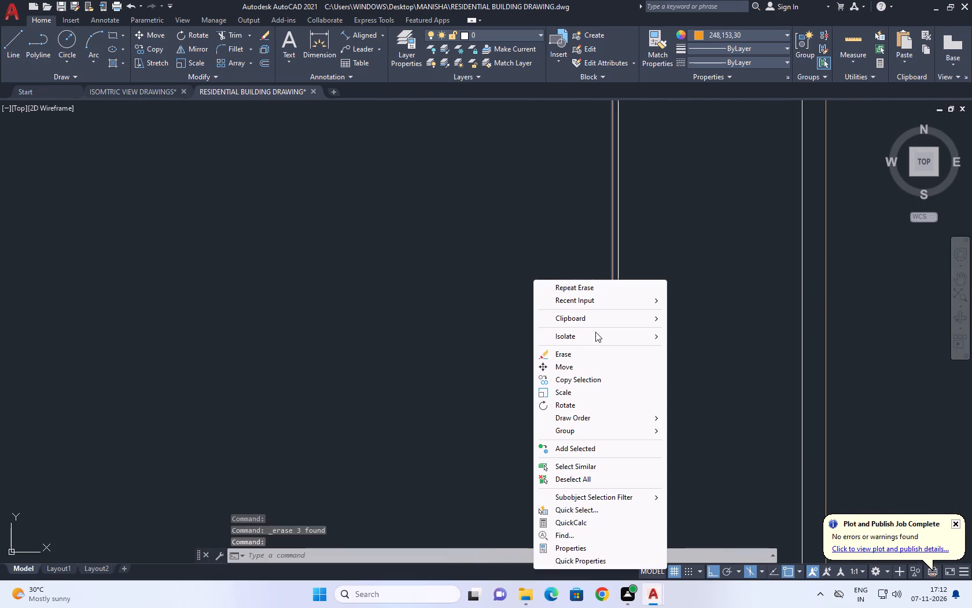
pyautogui.click(587, 357)
pyautogui.scroll(-2, 509, 324)
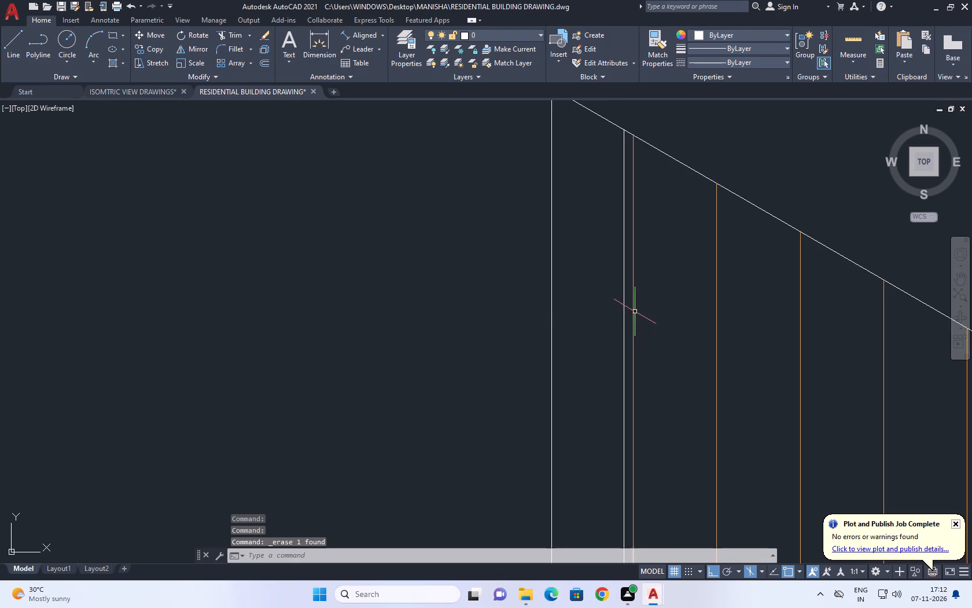
pyautogui.click(634, 312)
pyautogui.rightClick(562, 276)
pyautogui.click(591, 350)
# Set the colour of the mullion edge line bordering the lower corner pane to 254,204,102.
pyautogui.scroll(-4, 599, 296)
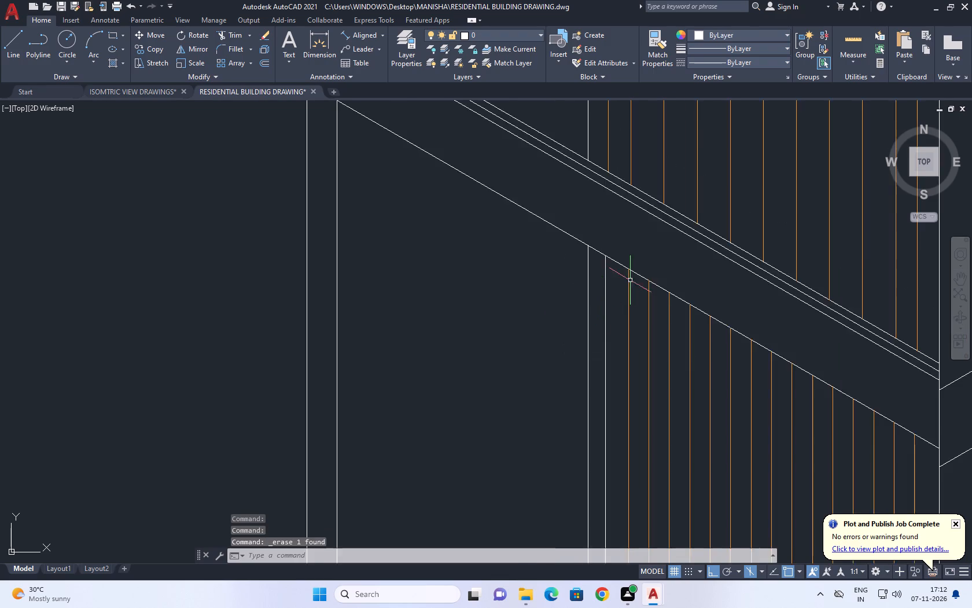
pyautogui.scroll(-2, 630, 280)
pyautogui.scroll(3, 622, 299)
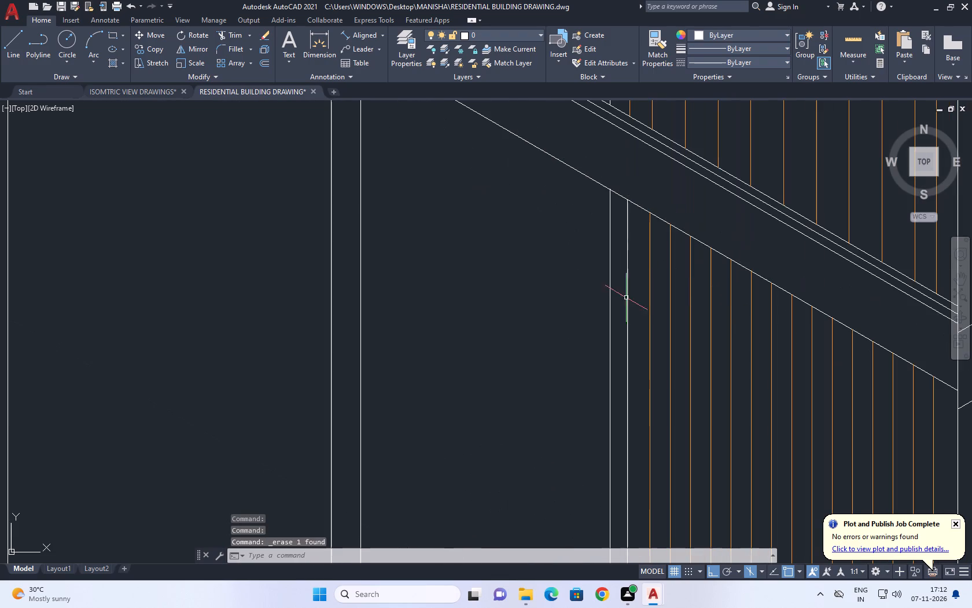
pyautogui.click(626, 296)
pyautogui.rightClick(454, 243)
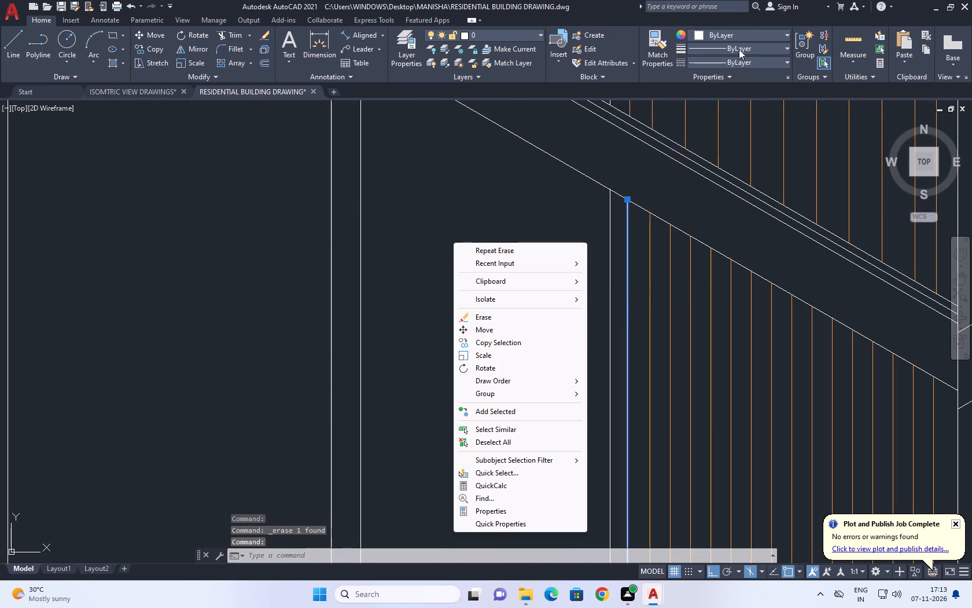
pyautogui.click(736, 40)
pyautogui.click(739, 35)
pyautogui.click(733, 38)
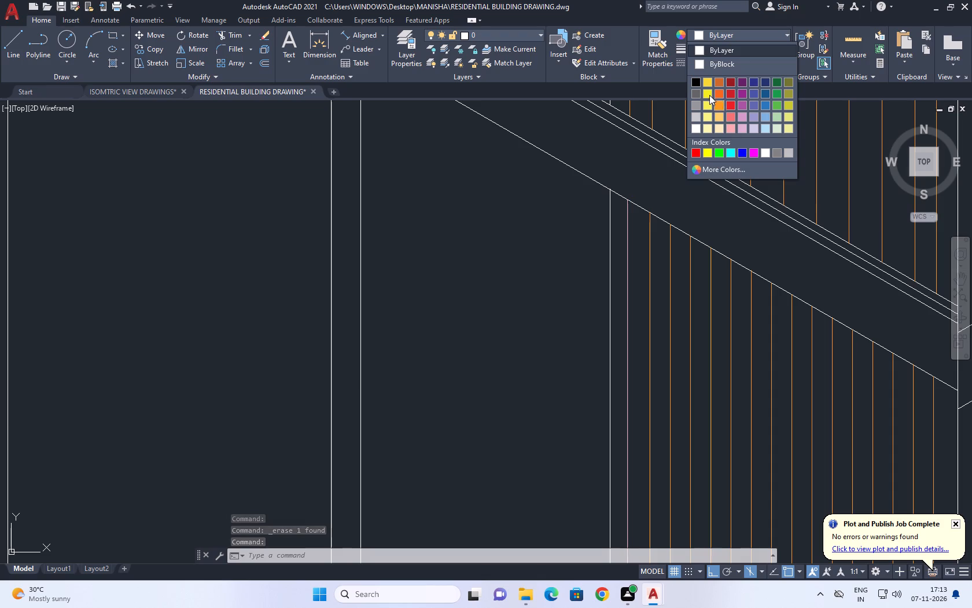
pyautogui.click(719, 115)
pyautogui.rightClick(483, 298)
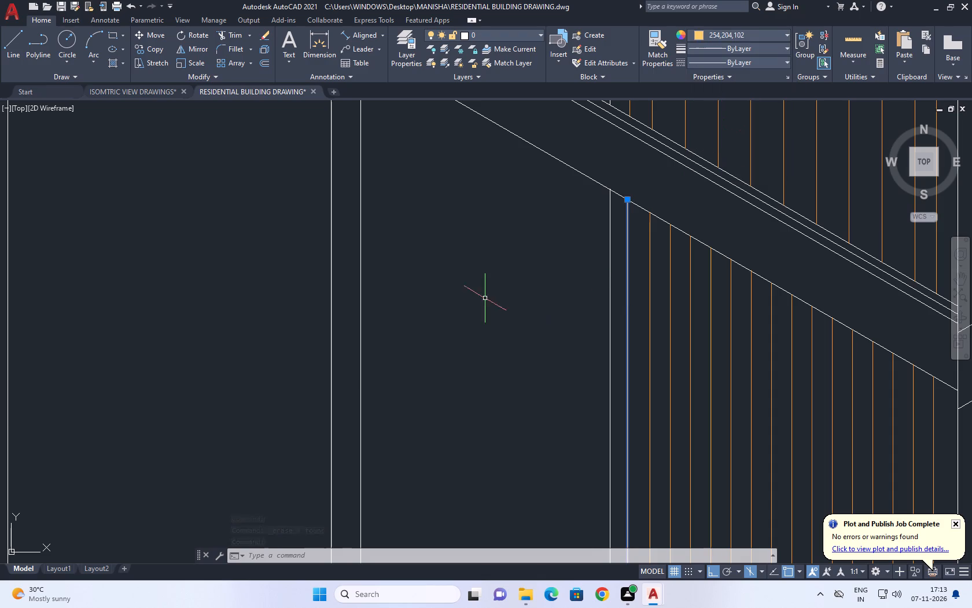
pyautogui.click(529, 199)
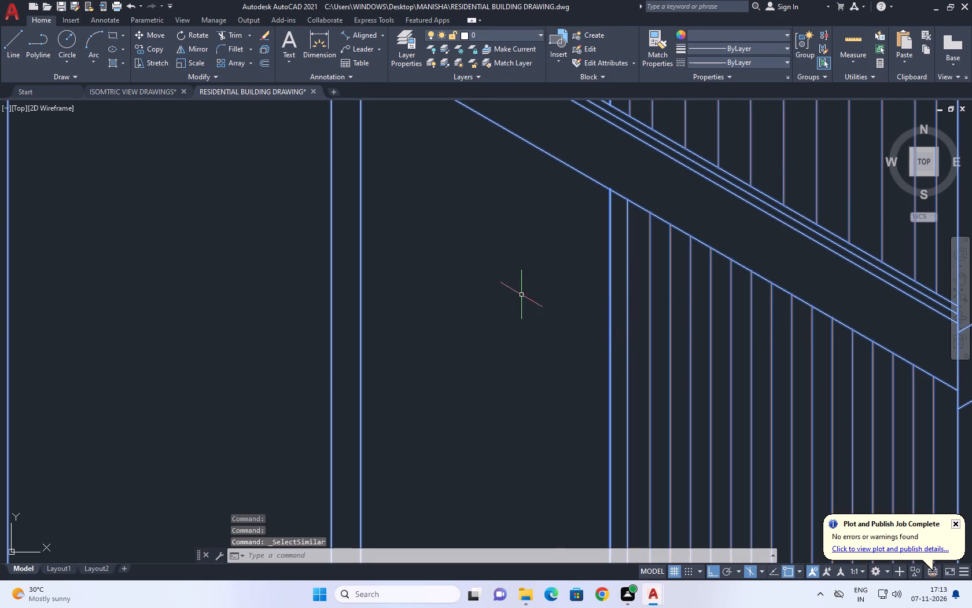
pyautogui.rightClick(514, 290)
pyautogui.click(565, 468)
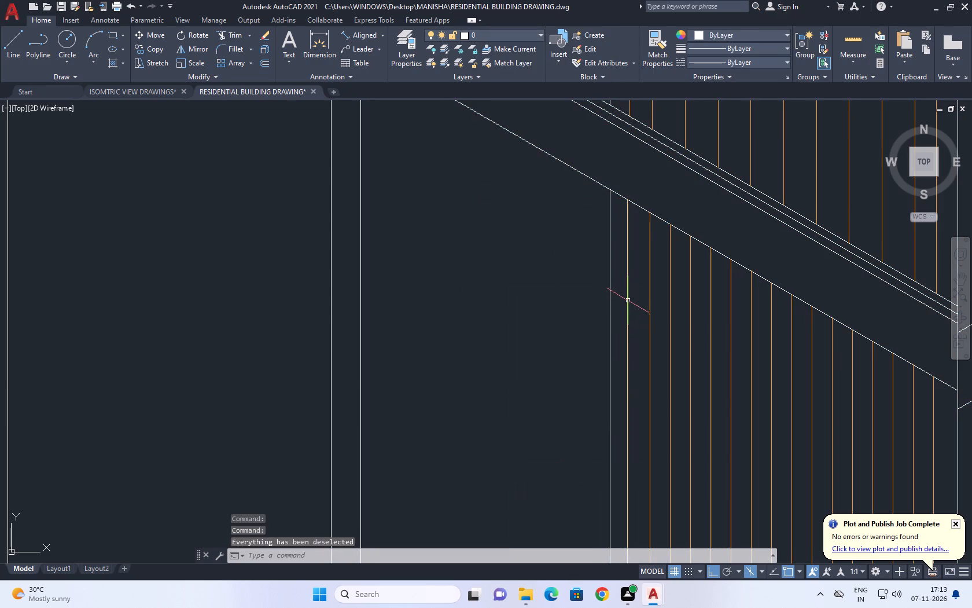
# Match the properties of the neighbouring orange line onto the mullion edge line bordering the lower corner pane.
pyautogui.click(653, 57)
pyautogui.click(651, 263)
pyautogui.click(629, 266)
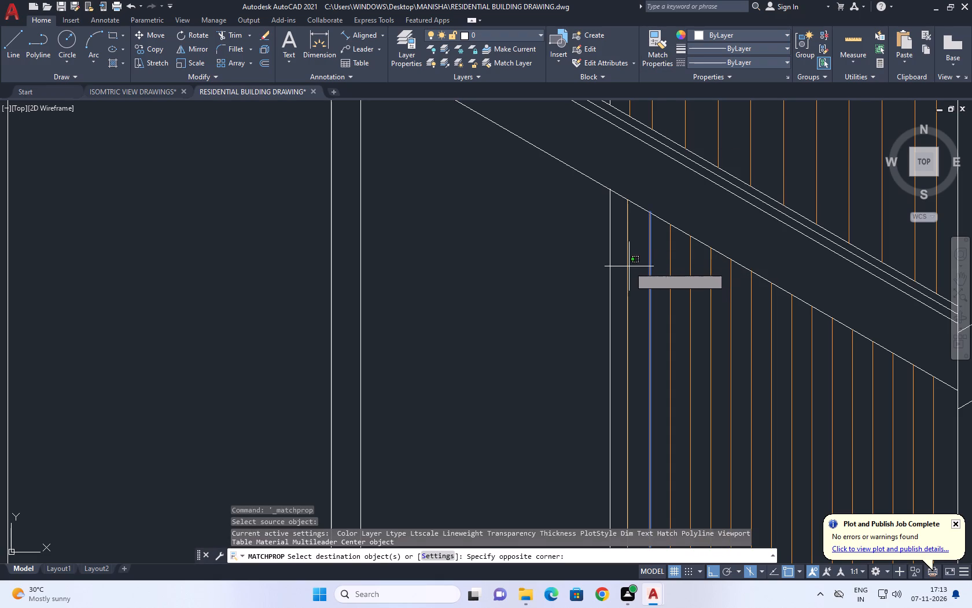
pyautogui.click(624, 263)
pyautogui.moveTo(455, 217); pyautogui.dragTo(448, 218, button='right')
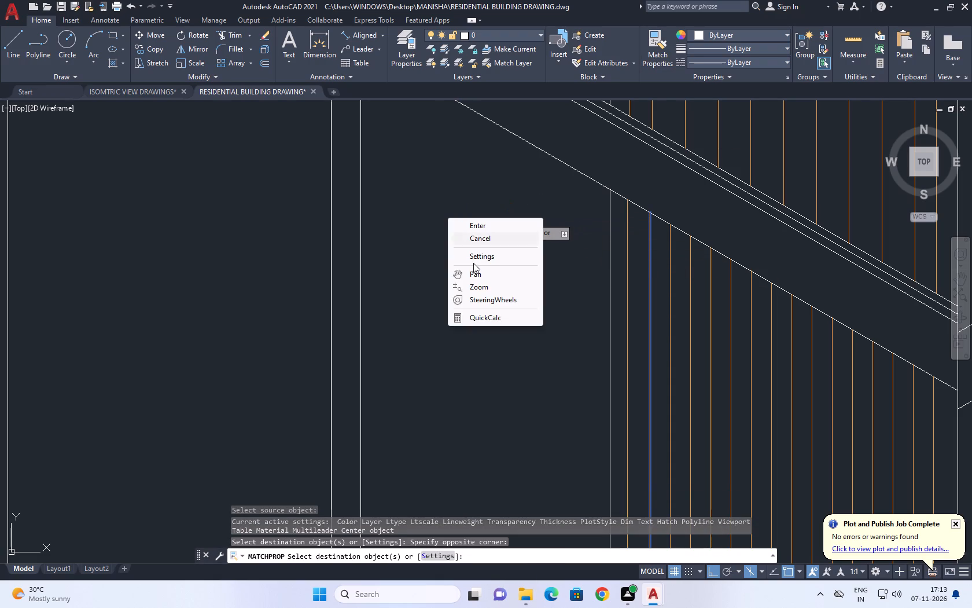
pyautogui.click(491, 240)
# Examine the filled corner panes, the ground-floor windows and the rest of the facade for elements still to texture.
pyautogui.scroll(-3, 492, 271)
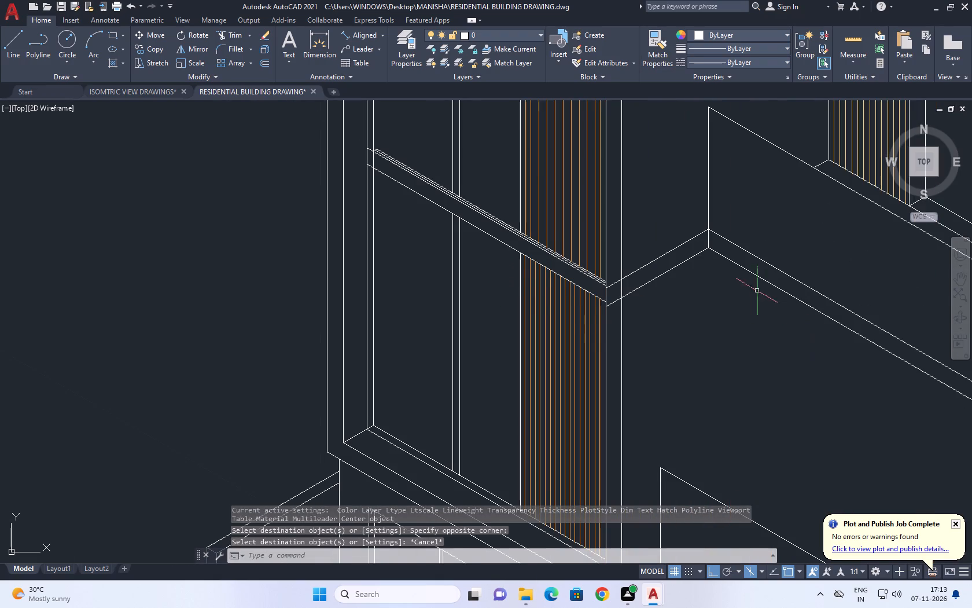
pyautogui.moveTo(757, 291); pyautogui.dragTo(726, 350, button='middle')
pyautogui.scroll(-1, 525, 280)
pyautogui.moveTo(624, 291); pyautogui.dragTo(581, 342, button='middle')
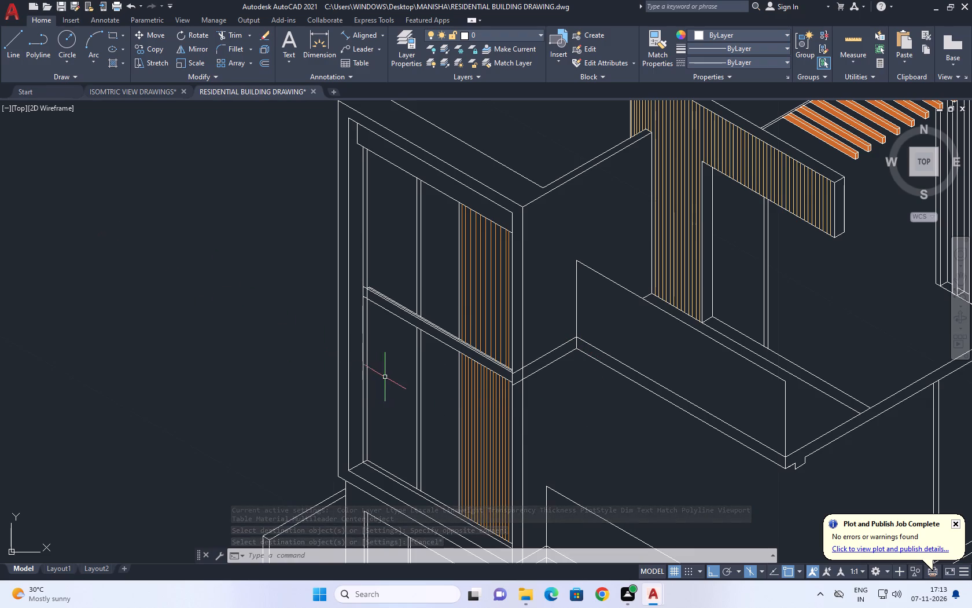
pyautogui.moveTo(385, 377); pyautogui.dragTo(498, 332, button='middle')
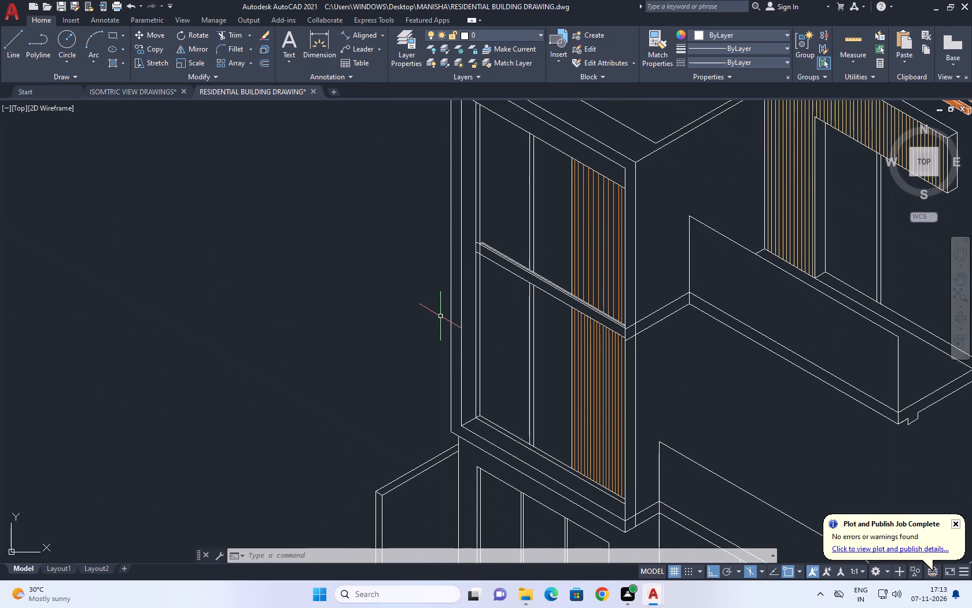
pyautogui.moveTo(472, 339); pyautogui.dragTo(555, 268, button='middle')
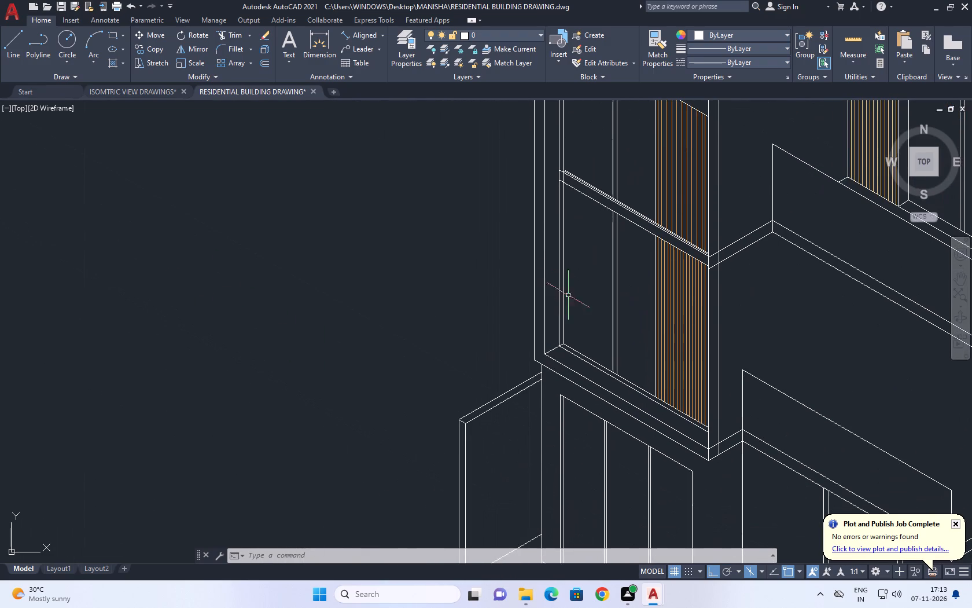
pyautogui.moveTo(646, 403); pyautogui.dragTo(568, 261, button='middle')
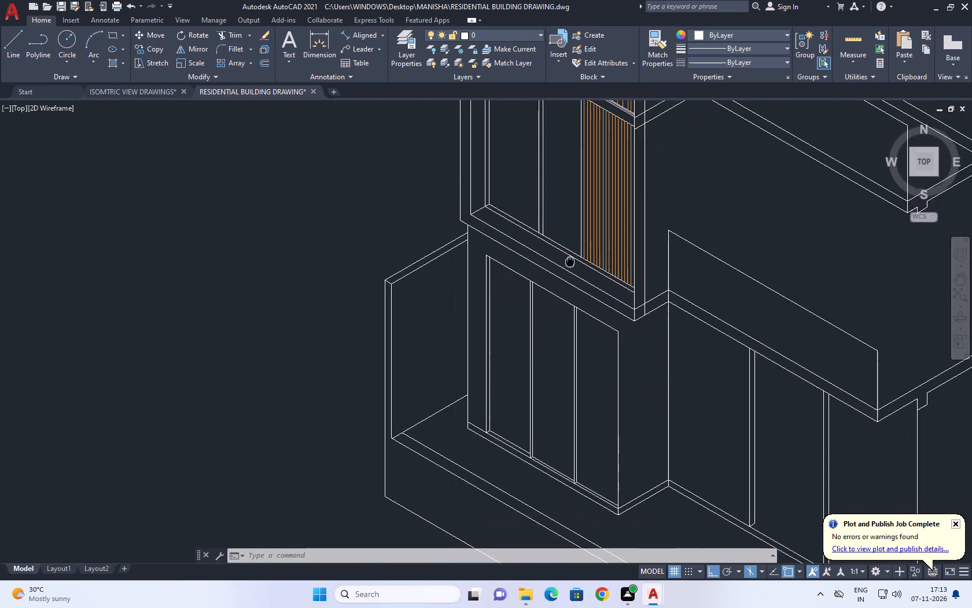
pyautogui.moveTo(568, 261); pyautogui.dragTo(559, 252, button='middle')
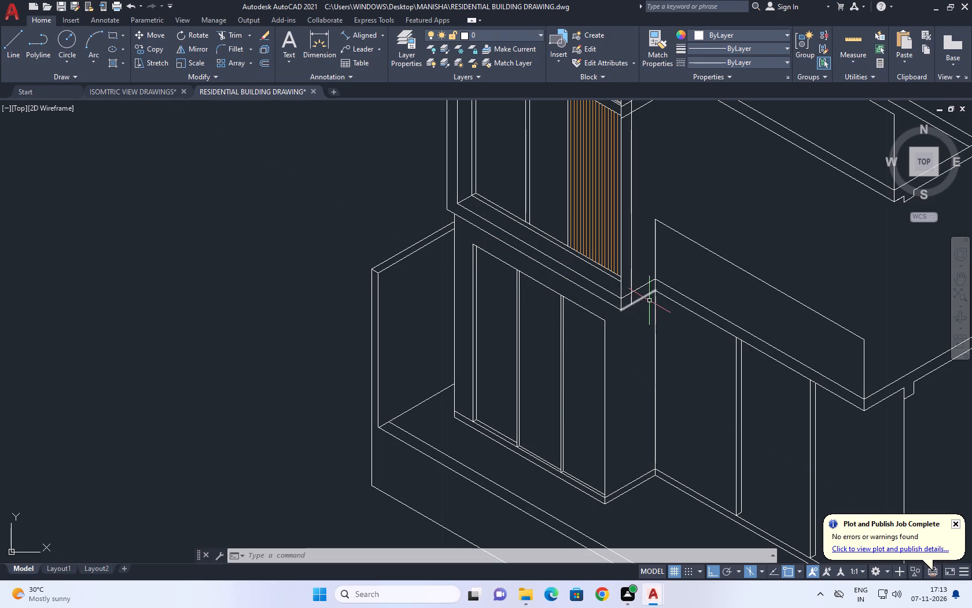
pyautogui.moveTo(652, 303); pyautogui.dragTo(542, 408, button='middle')
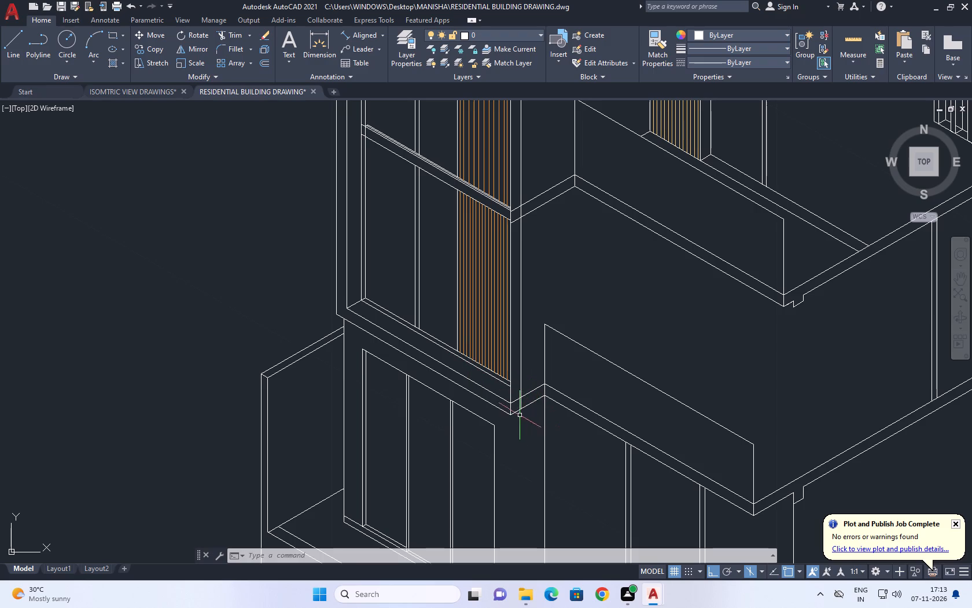
pyautogui.moveTo(519, 439); pyautogui.dragTo(520, 449, button='middle')
pyautogui.scroll(3, 516, 415)
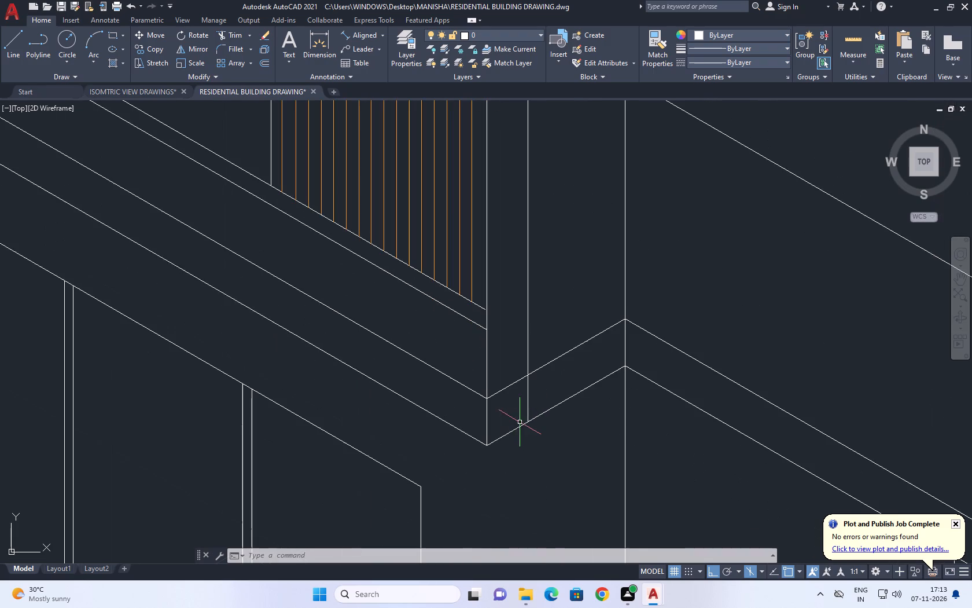
pyautogui.scroll(-3, 555, 424)
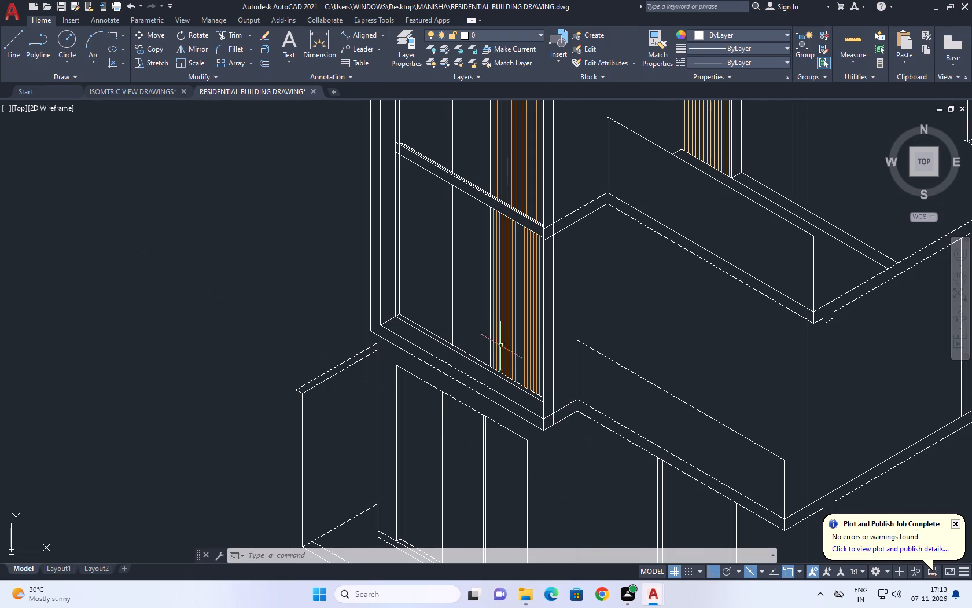
pyautogui.moveTo(498, 356); pyautogui.dragTo(442, 445, button='middle')
pyautogui.scroll(-1, 450, 427)
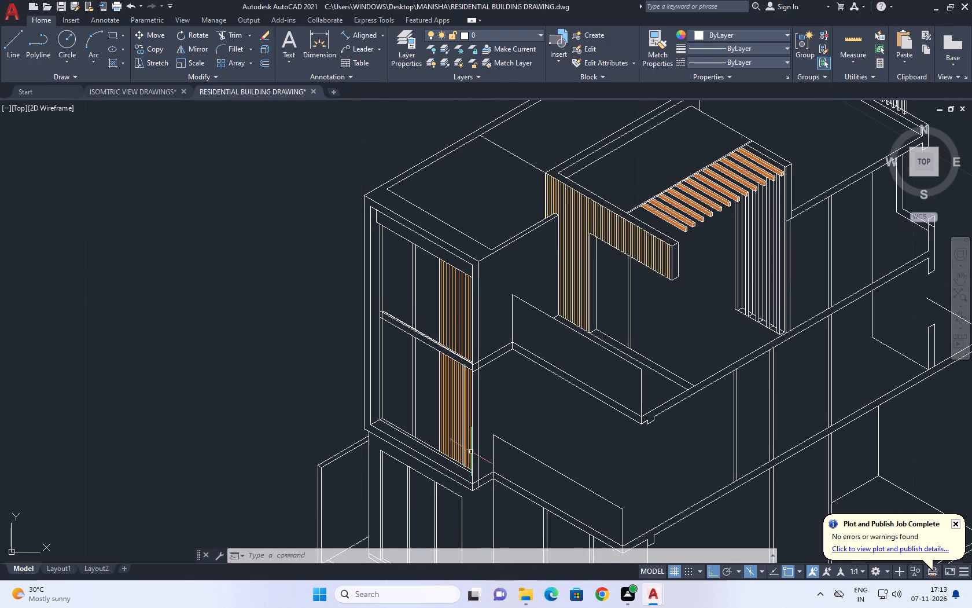
# Extend the lower and upper edge lines of the floor band between the corner windows to the outer vertical corner edge.
pyautogui.scroll(2, 481, 456)
pyautogui.scroll(2, 461, 248)
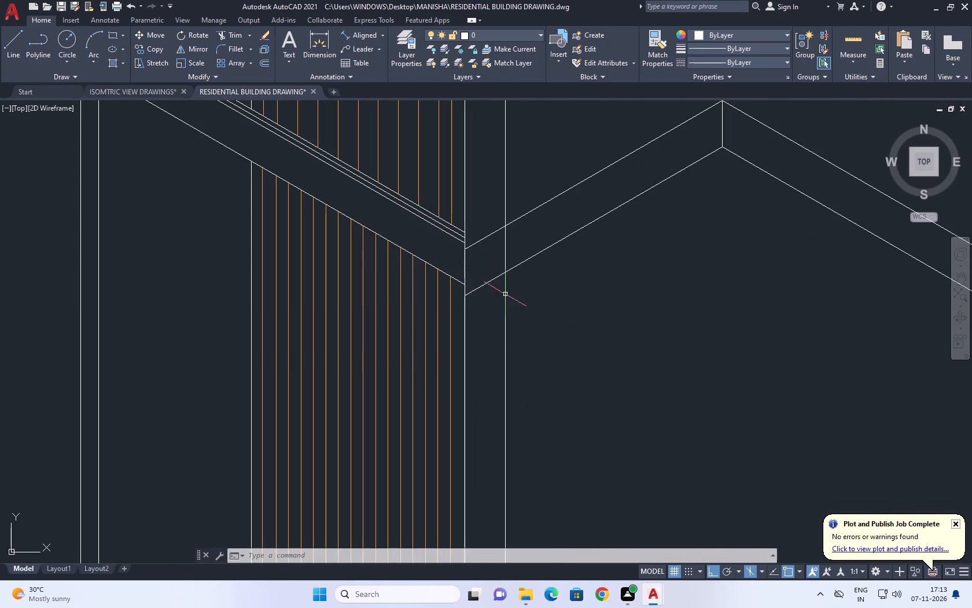
pyautogui.write('EX')
pyautogui.press('space')
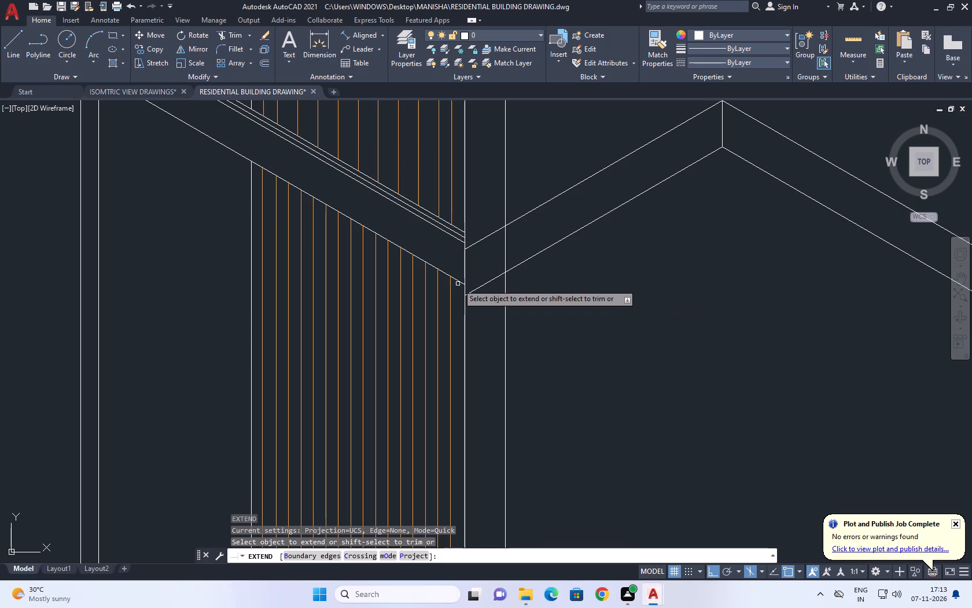
pyautogui.click(458, 280)
pyautogui.click(462, 284)
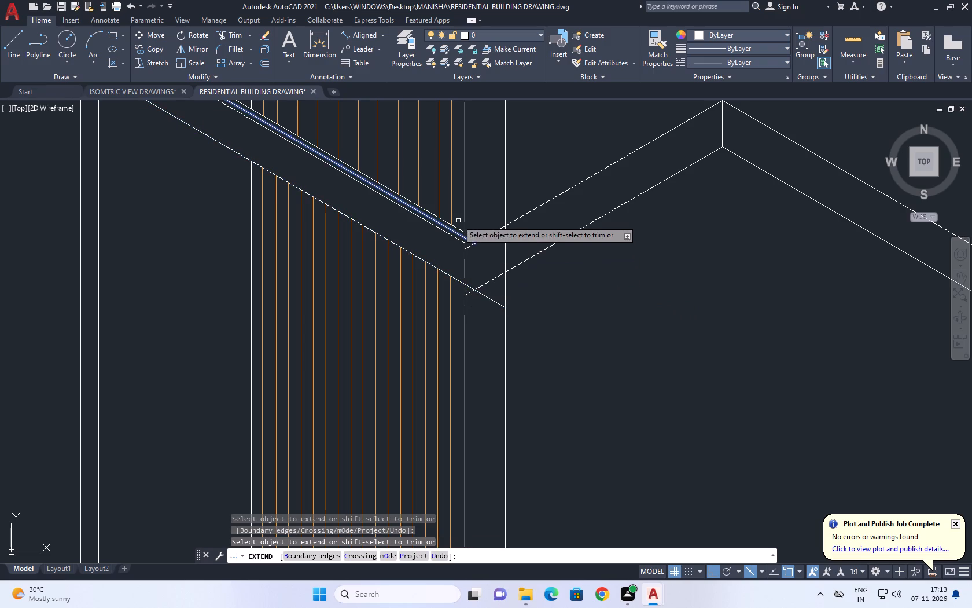
pyautogui.scroll(2, 458, 243)
pyautogui.click(462, 241)
pyautogui.click(463, 241)
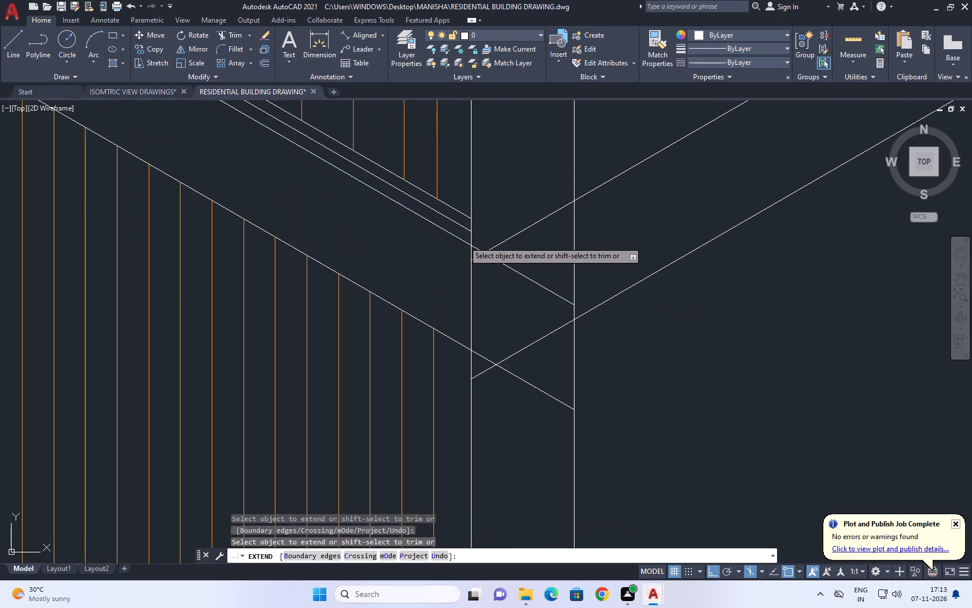
# Extend the two sloping bottom edge lines of the corner window frame past the inner corner line.
pyautogui.scroll(-3, 538, 251)
pyautogui.moveTo(581, 356); pyautogui.dragTo(533, 173, button='middle')
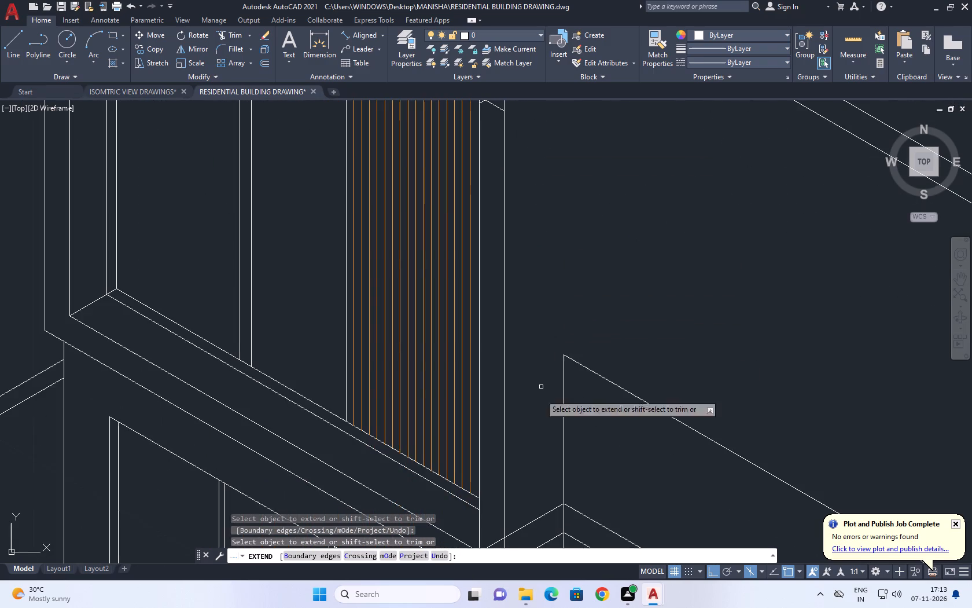
pyautogui.moveTo(535, 433); pyautogui.dragTo(543, 241, button='middle')
pyautogui.click(472, 343)
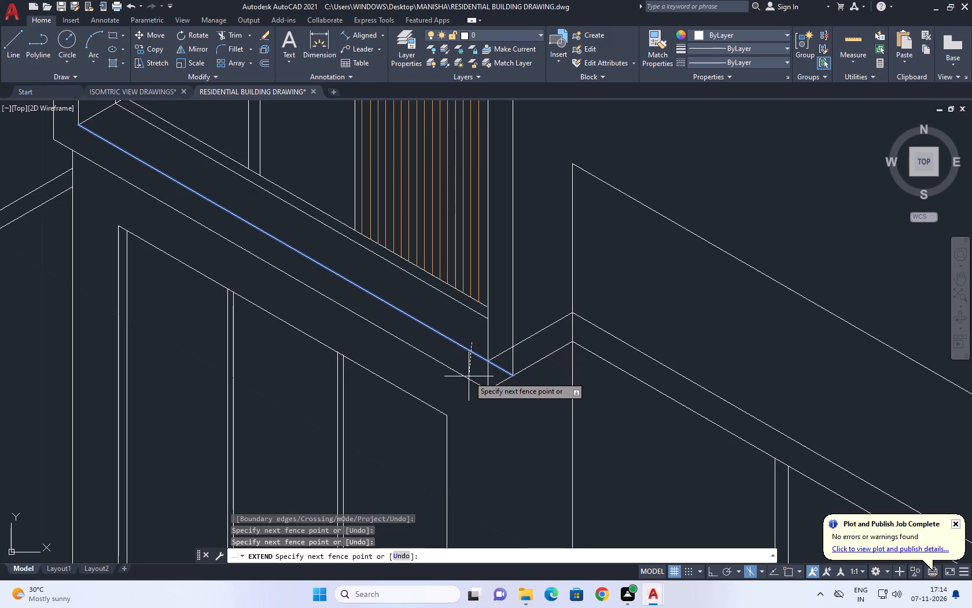
pyautogui.click(468, 382)
pyautogui.rightClick(555, 259)
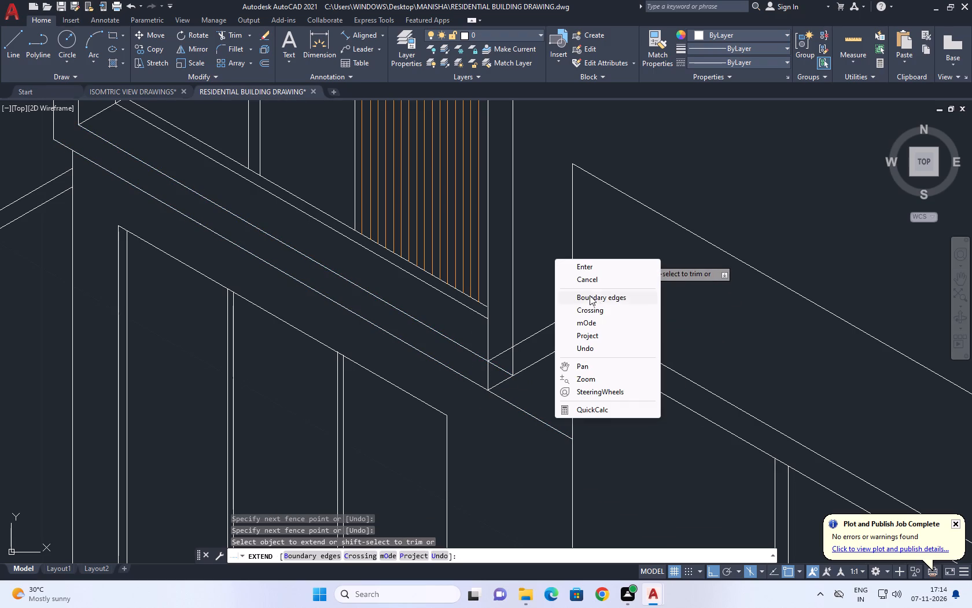
pyautogui.click(598, 279)
# Fillet the outer vertical corner edge with the lowest sloping frame line to form a clean bottom corner.
pyautogui.click(245, 51)
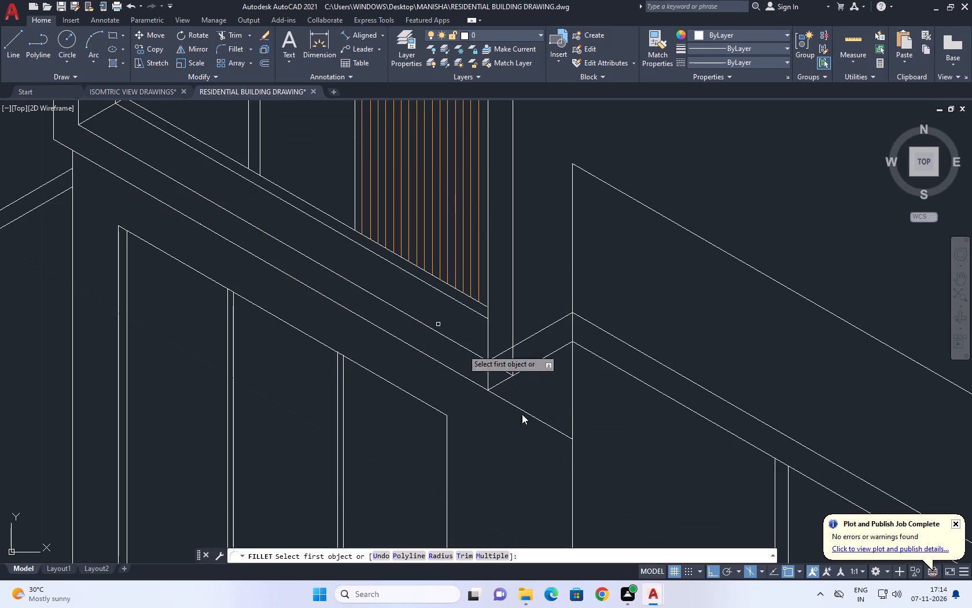
pyautogui.click(514, 368)
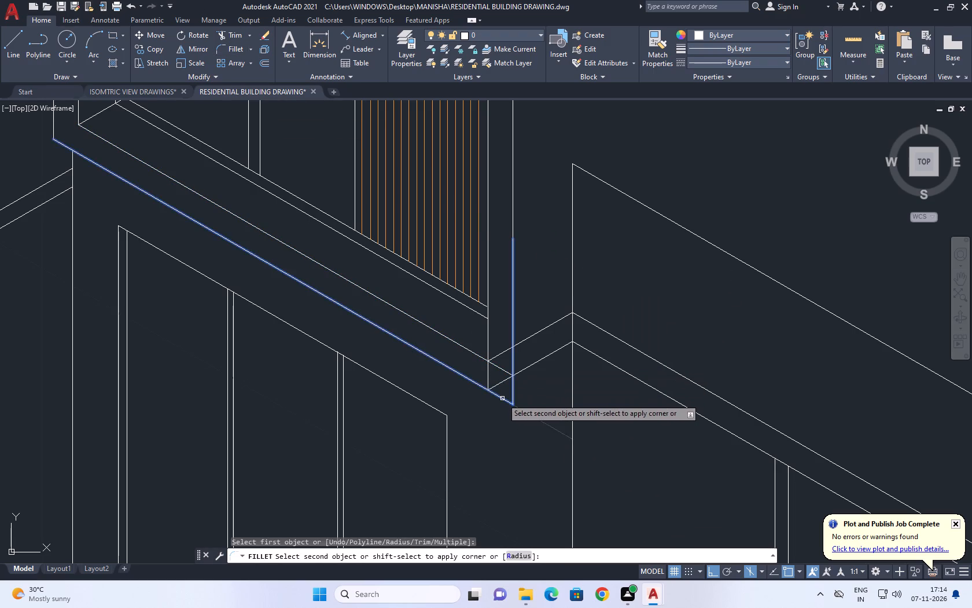
pyautogui.click(502, 398)
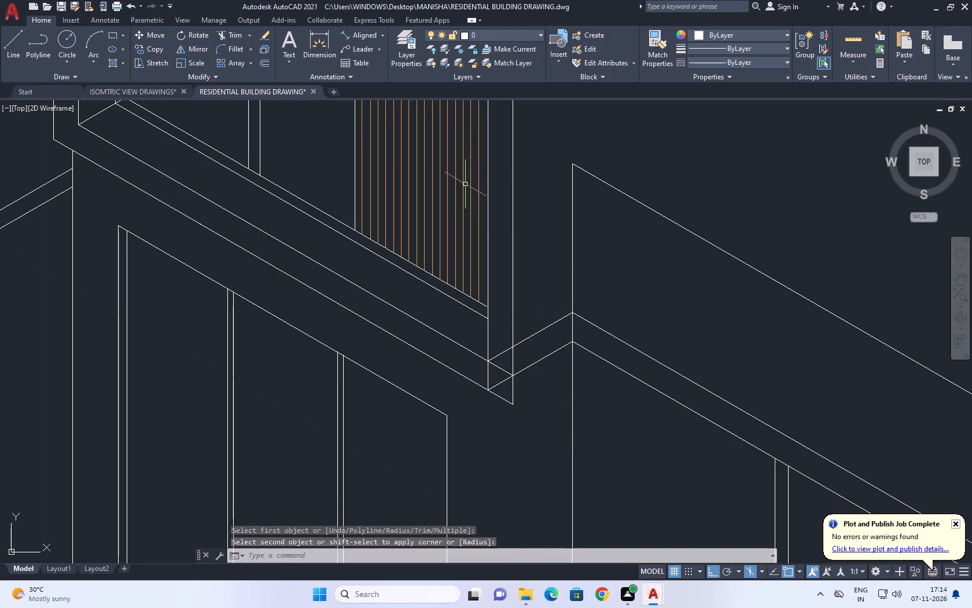
# Move the two short slab edge lines beside the lower frame from the inner corner to the new outer bottom corner.
pyautogui.moveTo(555, 379); pyautogui.dragTo(550, 373)
pyautogui.click(529, 317)
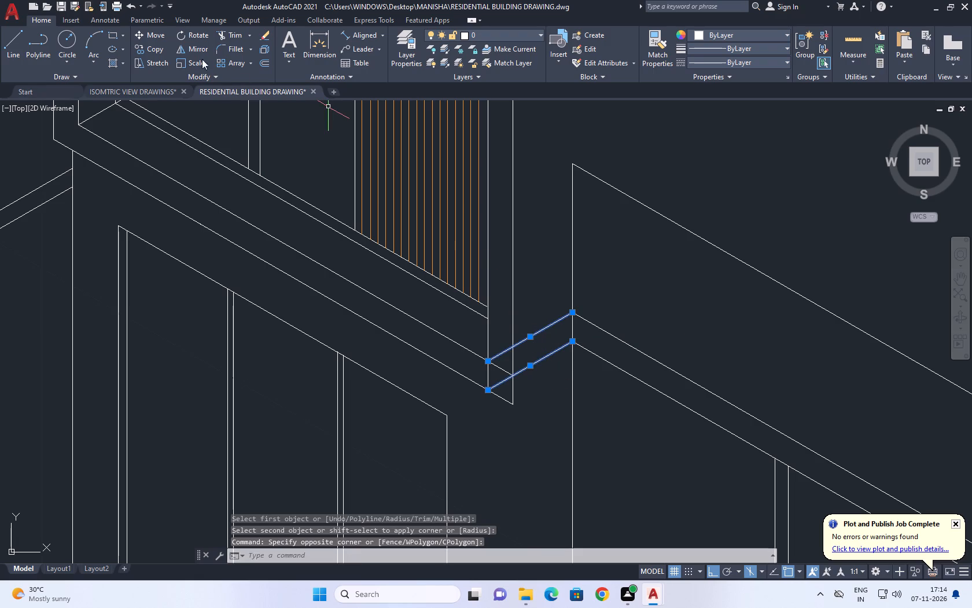
pyautogui.click(153, 36)
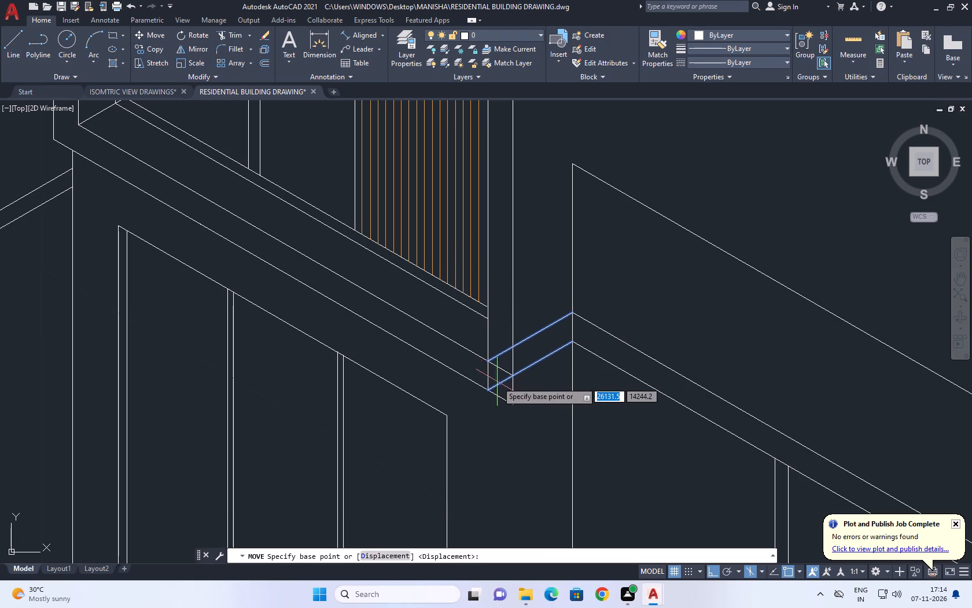
pyautogui.click(486, 391)
pyautogui.click(512, 405)
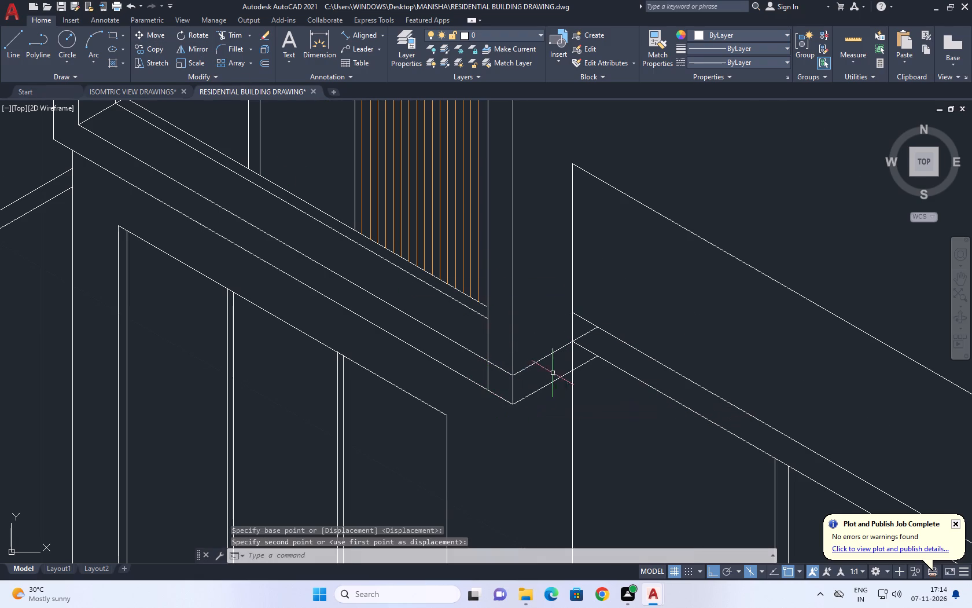
# Move the vertical edge of the lower balcony parapet along the slab to the end of the relocated upper slab line.
pyautogui.scroll(-1, 557, 373)
pyautogui.moveTo(589, 337); pyautogui.dragTo(597, 342, button='middle')
pyautogui.scroll(-2, 597, 342)
pyautogui.scroll(3, 569, 345)
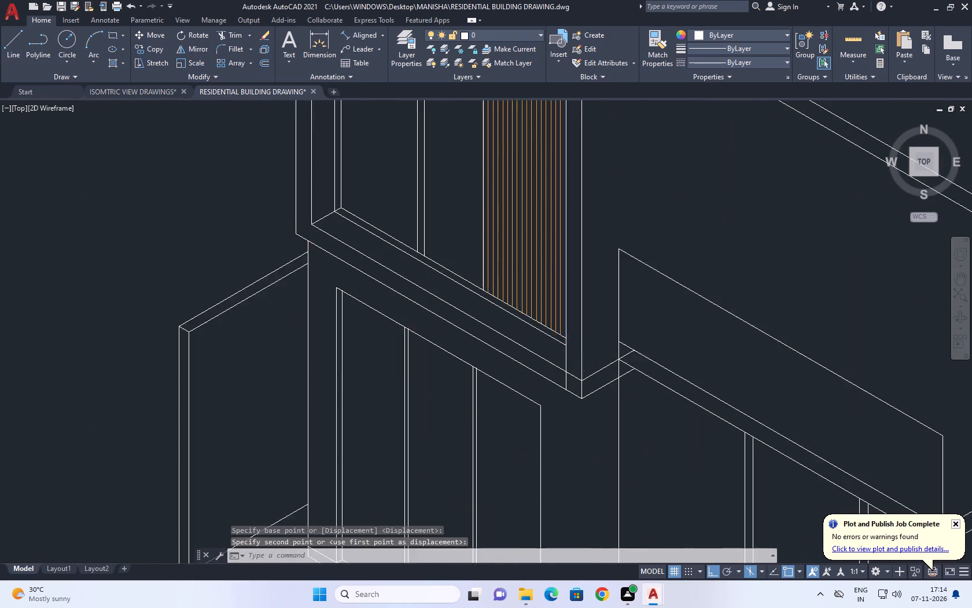
pyautogui.moveTo(587, 406); pyautogui.dragTo(534, 418, button='middle')
pyautogui.moveTo(603, 321); pyautogui.dragTo(584, 314)
pyautogui.click(548, 287)
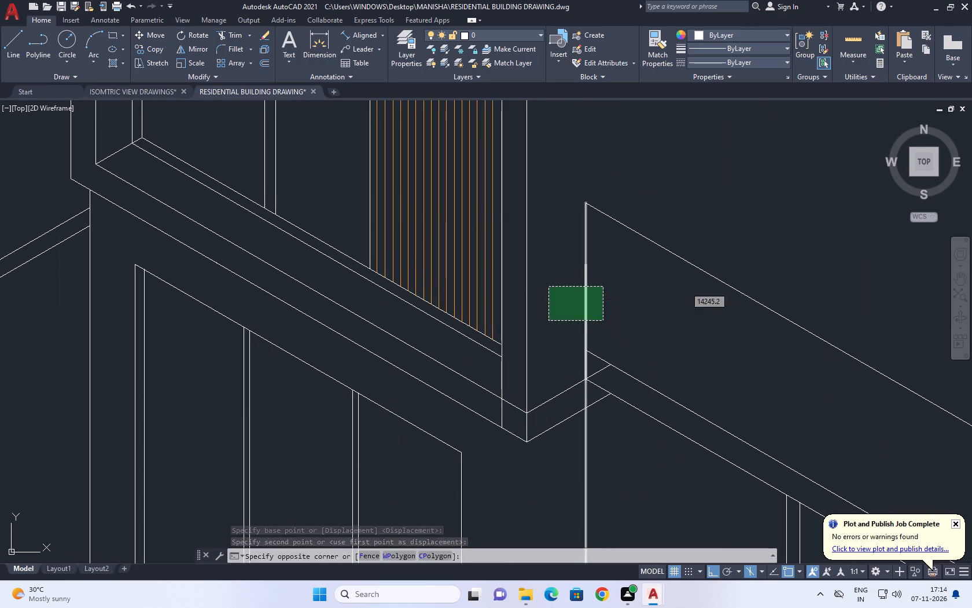
pyautogui.click(152, 34)
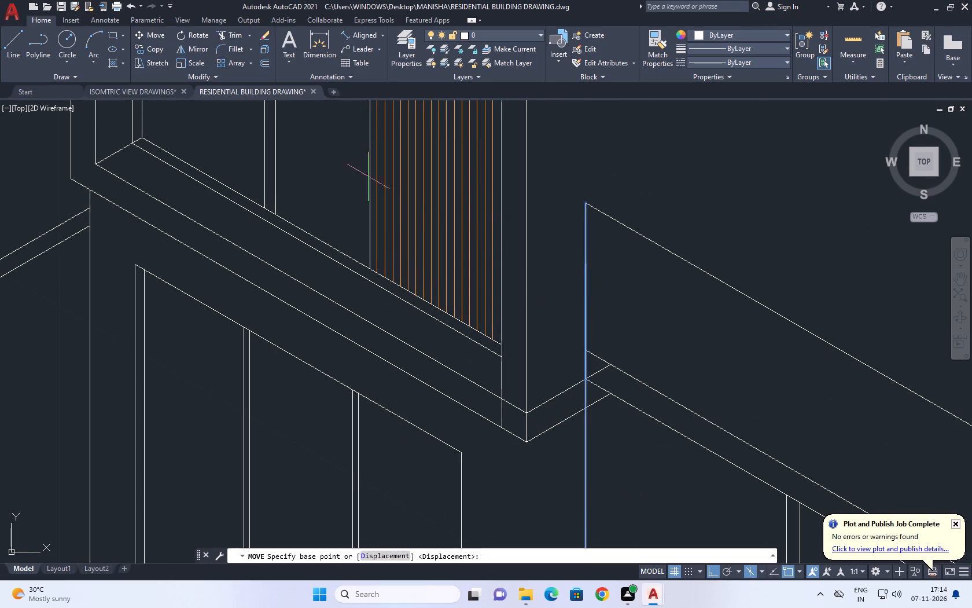
pyautogui.scroll(2, 569, 343)
pyautogui.click(606, 359)
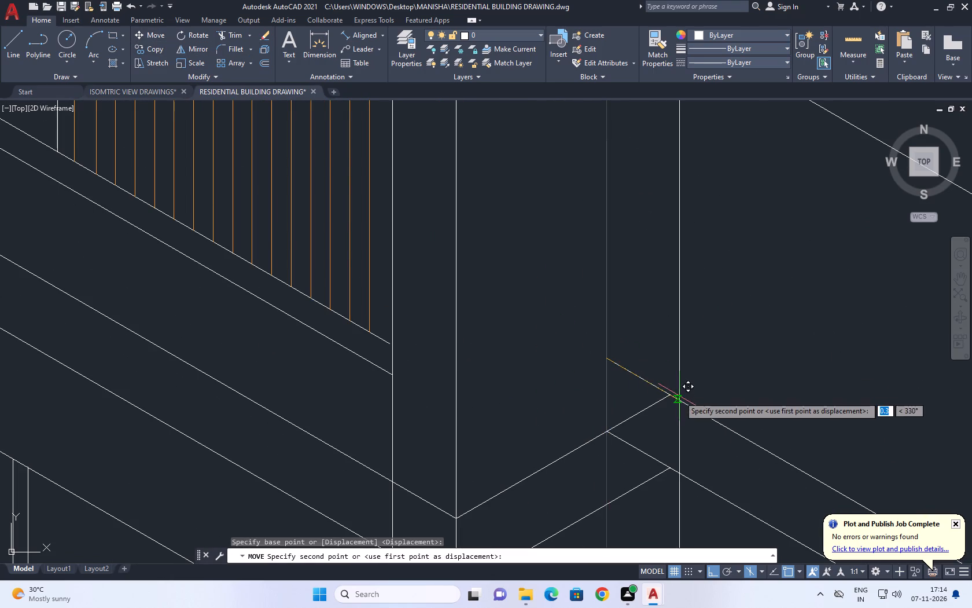
pyautogui.click(666, 395)
pyautogui.scroll(-4, 647, 354)
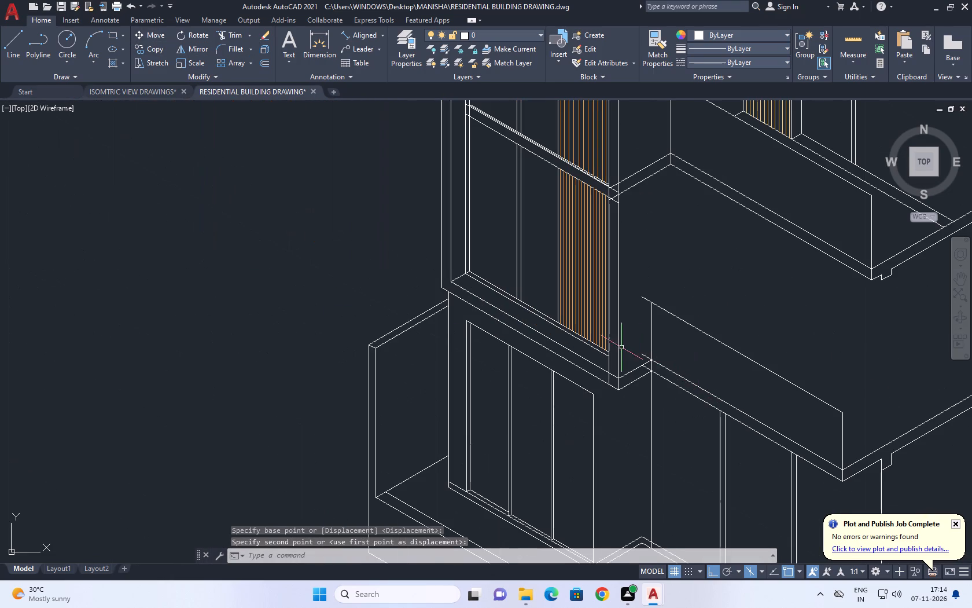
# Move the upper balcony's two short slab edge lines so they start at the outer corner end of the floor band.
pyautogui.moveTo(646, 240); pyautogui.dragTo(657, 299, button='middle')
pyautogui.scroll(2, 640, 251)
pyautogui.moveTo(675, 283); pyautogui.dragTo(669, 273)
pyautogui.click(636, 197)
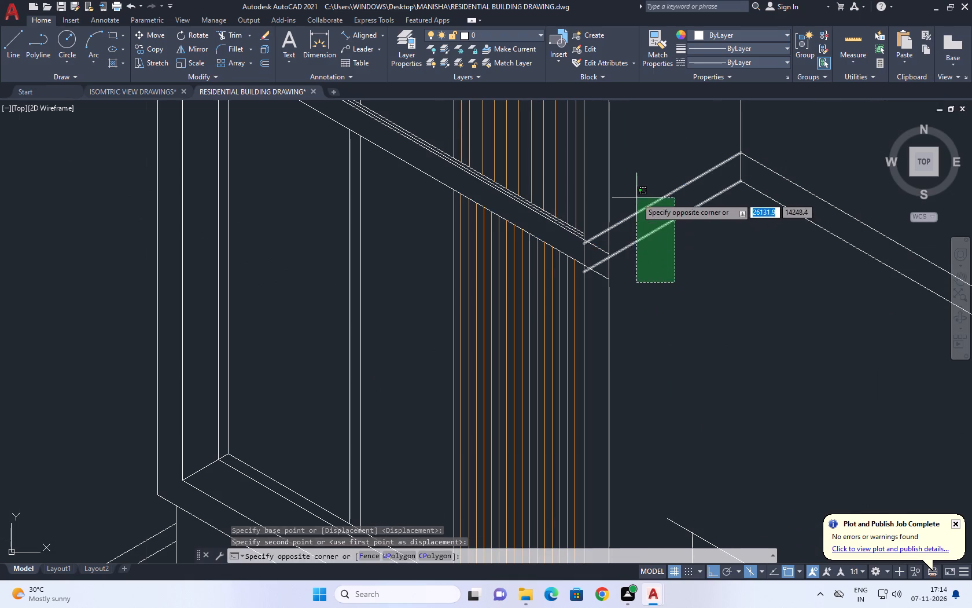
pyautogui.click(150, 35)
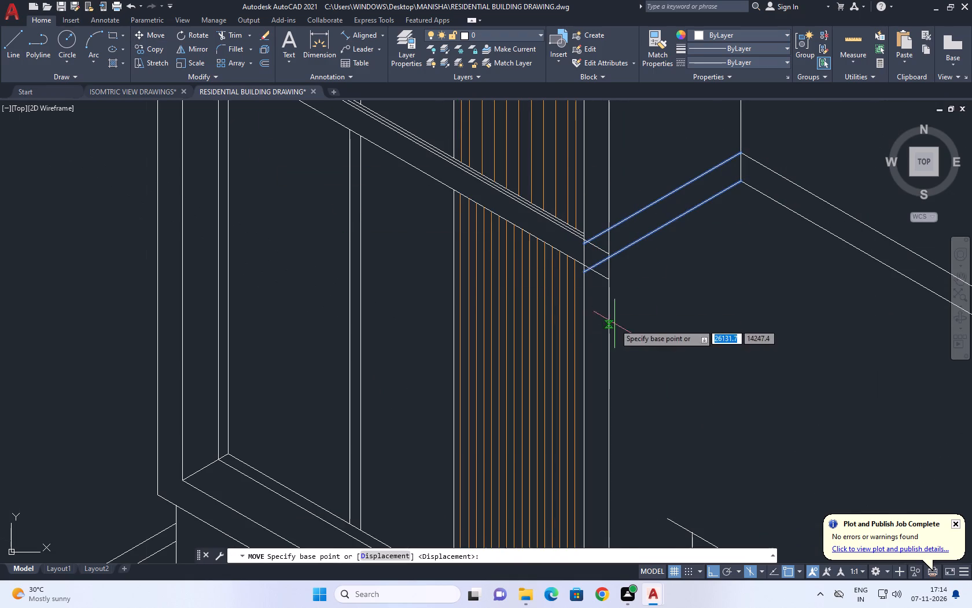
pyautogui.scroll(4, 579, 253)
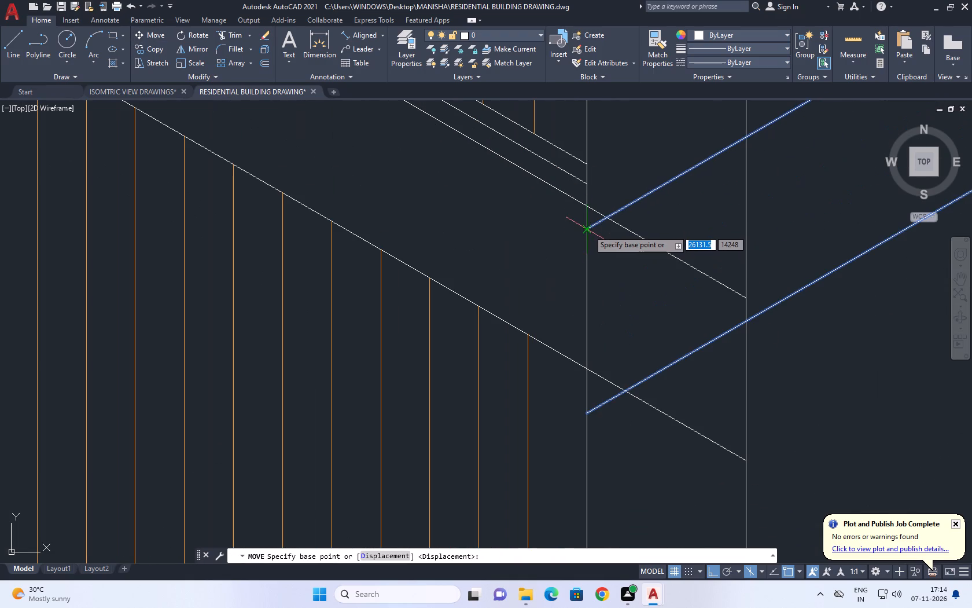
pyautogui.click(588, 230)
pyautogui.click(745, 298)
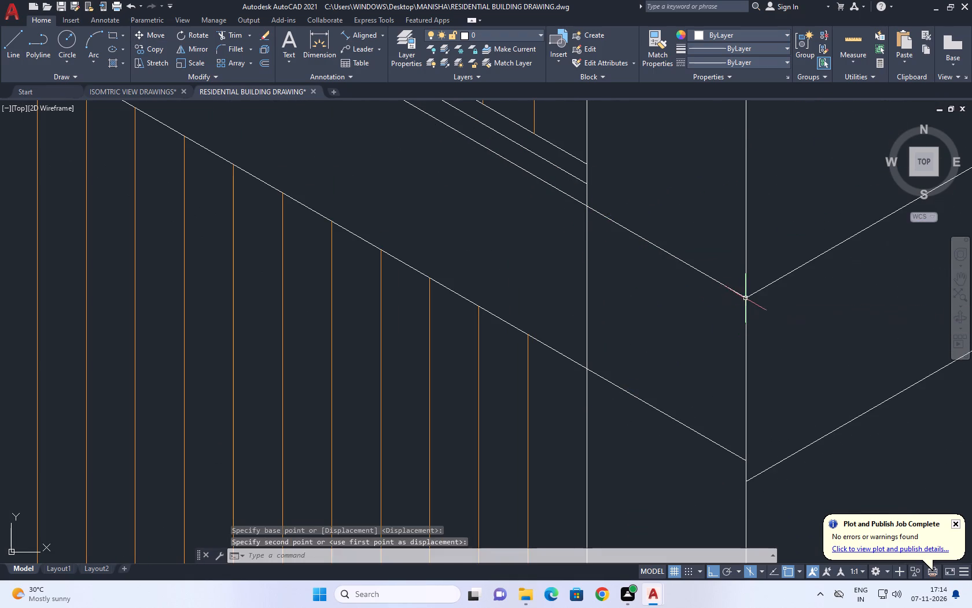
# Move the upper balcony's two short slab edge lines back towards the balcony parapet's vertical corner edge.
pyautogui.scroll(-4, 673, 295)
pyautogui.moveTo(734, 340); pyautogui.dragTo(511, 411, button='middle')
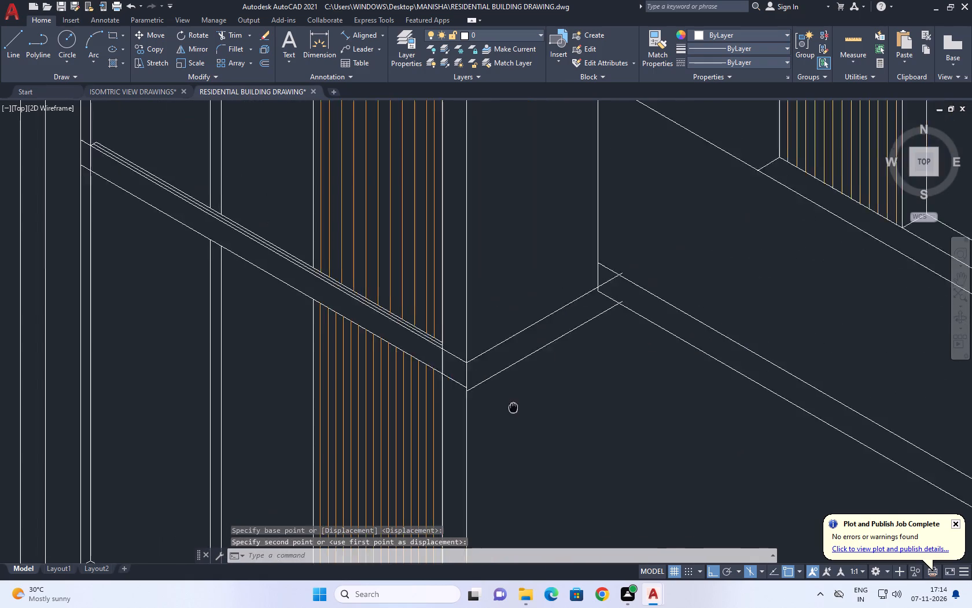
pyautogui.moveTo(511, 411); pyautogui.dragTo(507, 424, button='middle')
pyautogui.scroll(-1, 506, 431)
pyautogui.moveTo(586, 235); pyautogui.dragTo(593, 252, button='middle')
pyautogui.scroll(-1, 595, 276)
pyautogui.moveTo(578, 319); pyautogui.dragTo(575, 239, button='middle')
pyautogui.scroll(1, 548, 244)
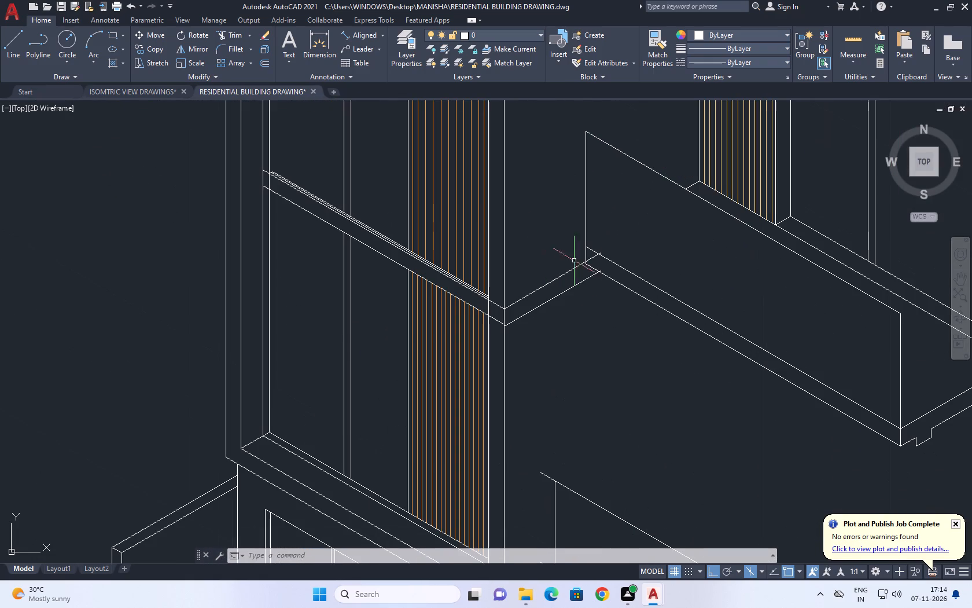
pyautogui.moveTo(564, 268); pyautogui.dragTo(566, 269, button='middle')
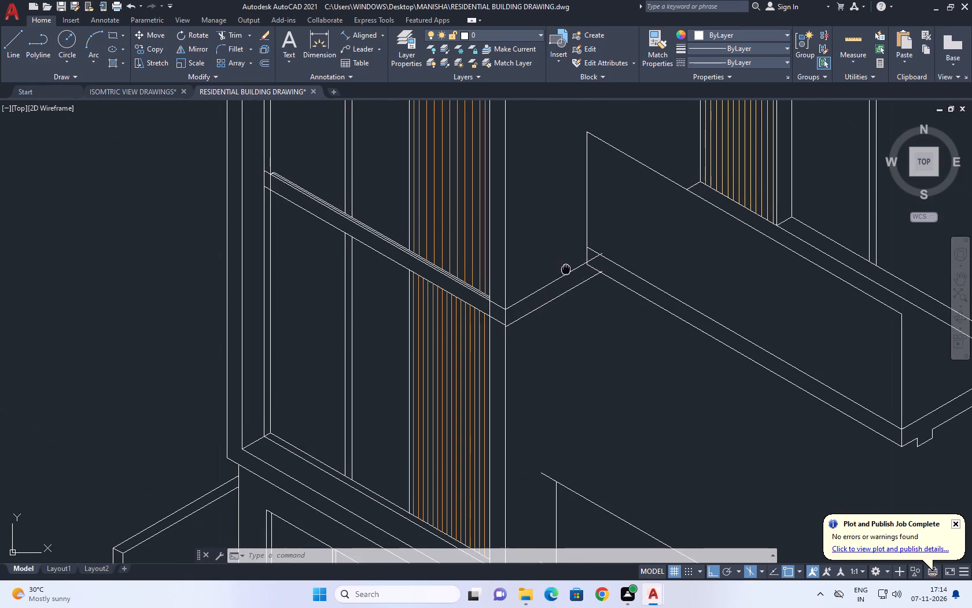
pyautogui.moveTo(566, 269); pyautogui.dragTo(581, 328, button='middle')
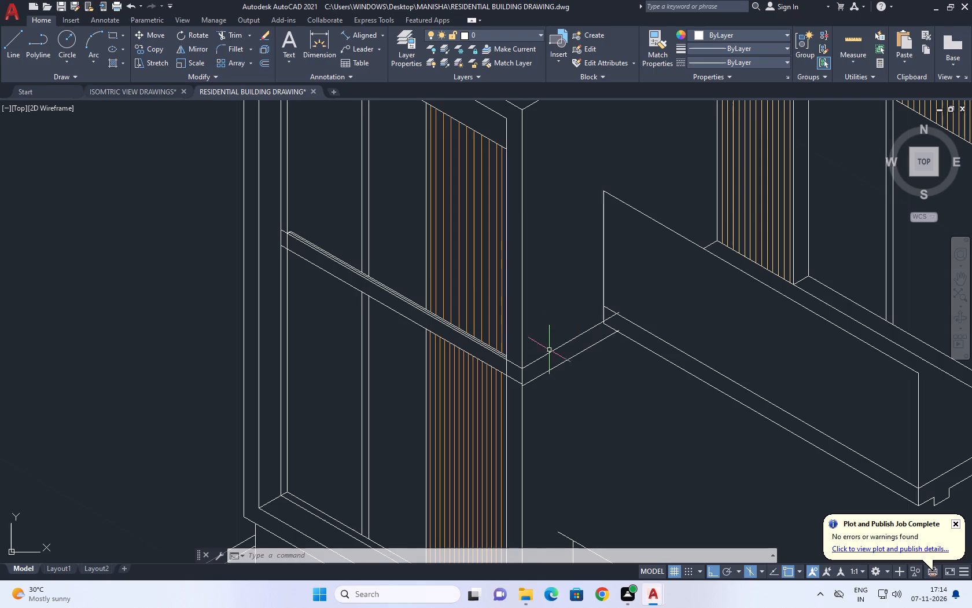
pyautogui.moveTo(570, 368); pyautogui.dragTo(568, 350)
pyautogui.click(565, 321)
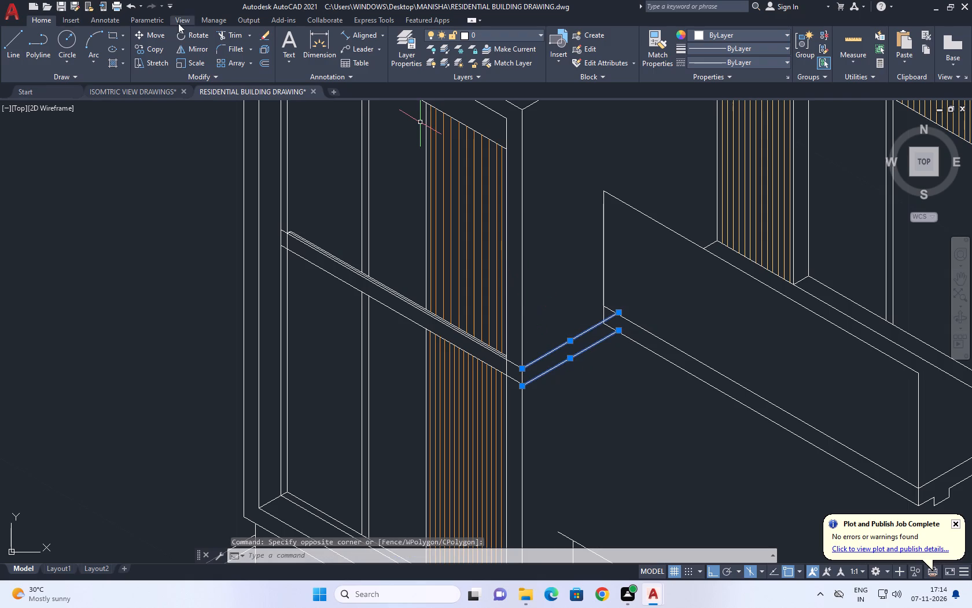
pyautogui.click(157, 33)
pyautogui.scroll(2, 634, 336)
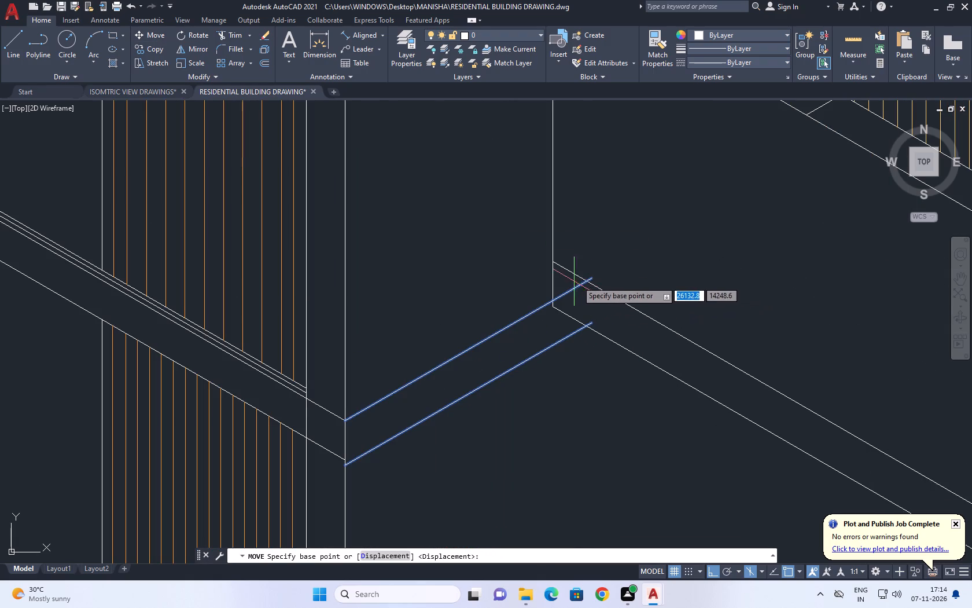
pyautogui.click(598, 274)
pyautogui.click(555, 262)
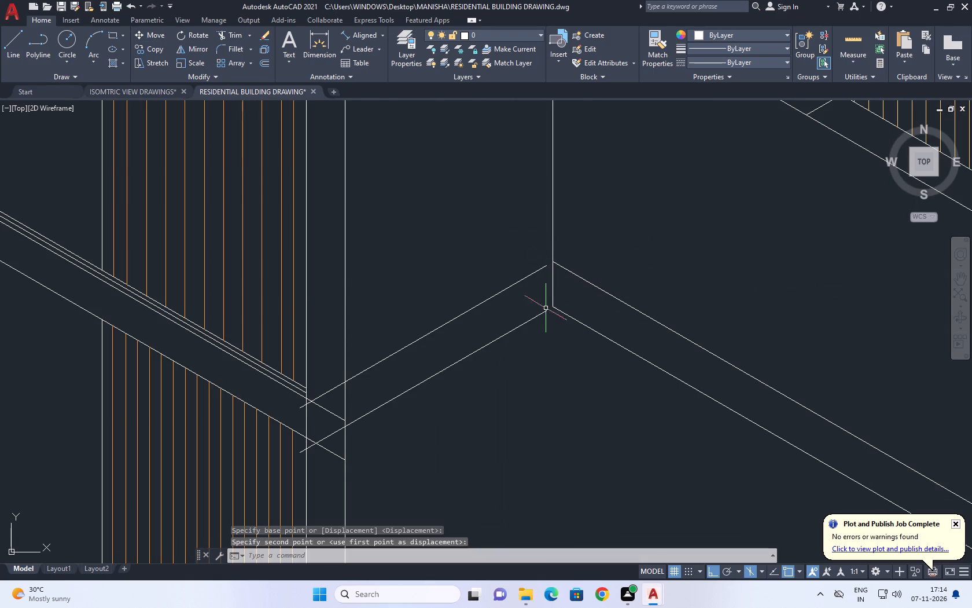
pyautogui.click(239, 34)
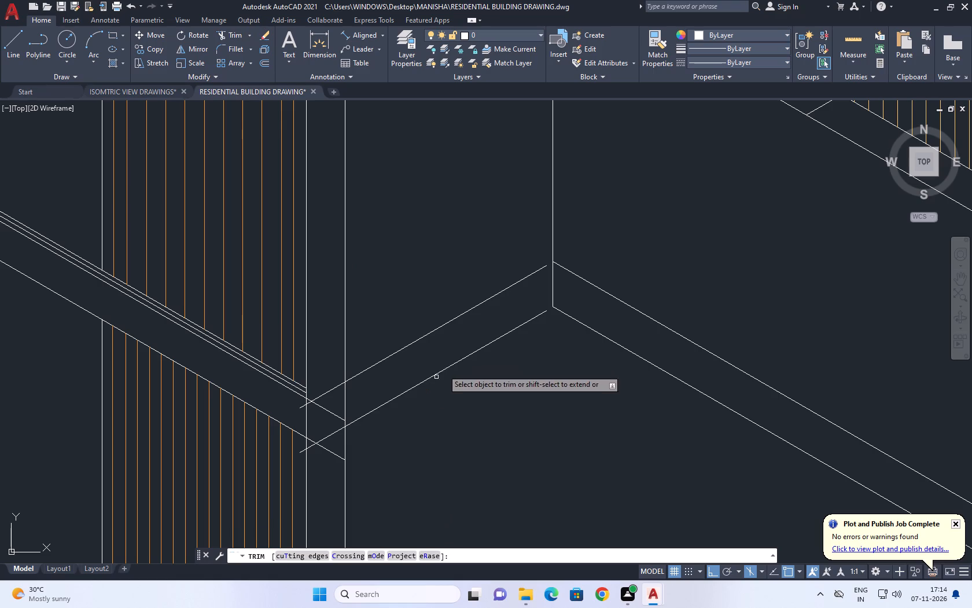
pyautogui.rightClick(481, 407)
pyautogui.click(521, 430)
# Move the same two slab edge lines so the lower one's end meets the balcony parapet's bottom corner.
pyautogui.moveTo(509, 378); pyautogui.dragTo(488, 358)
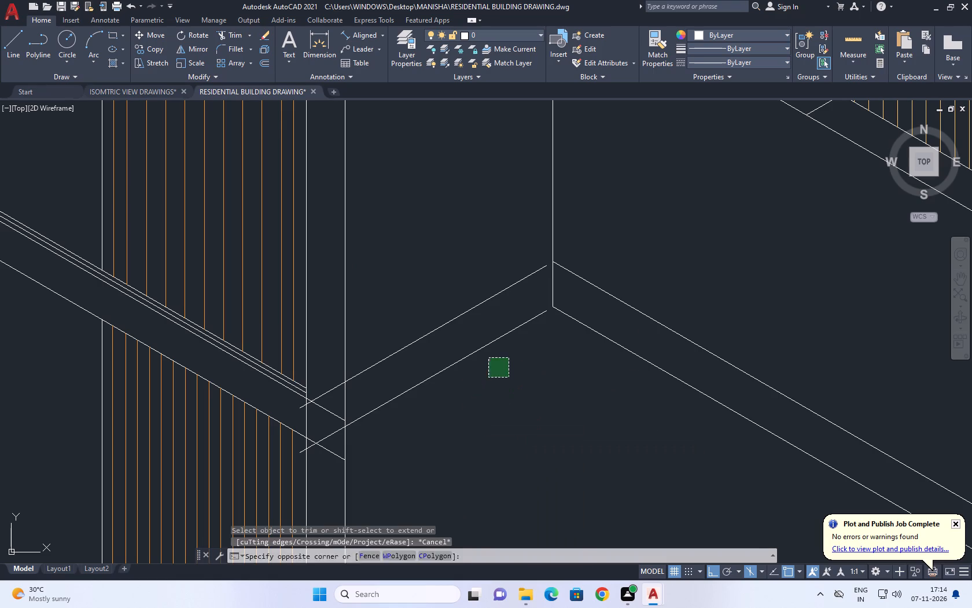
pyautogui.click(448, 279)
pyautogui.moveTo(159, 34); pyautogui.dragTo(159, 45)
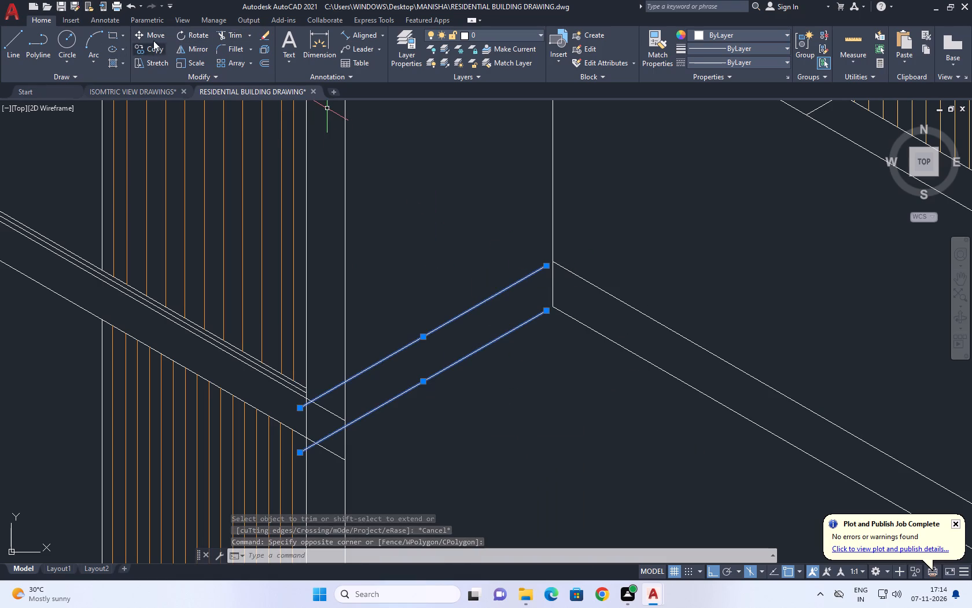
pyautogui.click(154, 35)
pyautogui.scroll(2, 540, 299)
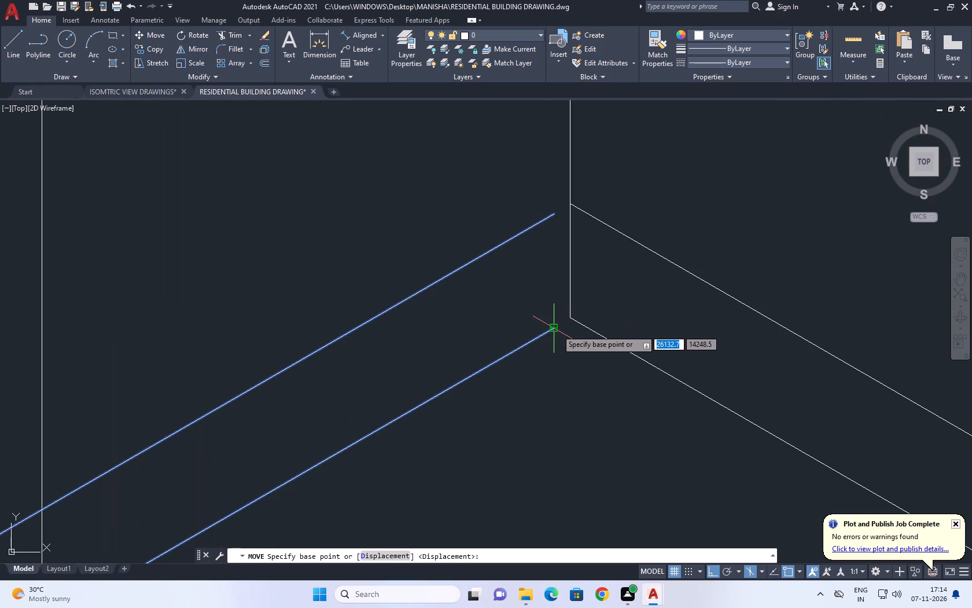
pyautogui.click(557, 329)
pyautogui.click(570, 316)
# Trim the upper balcony's two slab edge lines back to the corner's outer vertical line and remove the leftover stubs inside the corner.
pyautogui.scroll(-4, 604, 325)
pyautogui.moveTo(578, 367); pyautogui.dragTo(576, 336, button='middle')
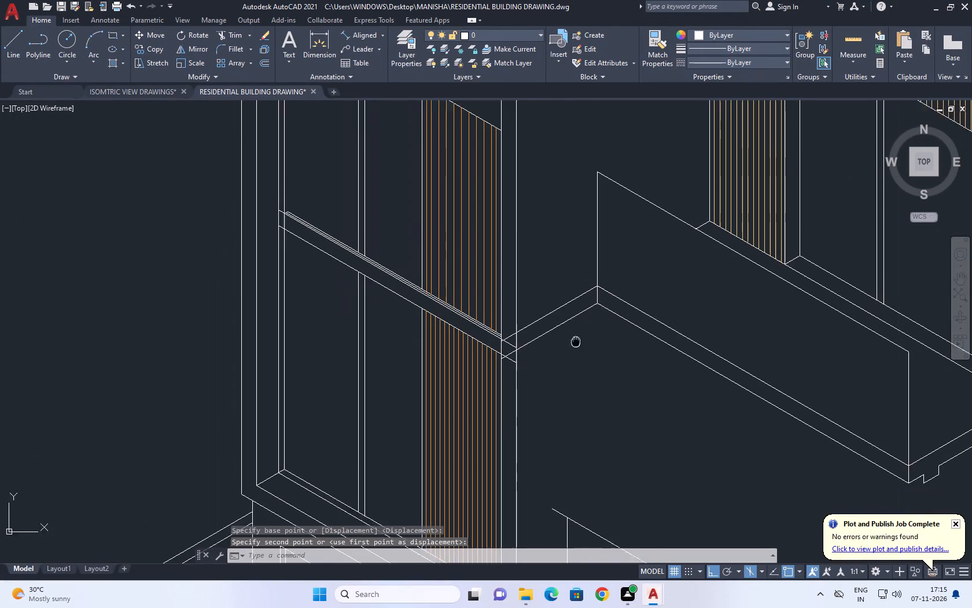
pyautogui.click(229, 33)
pyautogui.scroll(1, 477, 306)
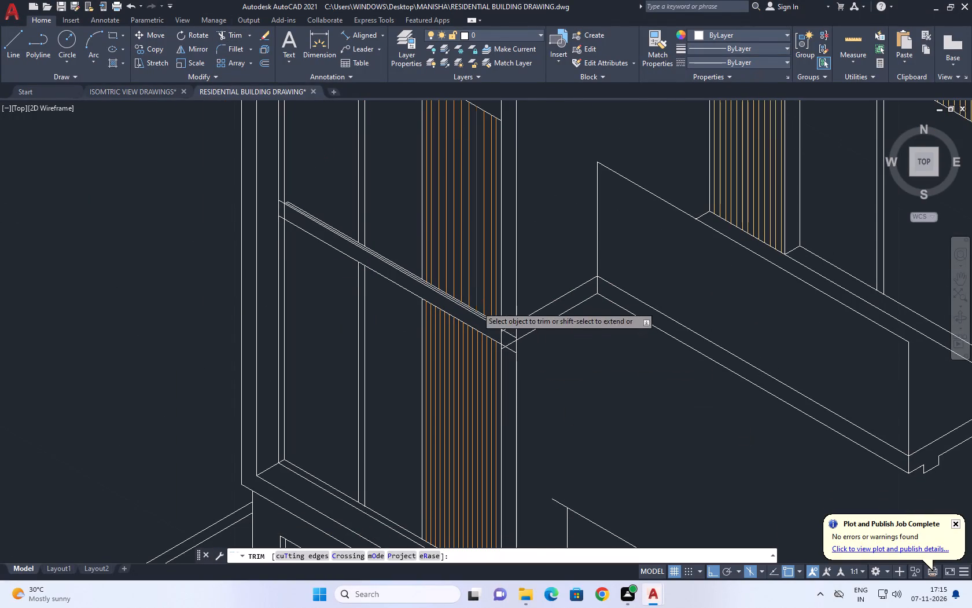
pyautogui.scroll(2, 477, 306)
pyautogui.click(604, 465)
pyautogui.click(594, 446)
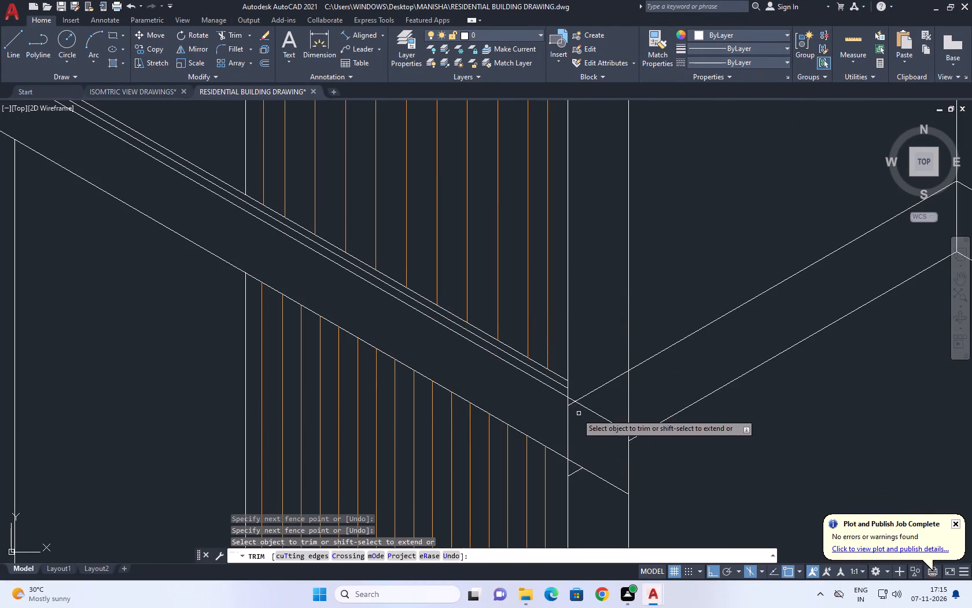
pyautogui.scroll(1, 577, 413)
pyautogui.click(568, 397)
pyautogui.click(632, 395)
pyautogui.click(627, 317)
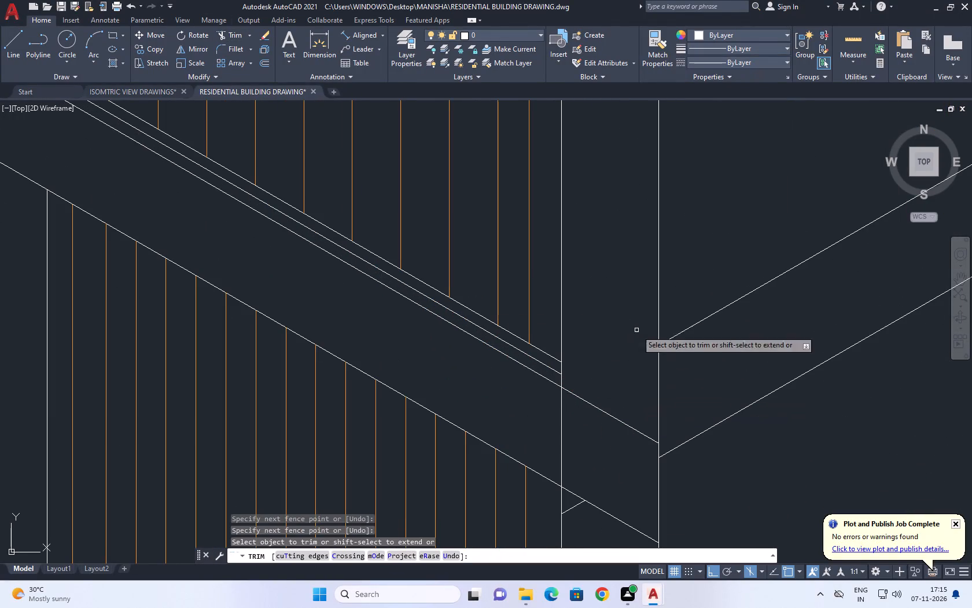
pyautogui.moveTo(660, 409); pyautogui.dragTo(636, 281, button='middle')
pyautogui.click(551, 380)
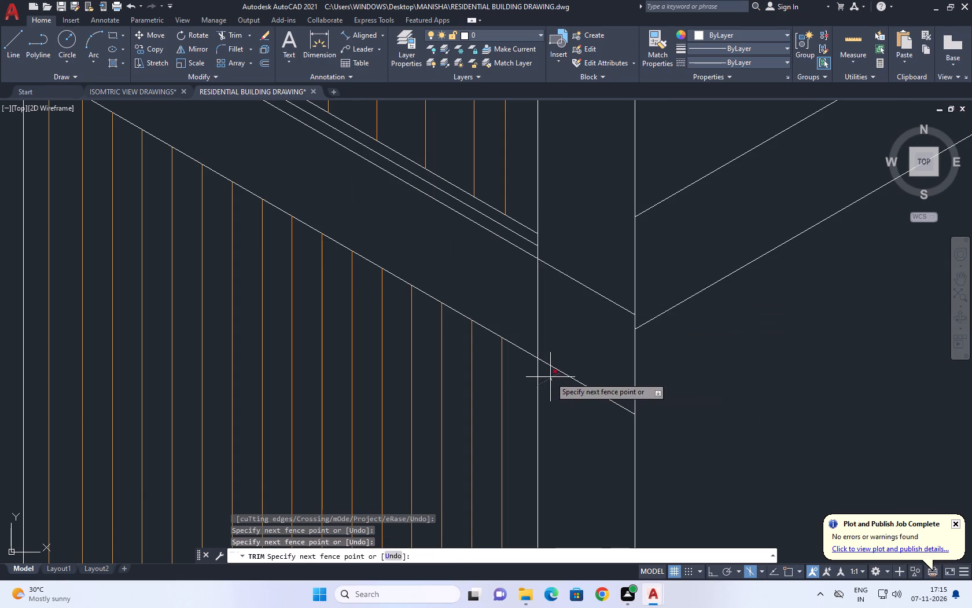
pyautogui.click(549, 375)
# Trim the lower balcony's parapet top line and two slab edge lines where they extend past the parapet's vertical corner edge.
pyautogui.scroll(-1, 604, 339)
pyautogui.moveTo(677, 384); pyautogui.dragTo(642, 233, button='middle')
pyautogui.scroll(-2, 602, 212)
pyautogui.moveTo(670, 354); pyautogui.dragTo(620, 230, button='middle')
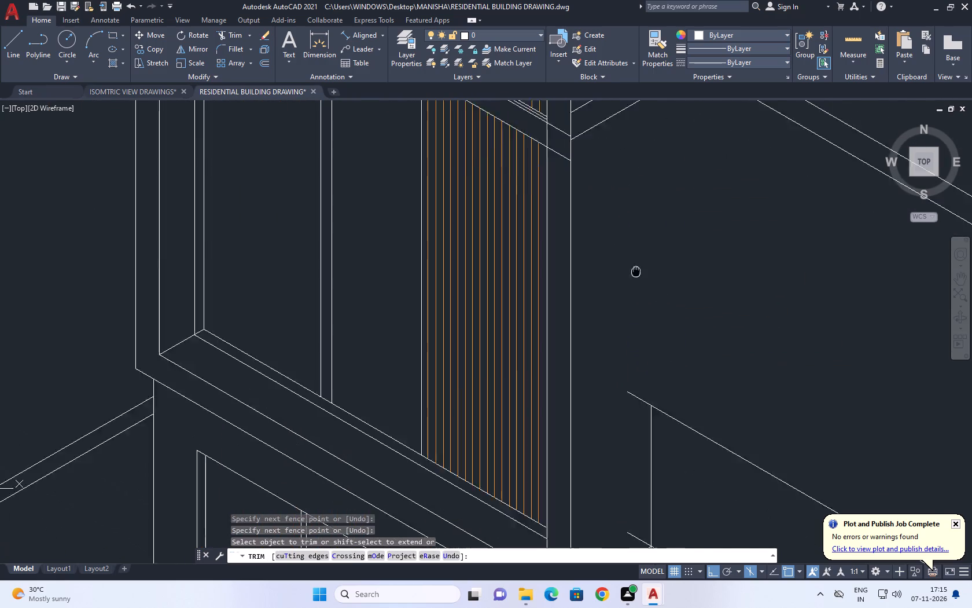
pyautogui.moveTo(620, 230); pyautogui.dragTo(608, 202, button='middle')
pyautogui.click(613, 307)
pyautogui.click(605, 318)
pyautogui.moveTo(604, 377); pyautogui.dragTo(575, 274, button='middle')
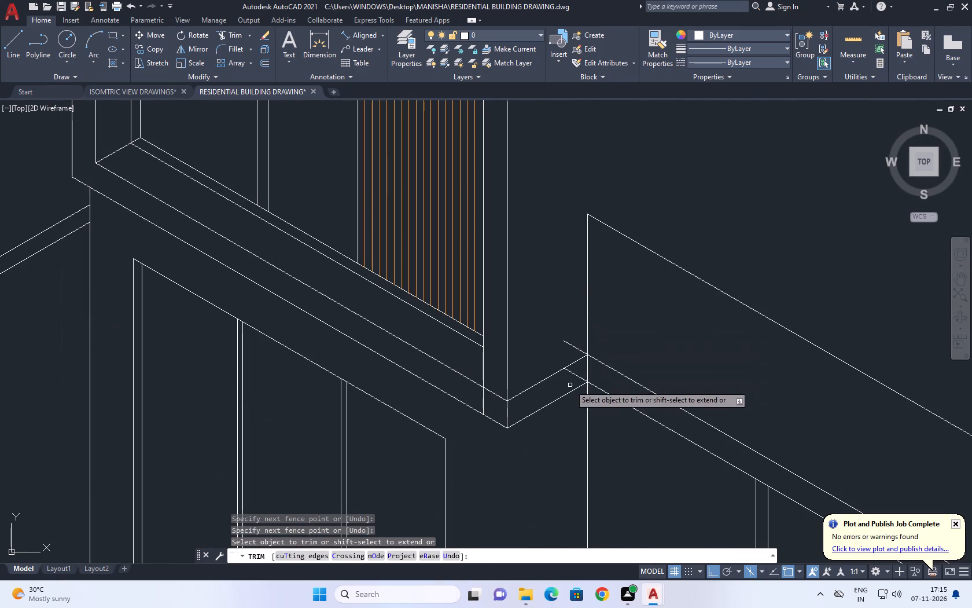
pyautogui.click(576, 373)
pyautogui.click(576, 346)
pyautogui.scroll(-2, 548, 291)
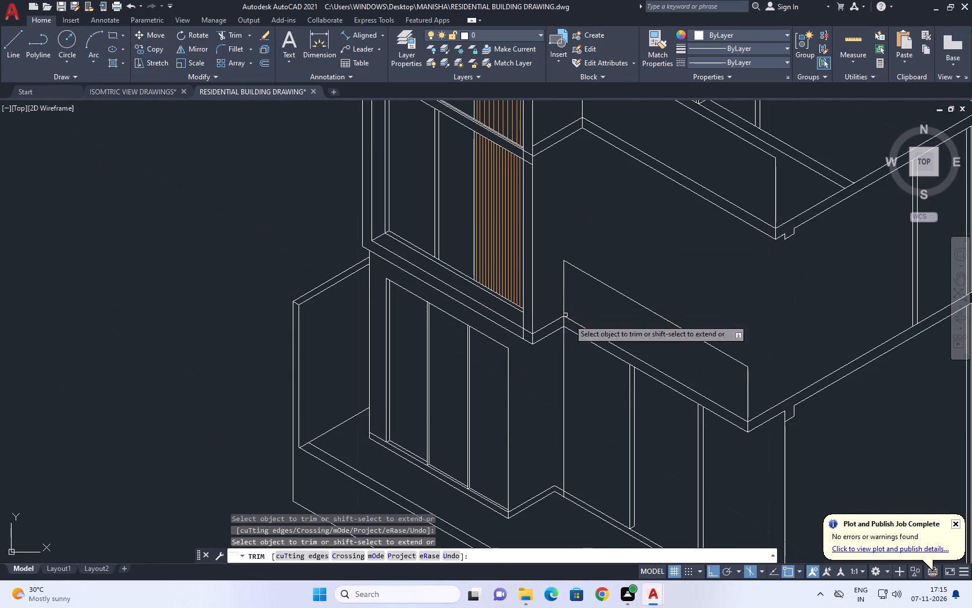
# Trim the portion of the corner window's inner vertical frame line that crosses the floor band below the textured panel.
pyautogui.moveTo(570, 302); pyautogui.dragTo(568, 309, button='middle')
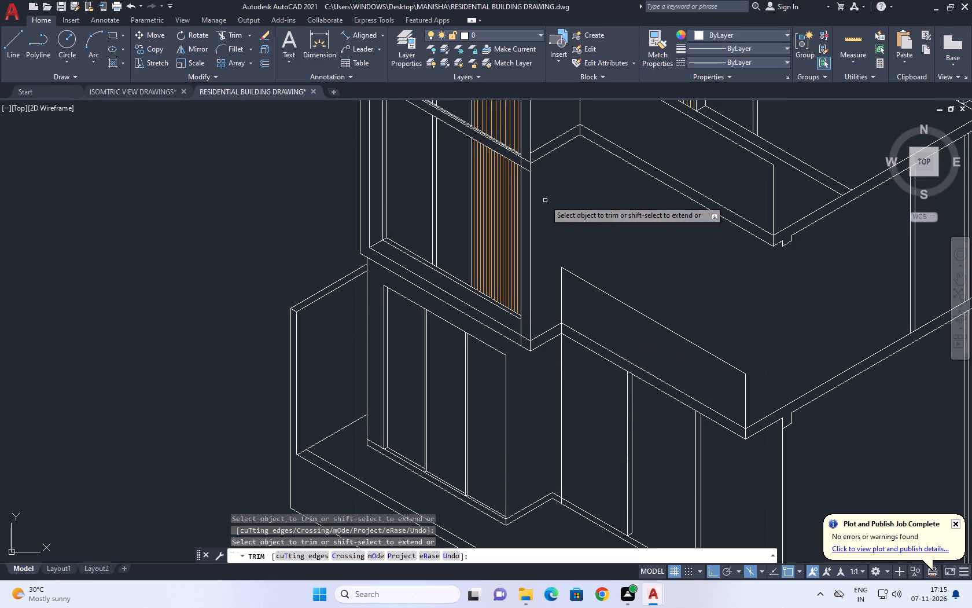
pyautogui.moveTo(541, 167); pyautogui.dragTo(540, 221, button='middle')
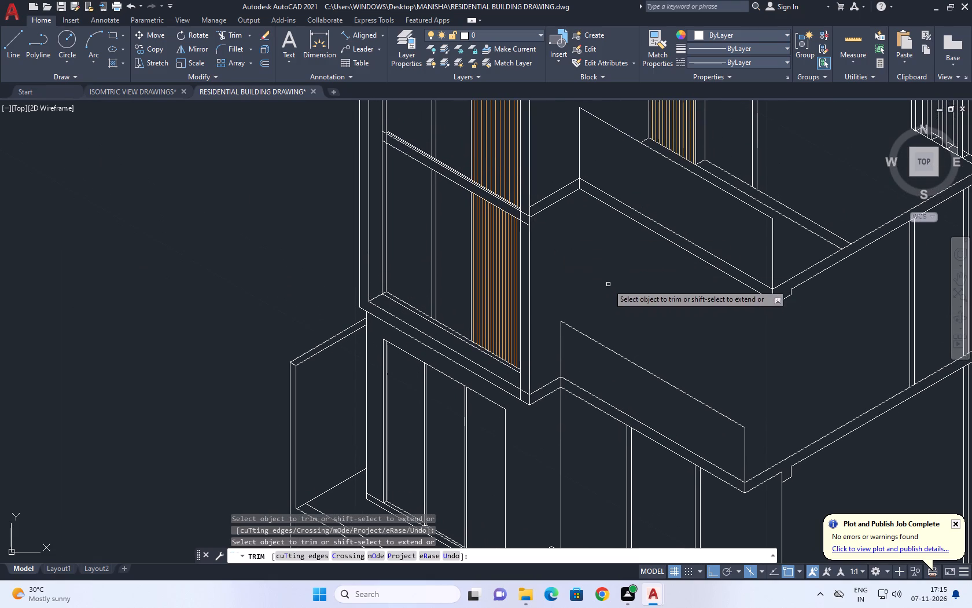
pyautogui.moveTo(607, 284); pyautogui.dragTo(513, 252, button='middle')
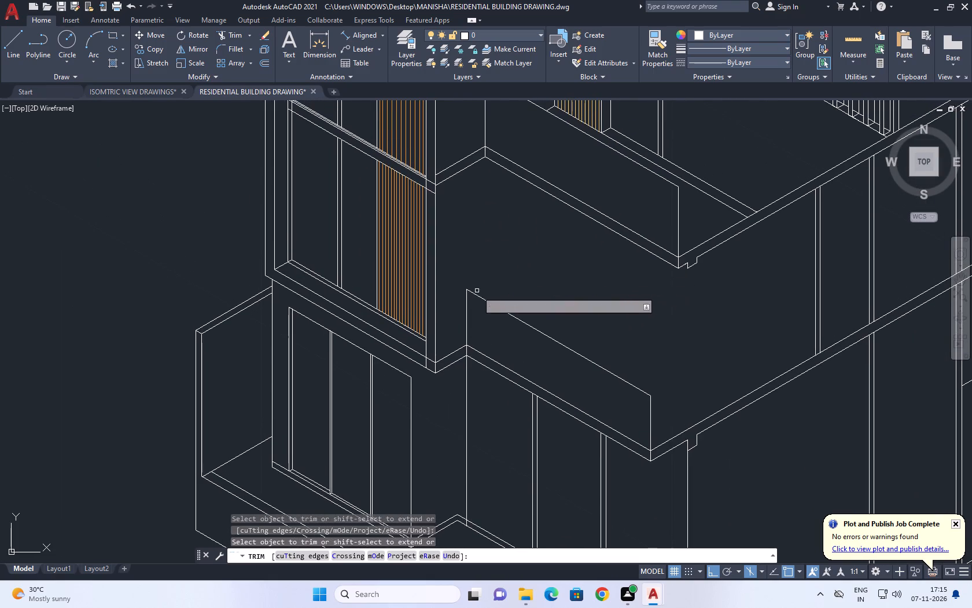
pyautogui.moveTo(430, 204); pyautogui.dragTo(508, 259, button='middle')
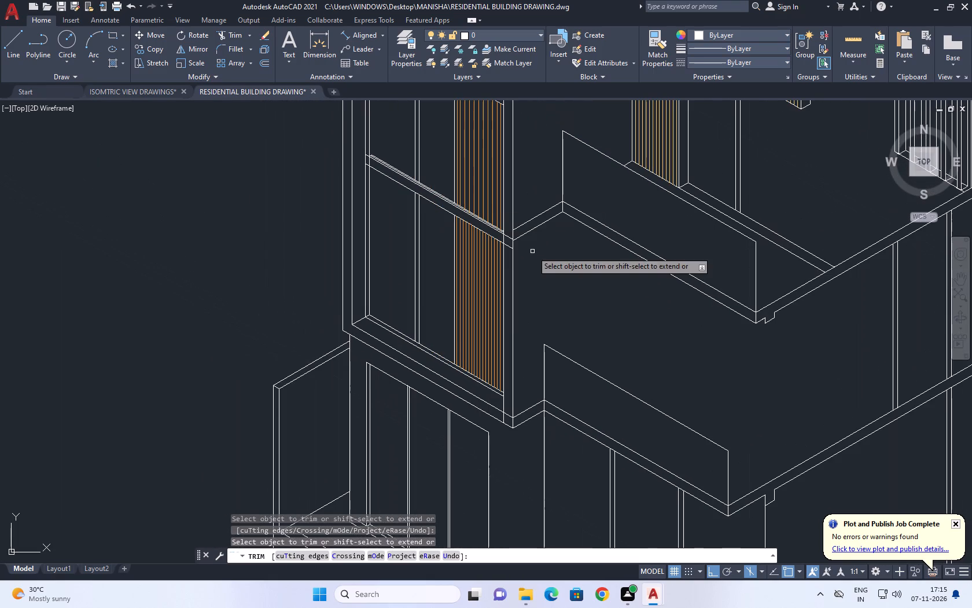
pyautogui.moveTo(531, 318); pyautogui.dragTo(530, 295, button='middle')
pyautogui.scroll(3, 509, 399)
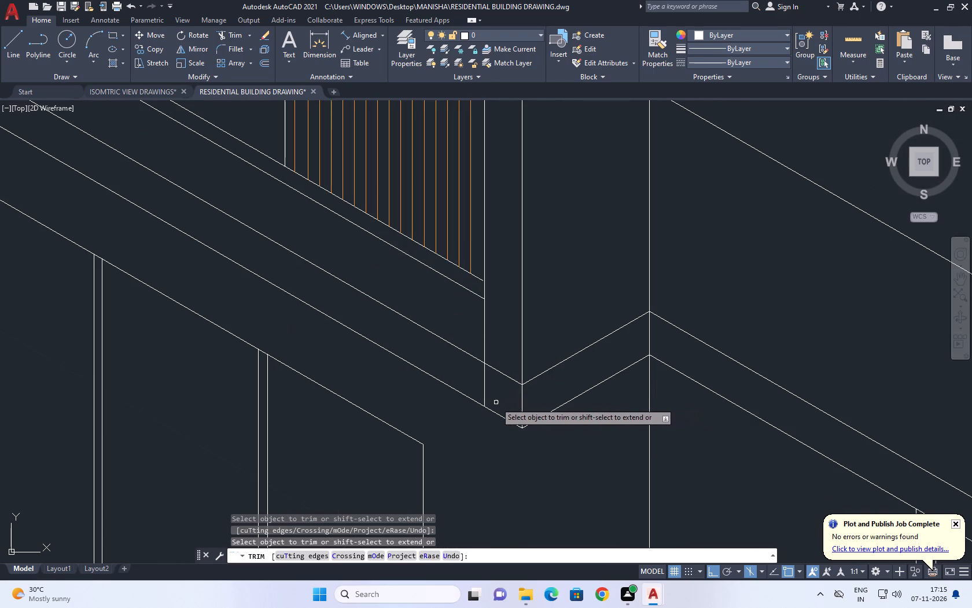
pyautogui.click(494, 402)
pyautogui.click(466, 378)
pyautogui.rightClick(546, 296)
pyautogui.click(583, 314)
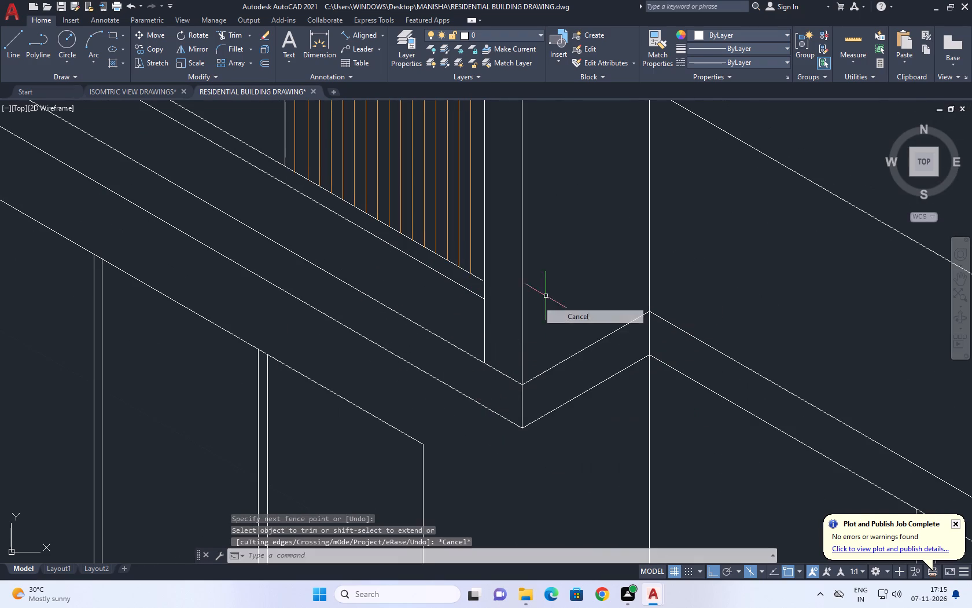
# Extend the bottom line of the textured panel past the inner vertical frame line and trim it flush with that line.
pyautogui.scroll(5, 477, 284)
pyautogui.click(499, 249)
pyautogui.click(489, 276)
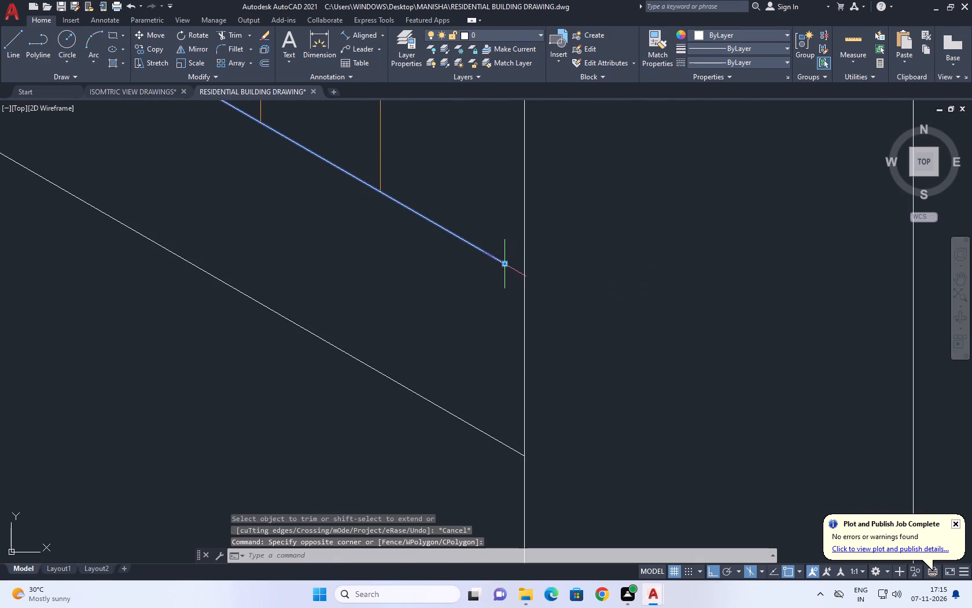
pyautogui.click(505, 265)
pyautogui.click(554, 280)
pyautogui.rightClick(583, 268)
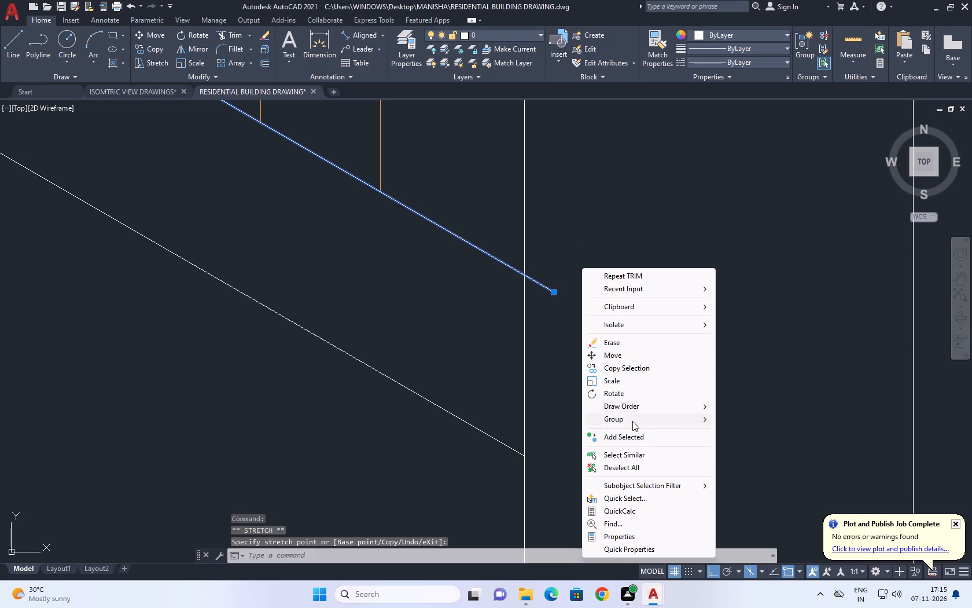
pyautogui.click(651, 467)
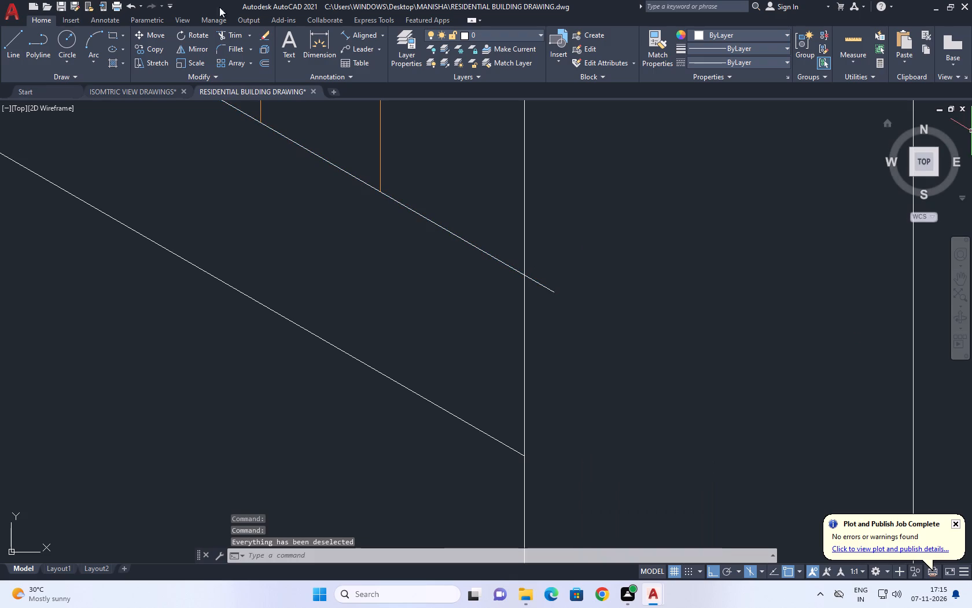
pyautogui.click(241, 32)
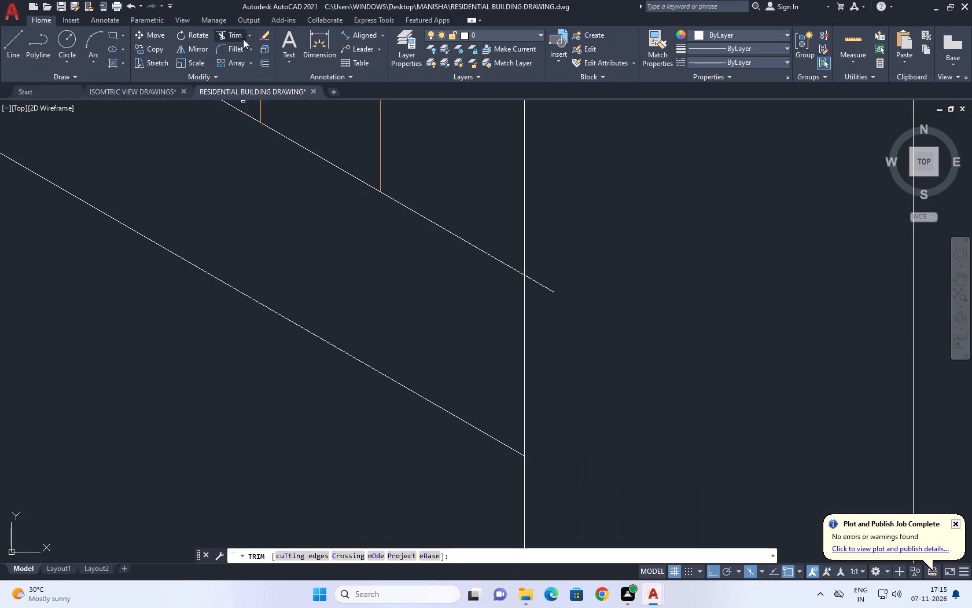
pyautogui.click(551, 283)
pyautogui.moveTo(553, 313); pyautogui.dragTo(555, 318)
pyautogui.rightClick(572, 265)
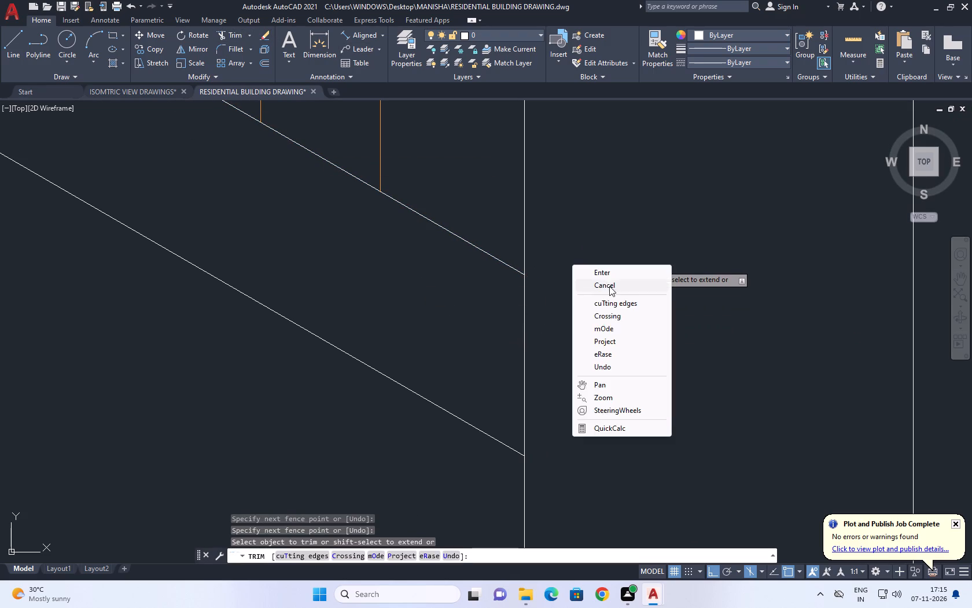
pyautogui.click(609, 286)
# Examine the slab and frame line junctions from the upper balcony corner down to the ground-floor windows.
pyautogui.scroll(-7, 577, 305)
pyautogui.moveTo(593, 236); pyautogui.dragTo(601, 490, button='middle')
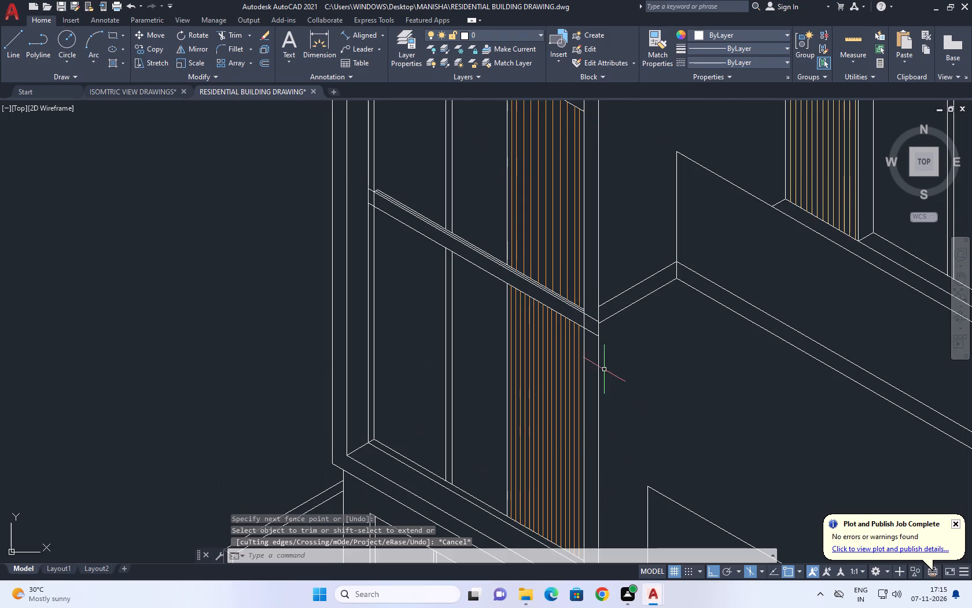
pyautogui.scroll(4, 603, 368)
pyautogui.scroll(2, 581, 287)
pyautogui.moveTo(594, 253); pyautogui.dragTo(577, 328, button='middle')
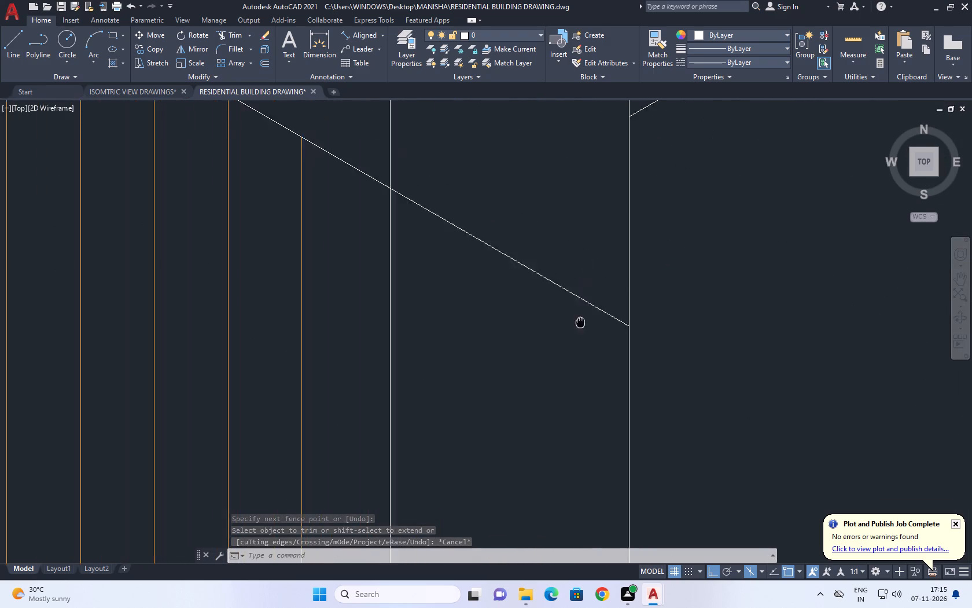
pyautogui.moveTo(577, 328); pyautogui.dragTo(518, 405, button='middle')
pyautogui.scroll(-3, 516, 406)
pyautogui.moveTo(594, 404); pyautogui.dragTo(483, 434, button='middle')
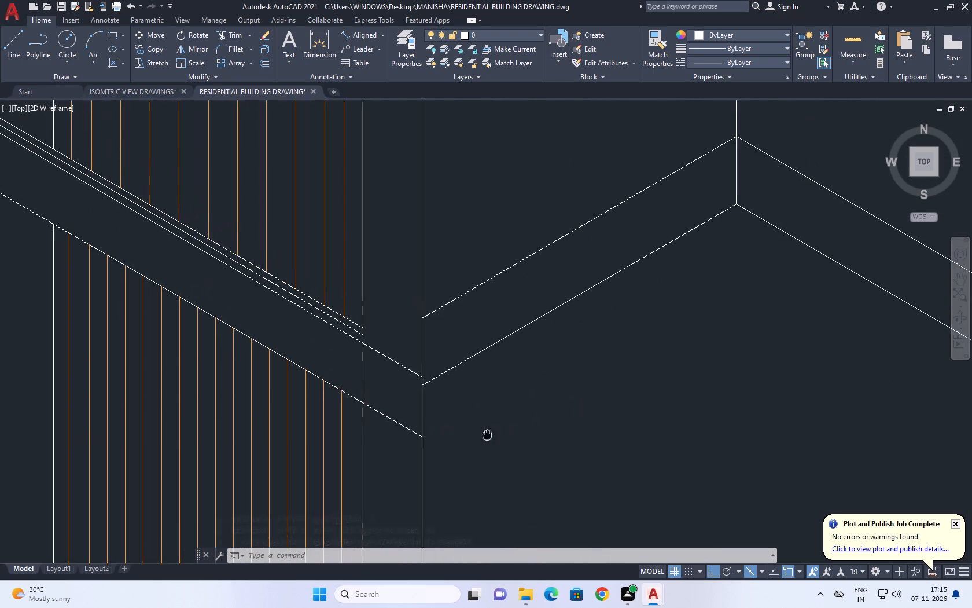
pyautogui.moveTo(483, 434); pyautogui.dragTo(466, 436, button='middle')
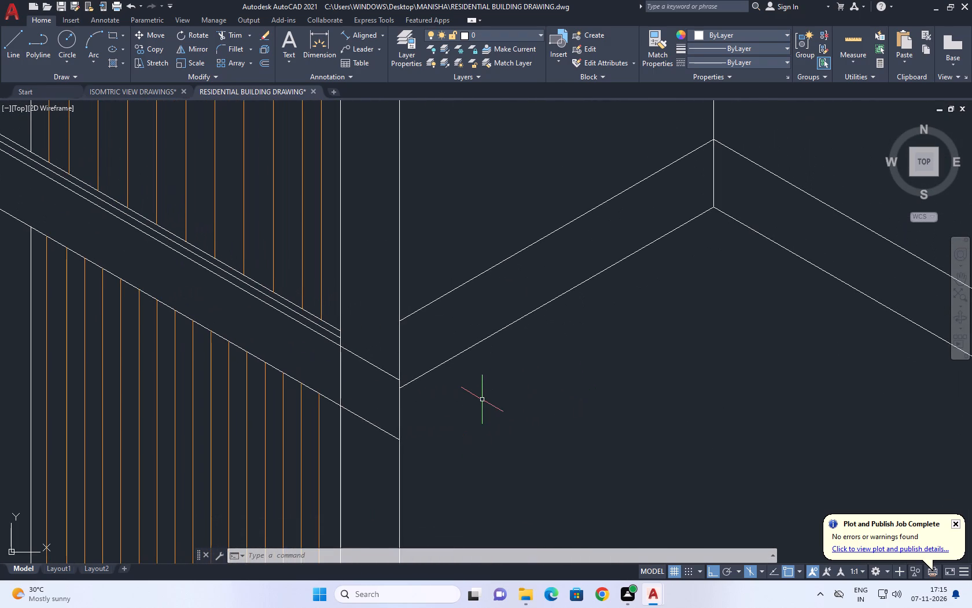
pyautogui.scroll(-3, 446, 395)
pyautogui.scroll(-1, 507, 397)
pyautogui.moveTo(592, 416); pyautogui.dragTo(518, 346, button='middle')
pyautogui.moveTo(445, 541); pyautogui.dragTo(498, 449, button='middle')
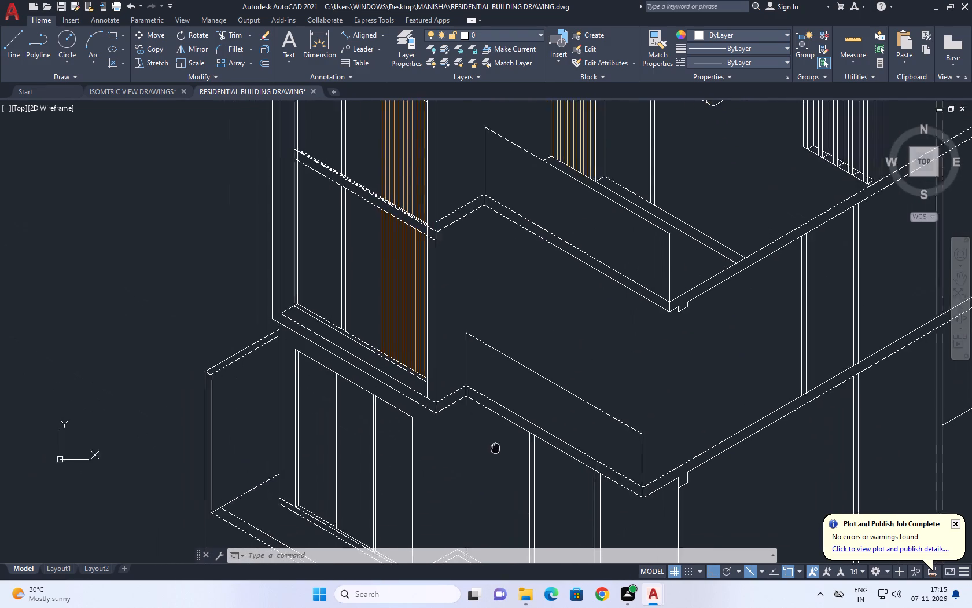
pyautogui.moveTo(498, 449); pyautogui.dragTo(605, 395, button='middle')
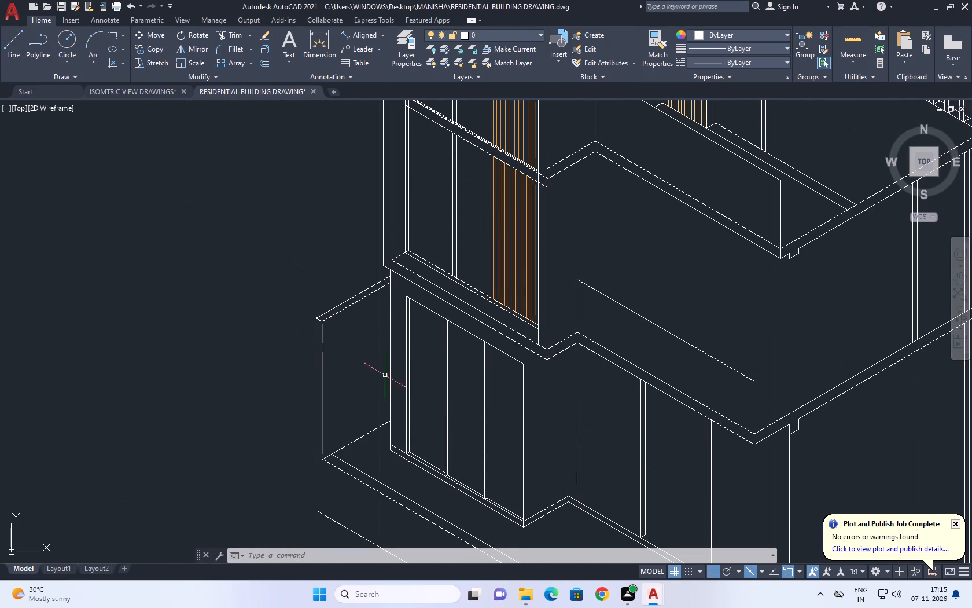
pyautogui.moveTo(534, 481); pyautogui.dragTo(582, 369, button='middle')
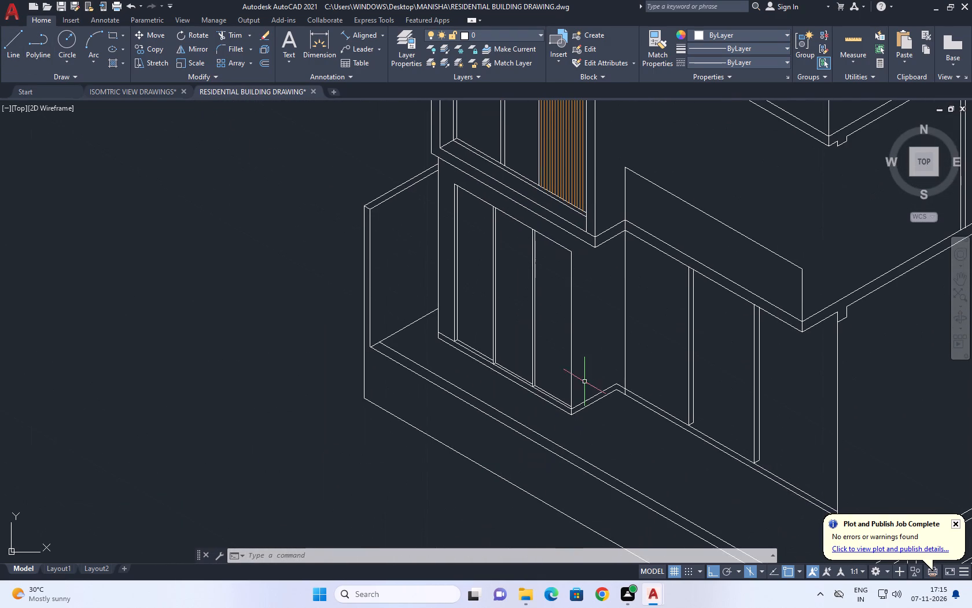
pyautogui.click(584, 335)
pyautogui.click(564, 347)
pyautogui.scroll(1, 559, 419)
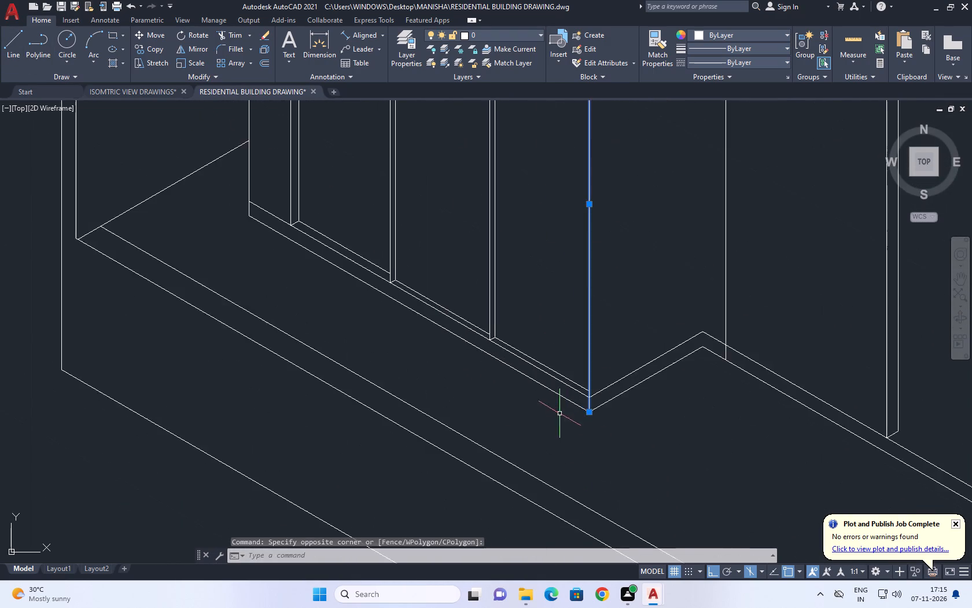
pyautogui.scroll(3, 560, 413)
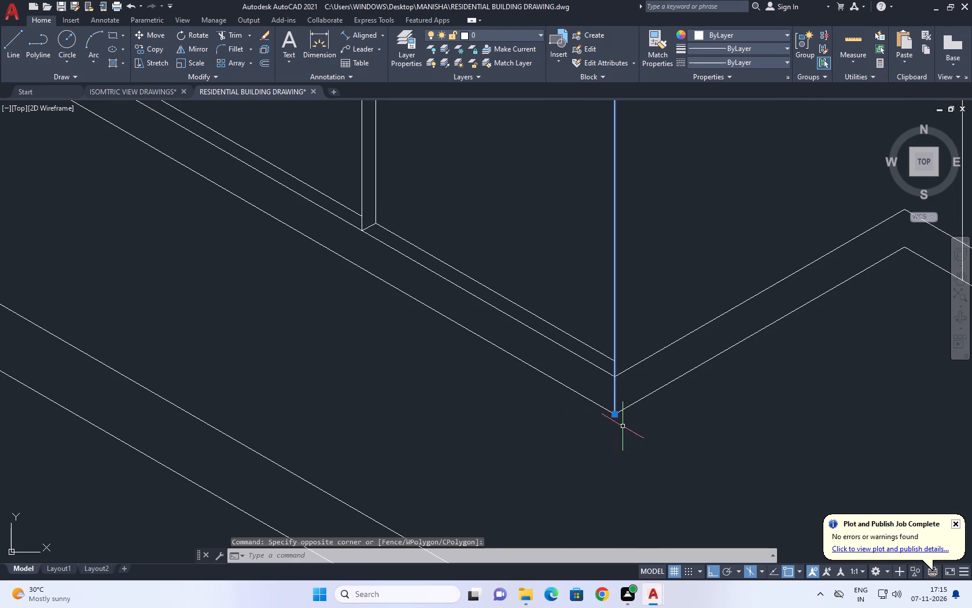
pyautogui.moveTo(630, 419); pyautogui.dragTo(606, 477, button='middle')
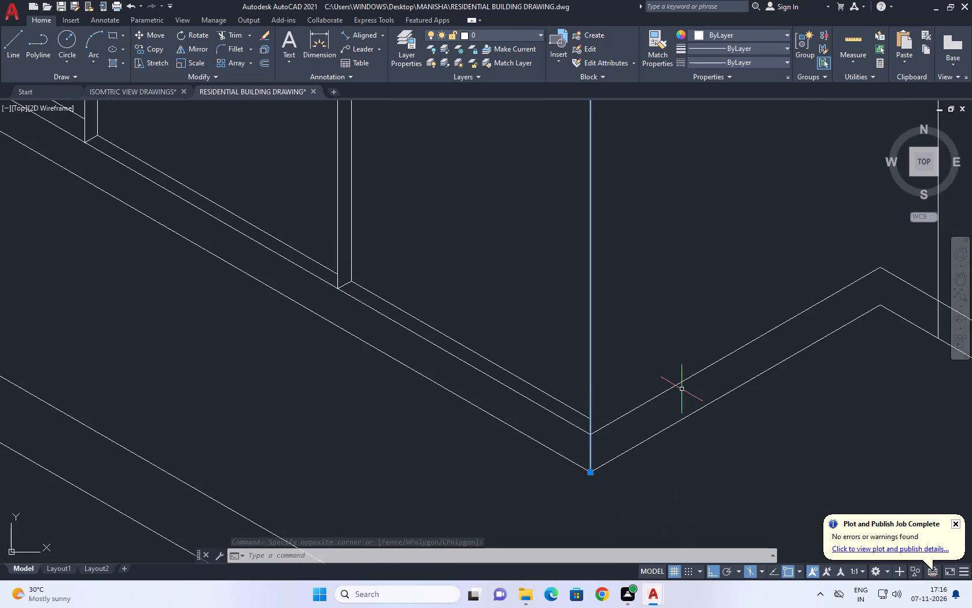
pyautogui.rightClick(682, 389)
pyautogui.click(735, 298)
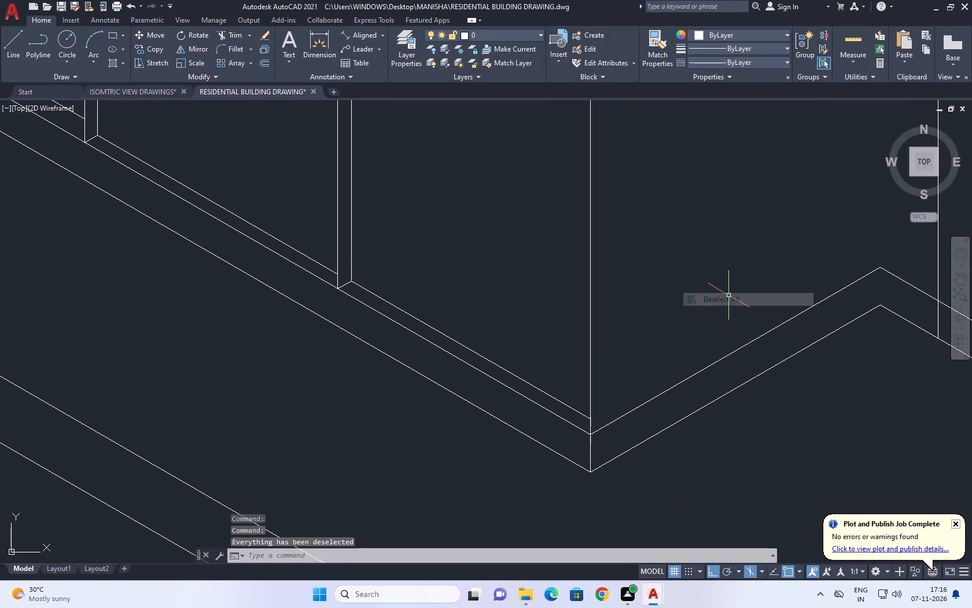
# Trim away the upper plinth line around the recessed wall between the ground-floor window's corner edge and the adjoining wall's vertical edge.
pyautogui.moveTo(723, 295); pyautogui.dragTo(525, 340, button='middle')
pyautogui.click(229, 34)
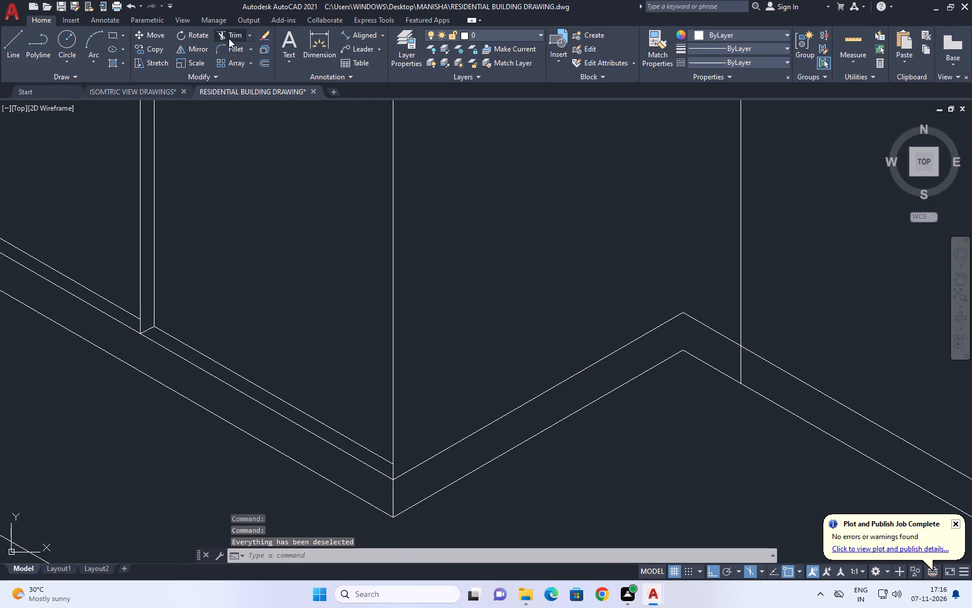
pyautogui.moveTo(474, 449); pyautogui.dragTo(473, 441)
pyautogui.click(465, 405)
pyautogui.click(695, 321)
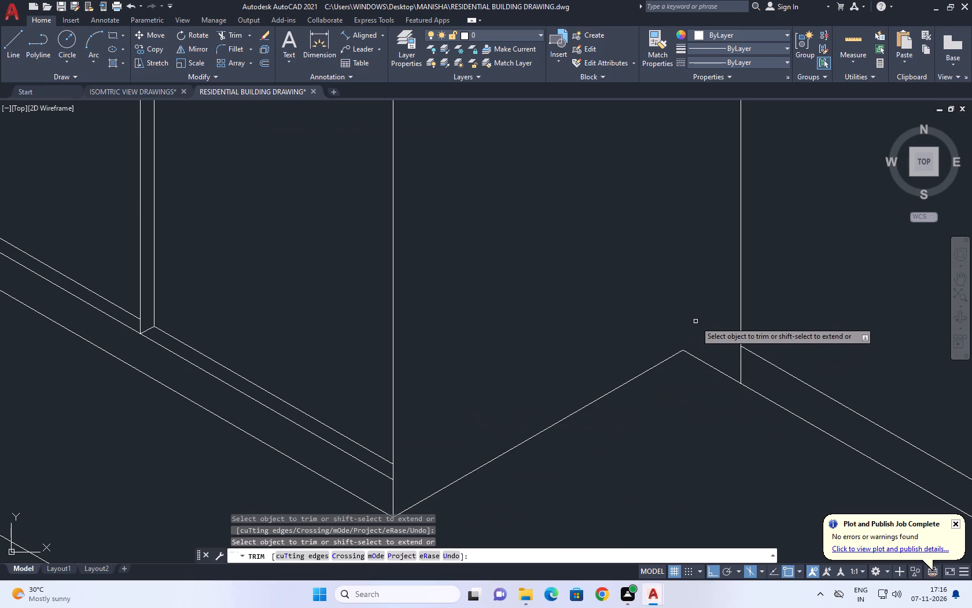
pyautogui.rightClick(646, 297)
pyautogui.click(668, 311)
# Copy the ground-floor window's vertical corner edge as a fitted array of 15 items along the recessed wall's base, ending at the wall's inner corner.
pyautogui.scroll(-3, 661, 354)
pyautogui.moveTo(698, 324); pyautogui.dragTo(709, 432, button='middle')
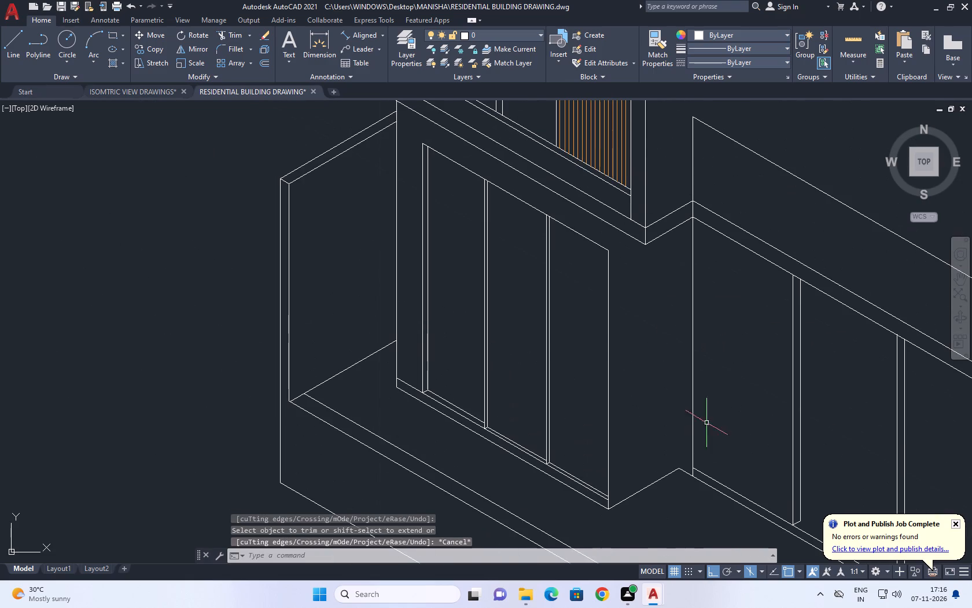
pyautogui.click(608, 358)
pyautogui.click(148, 50)
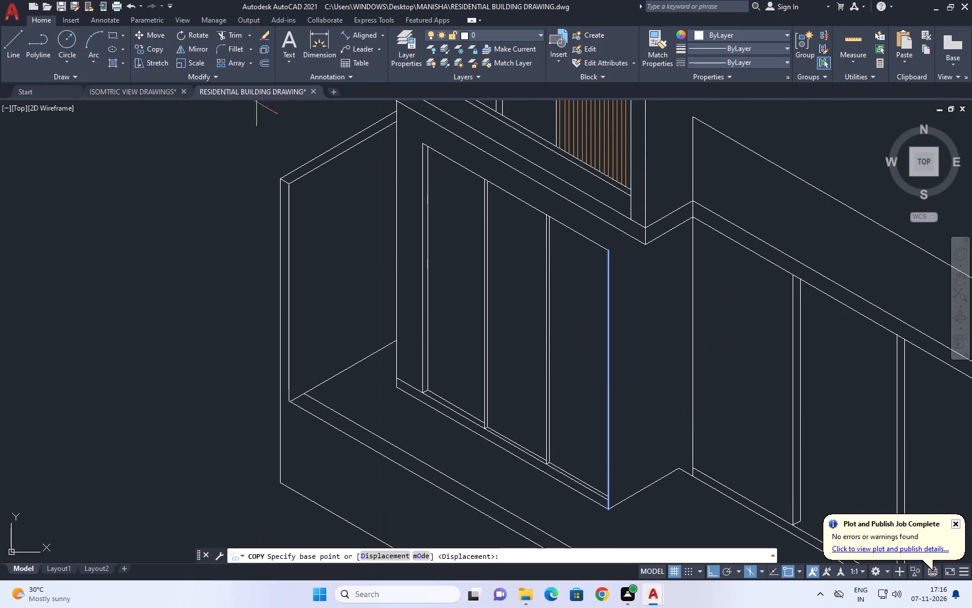
pyautogui.scroll(2, 593, 518)
pyautogui.click(616, 506)
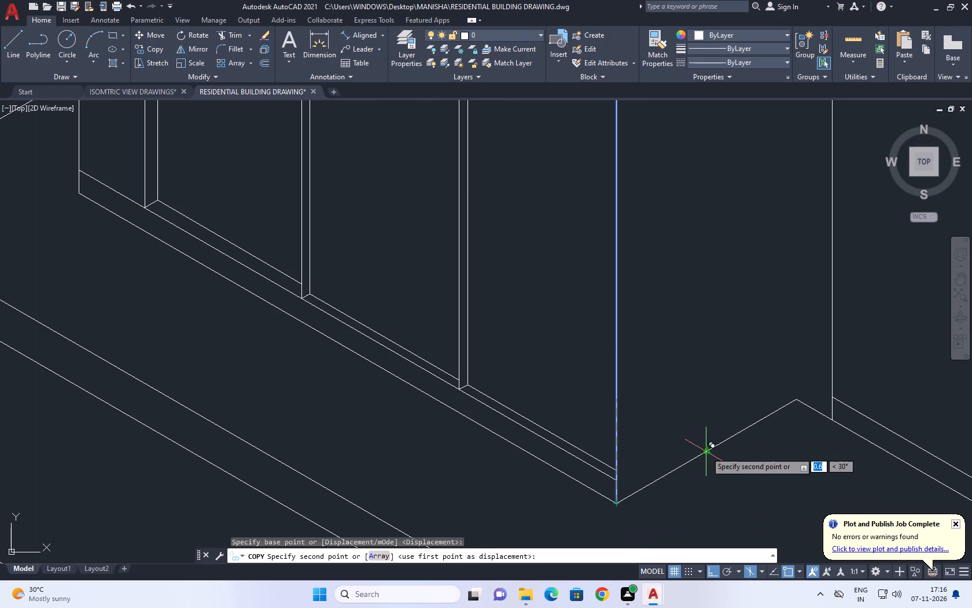
pyautogui.press('F5')
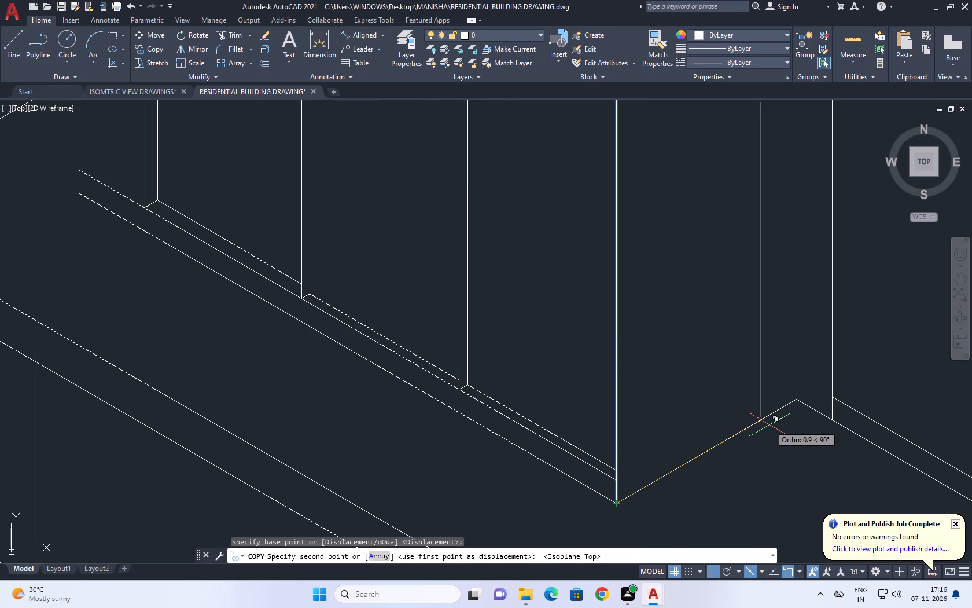
pyautogui.write('AR')
pyautogui.press('space')
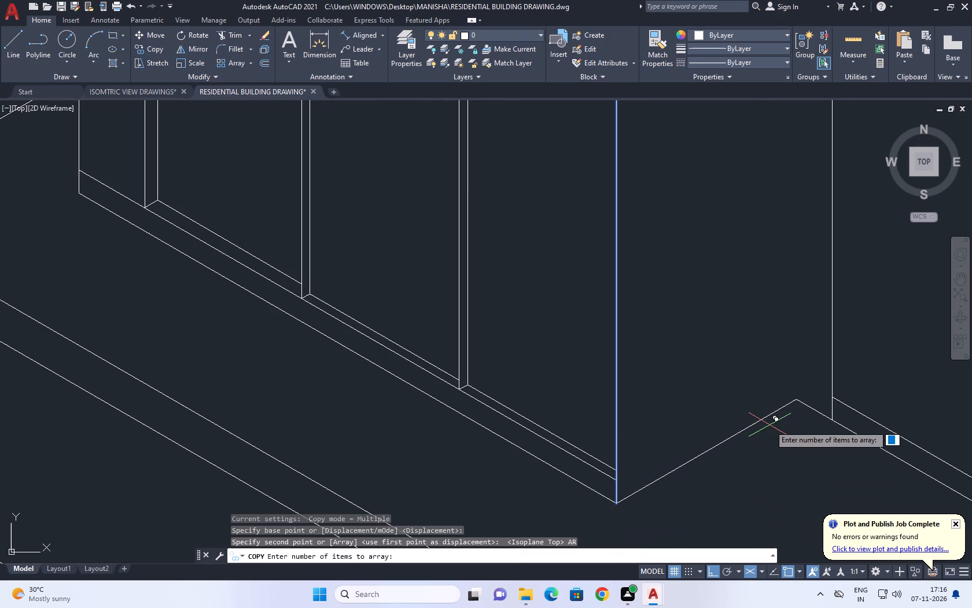
pyautogui.write('15')
pyautogui.press('Return')
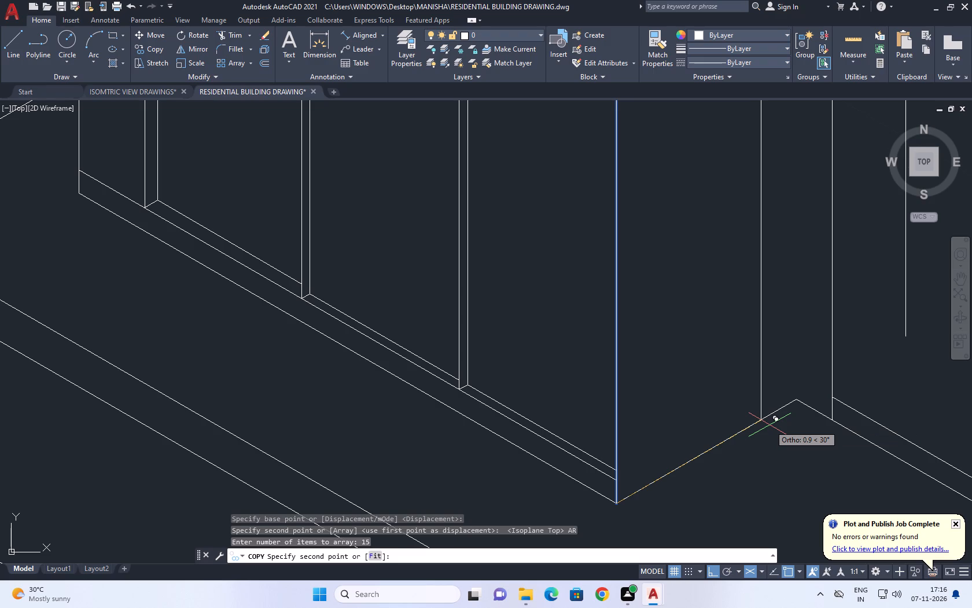
pyautogui.write('F')
pyautogui.press('space')
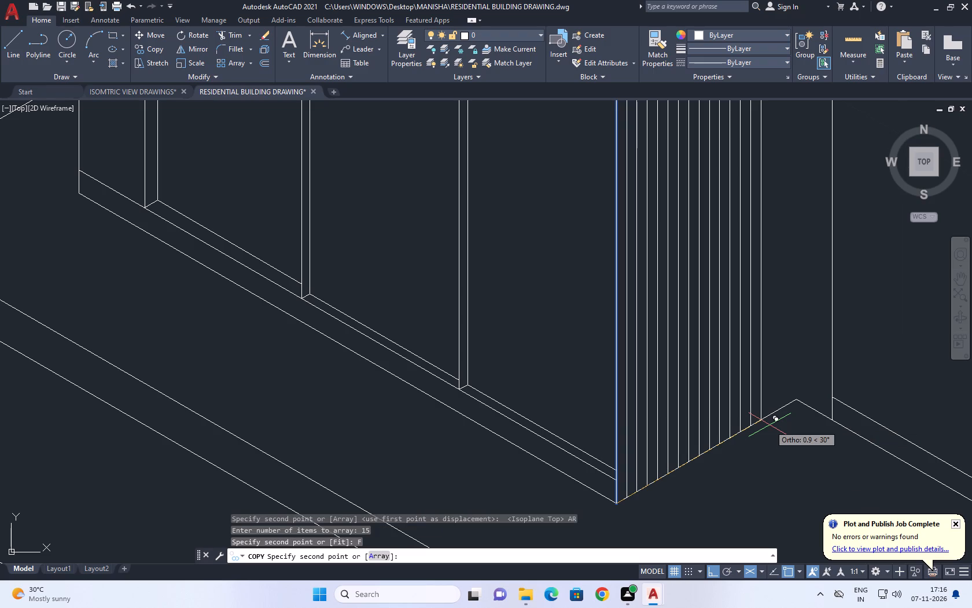
pyautogui.scroll(-2, 769, 420)
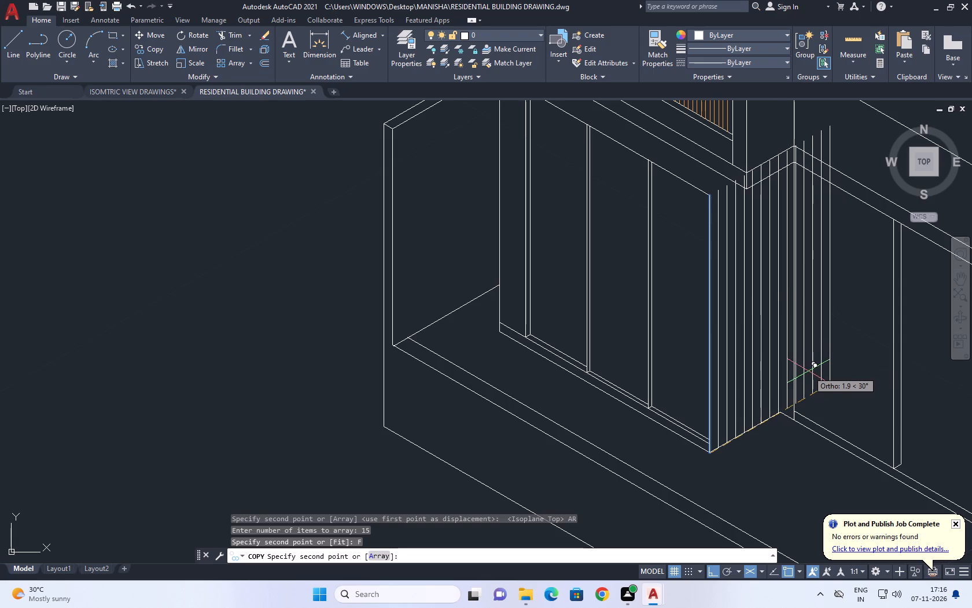
pyautogui.scroll(1, 795, 379)
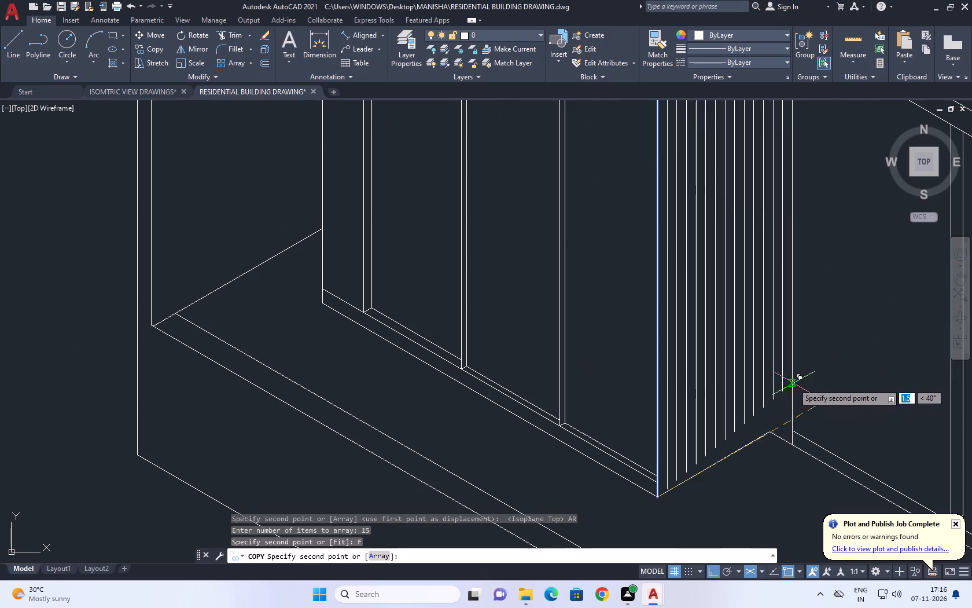
pyautogui.scroll(2, 776, 419)
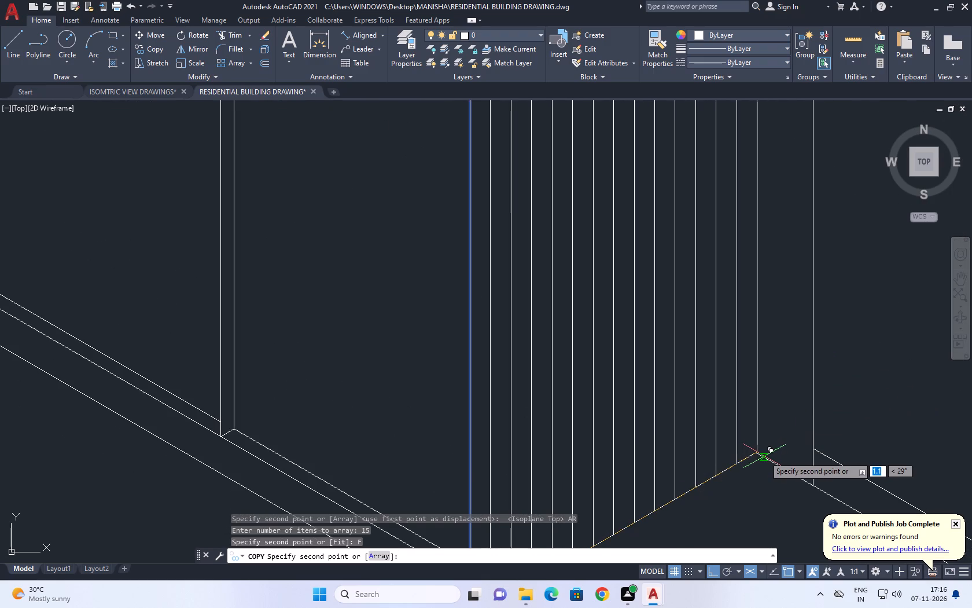
pyautogui.scroll(2, 760, 453)
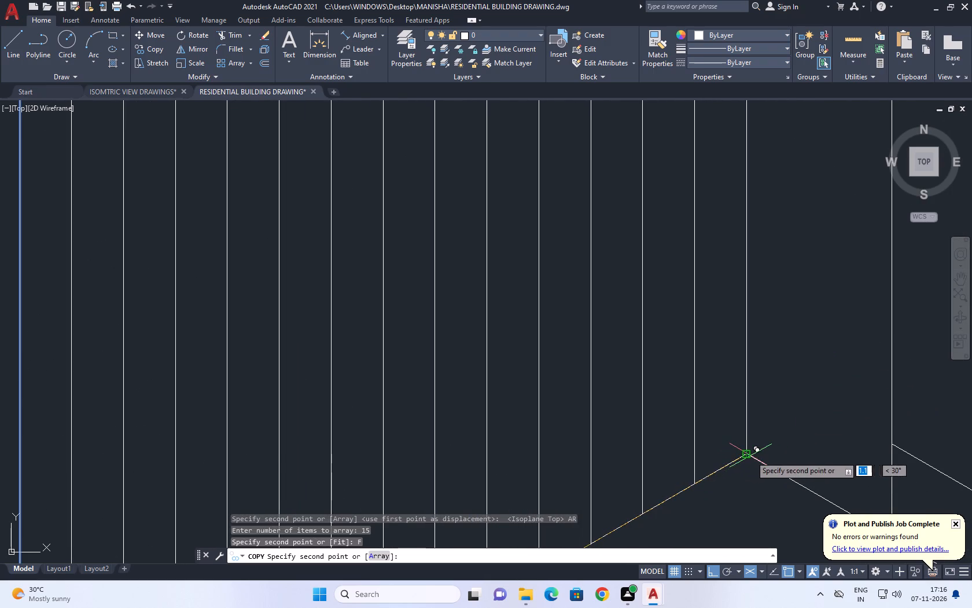
pyautogui.click(750, 455)
pyautogui.rightClick(793, 362)
pyautogui.click(837, 383)
# Trim the tops of the arrayed vertical lines crossing the short slab face between the slab's outer corner and the adjoining wall.
pyautogui.scroll(-2, 765, 384)
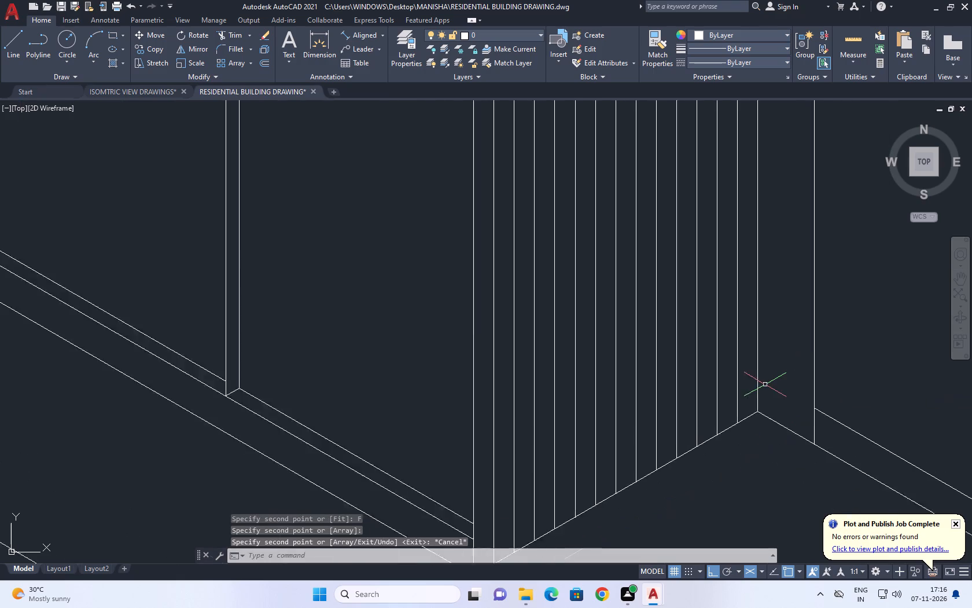
pyautogui.scroll(-1, 765, 384)
pyautogui.scroll(6, 694, 446)
pyautogui.scroll(-4, 662, 424)
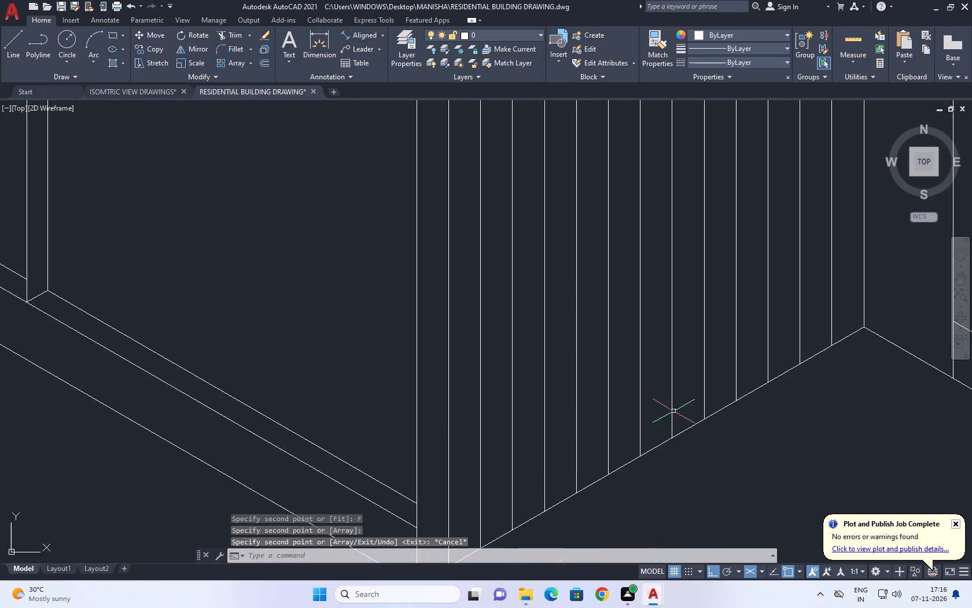
pyautogui.scroll(-4, 676, 406)
pyautogui.moveTo(702, 364); pyautogui.dragTo(694, 463, button='middle')
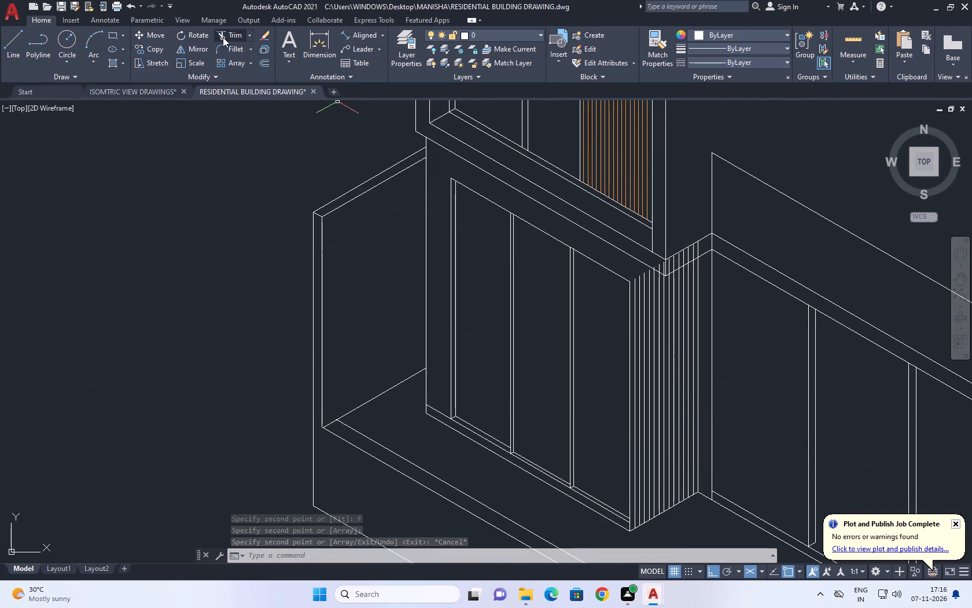
pyautogui.click(230, 35)
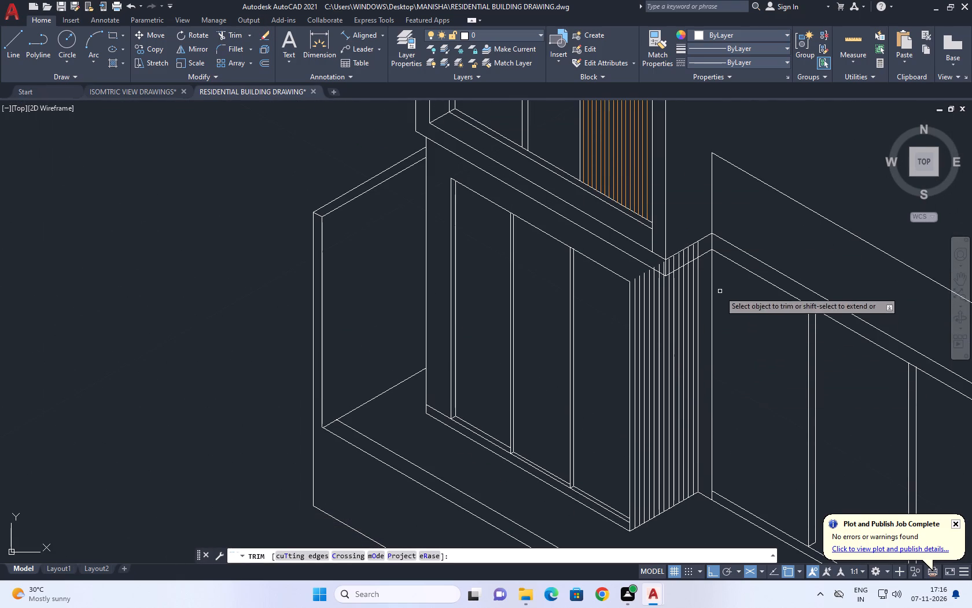
pyautogui.scroll(2, 688, 263)
pyautogui.scroll(2, 705, 210)
pyautogui.click(753, 218)
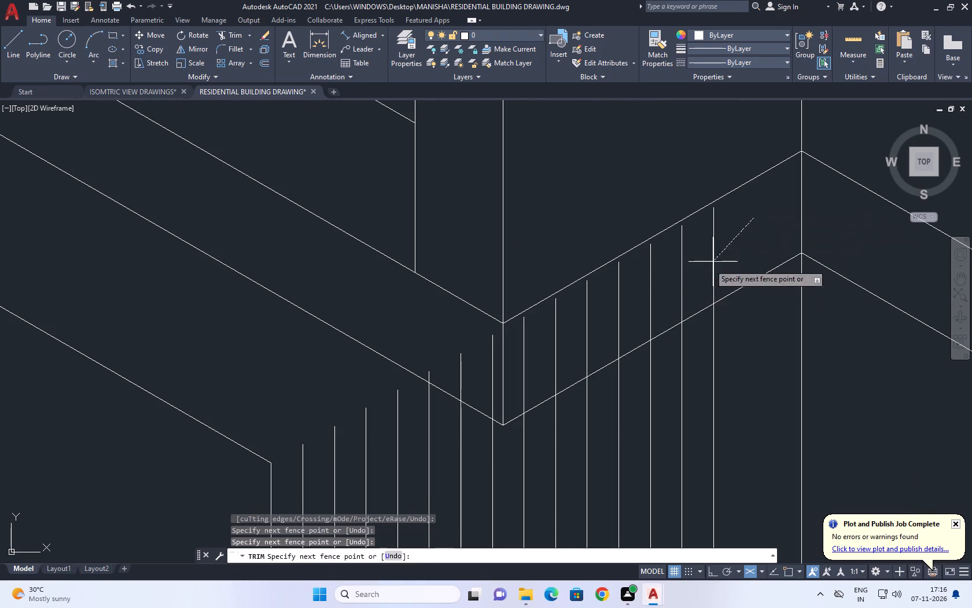
pyautogui.click(522, 360)
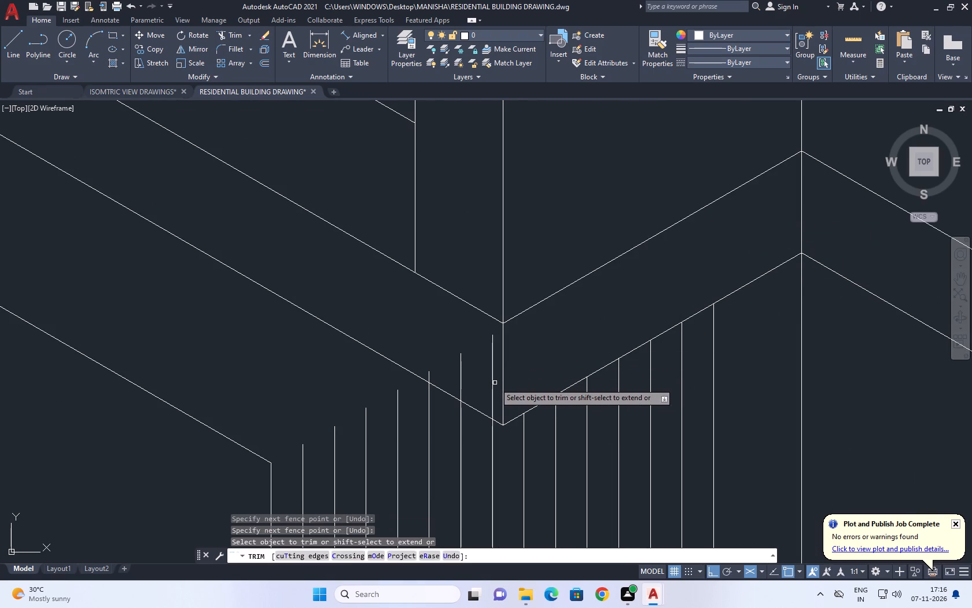
# Trim the tops of the three arrayed lines that cross the long slab face on the window side of the slab's outer corner.
pyautogui.click(494, 383)
pyautogui.click(462, 375)
pyautogui.click(458, 366)
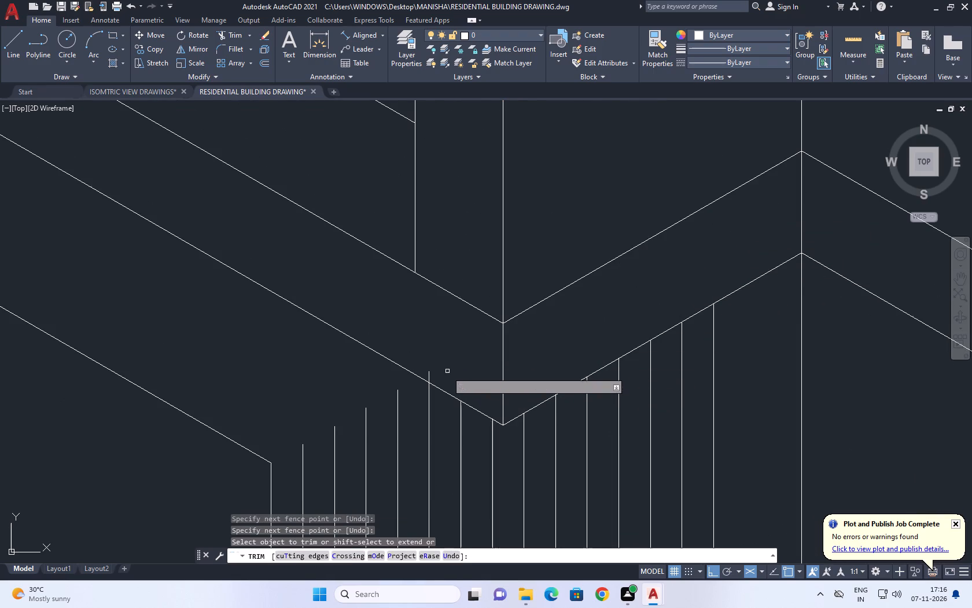
pyautogui.click(430, 373)
pyautogui.scroll(-3, 530, 335)
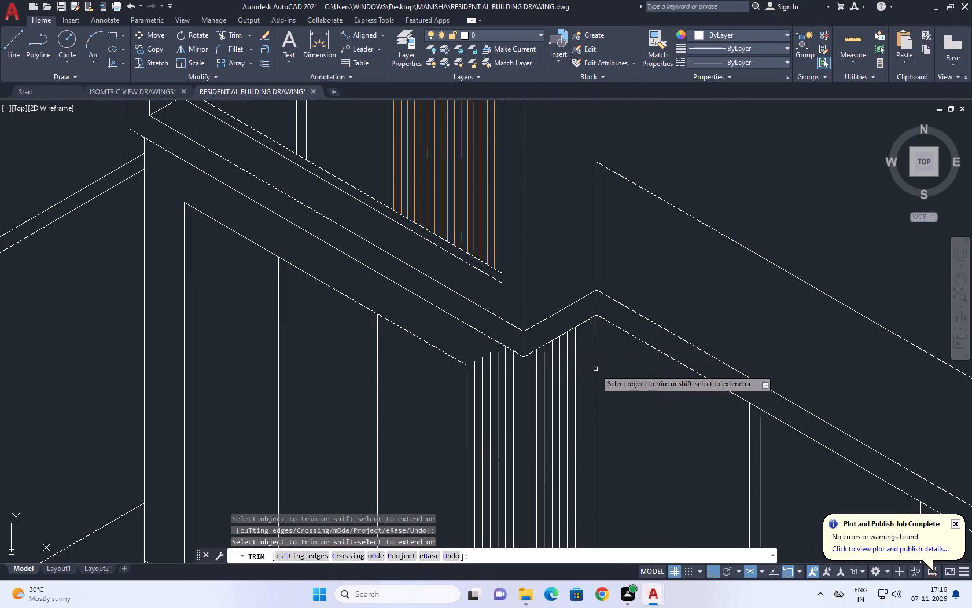
pyautogui.moveTo(595, 373); pyautogui.dragTo(564, 258, button='middle')
pyautogui.scroll(-1, 572, 310)
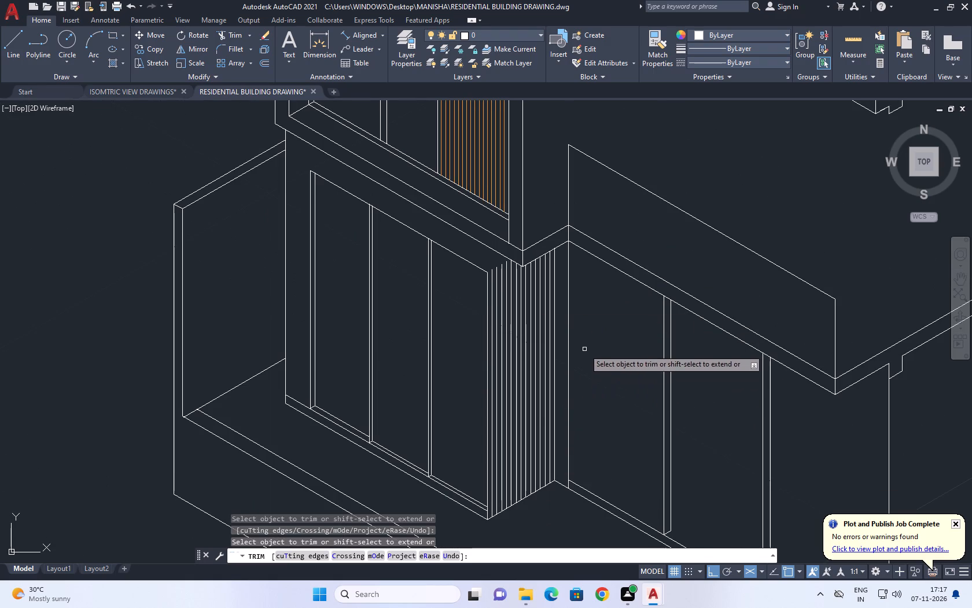
pyautogui.rightClick(609, 344)
pyautogui.click(638, 360)
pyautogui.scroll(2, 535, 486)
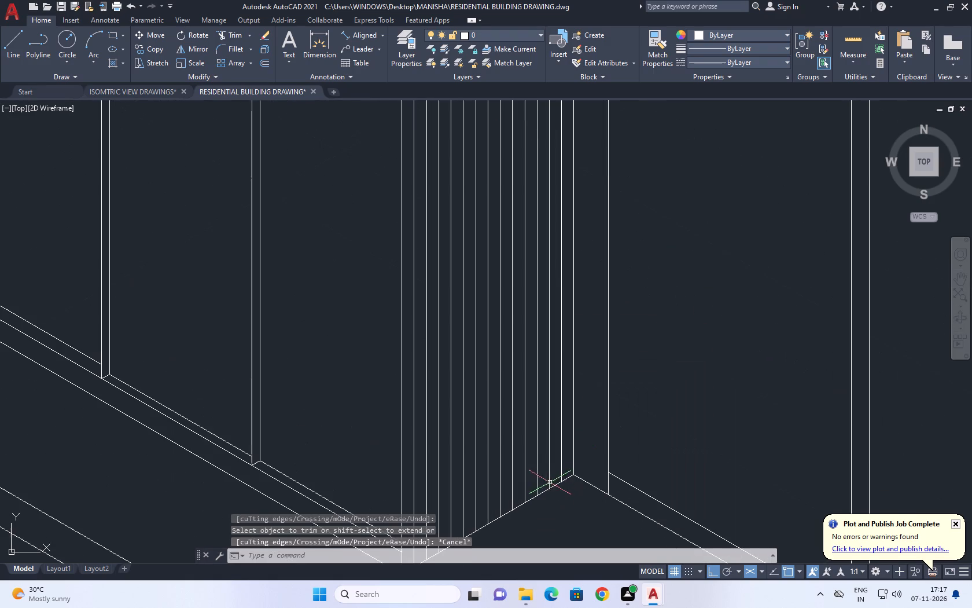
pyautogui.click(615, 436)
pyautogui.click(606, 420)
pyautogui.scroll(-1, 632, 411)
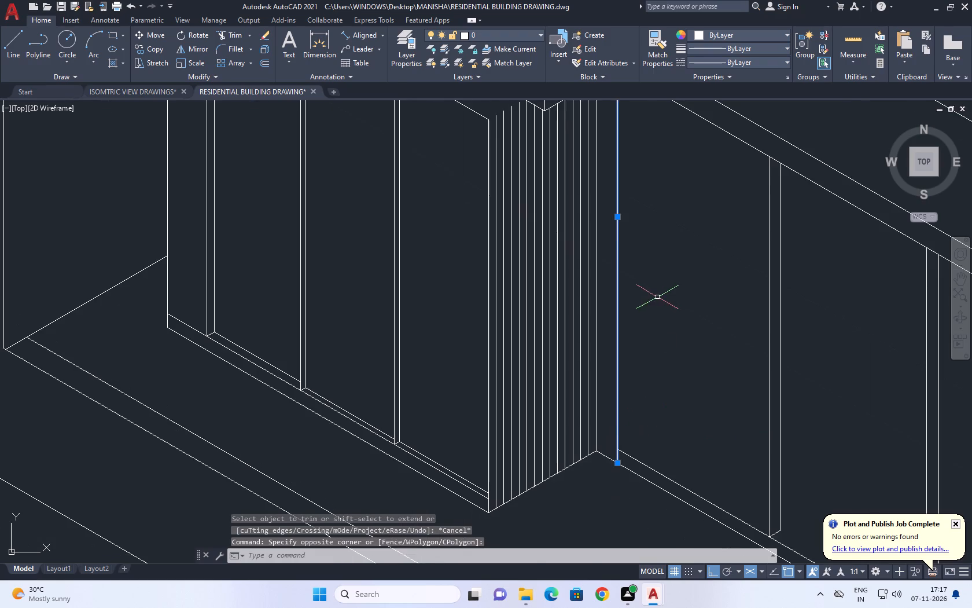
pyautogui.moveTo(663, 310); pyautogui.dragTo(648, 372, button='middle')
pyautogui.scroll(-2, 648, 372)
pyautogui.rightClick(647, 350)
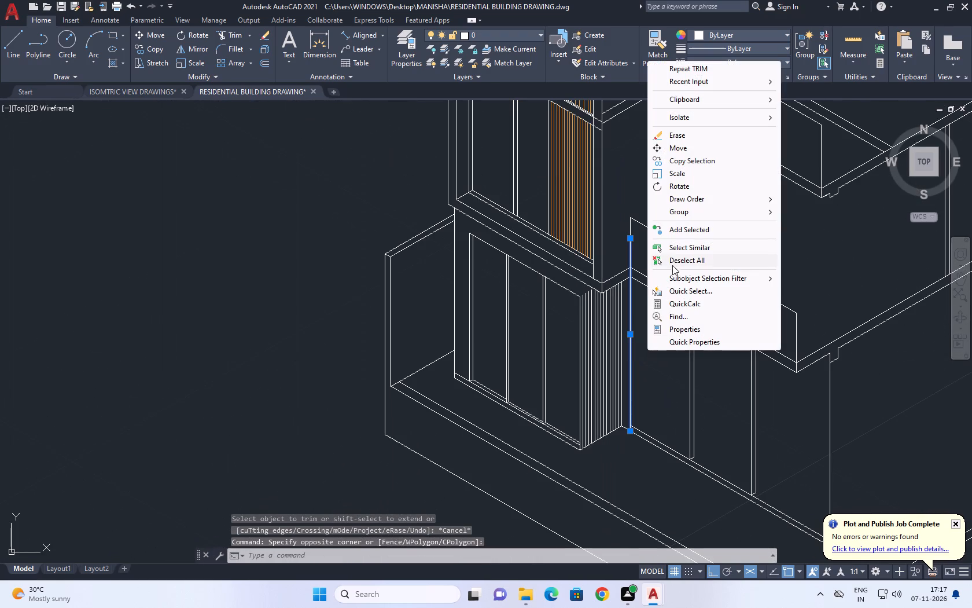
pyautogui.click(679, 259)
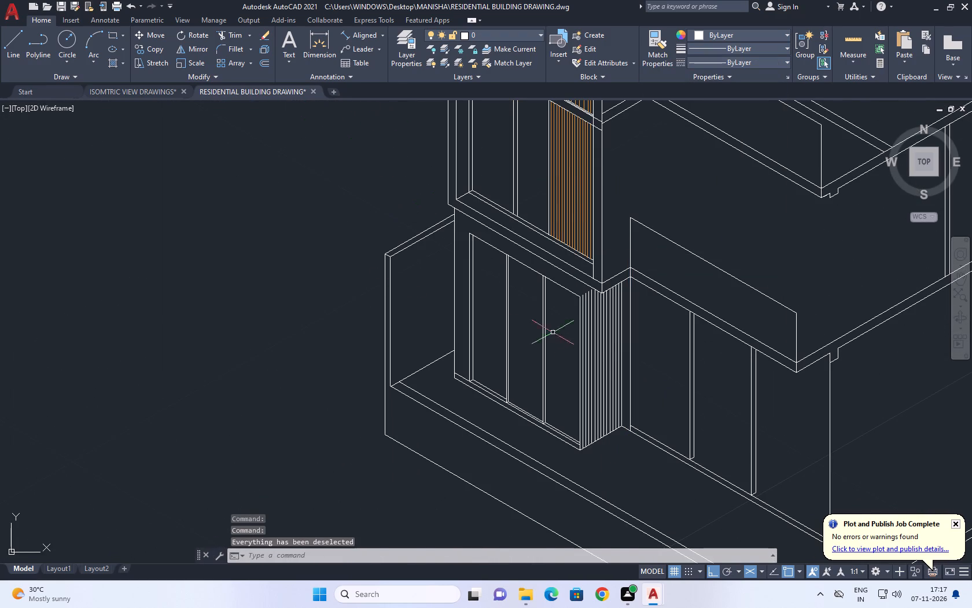
# Copy the three cladding lines nearest the recess corner to the adjoining wall's vertical edge, using the last line's top end as base point.
pyautogui.scroll(2, 645, 351)
pyautogui.click(589, 341)
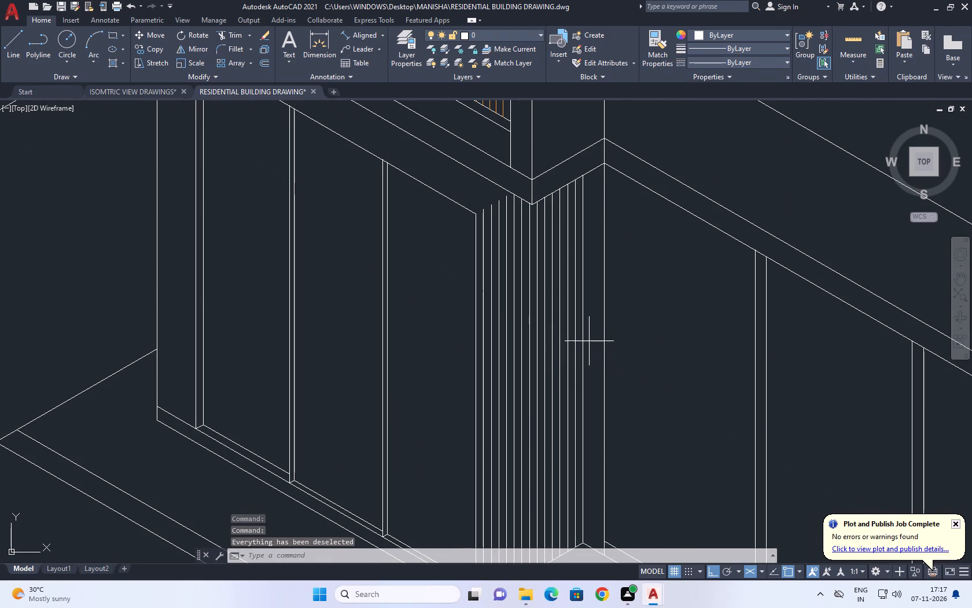
pyautogui.click(561, 356)
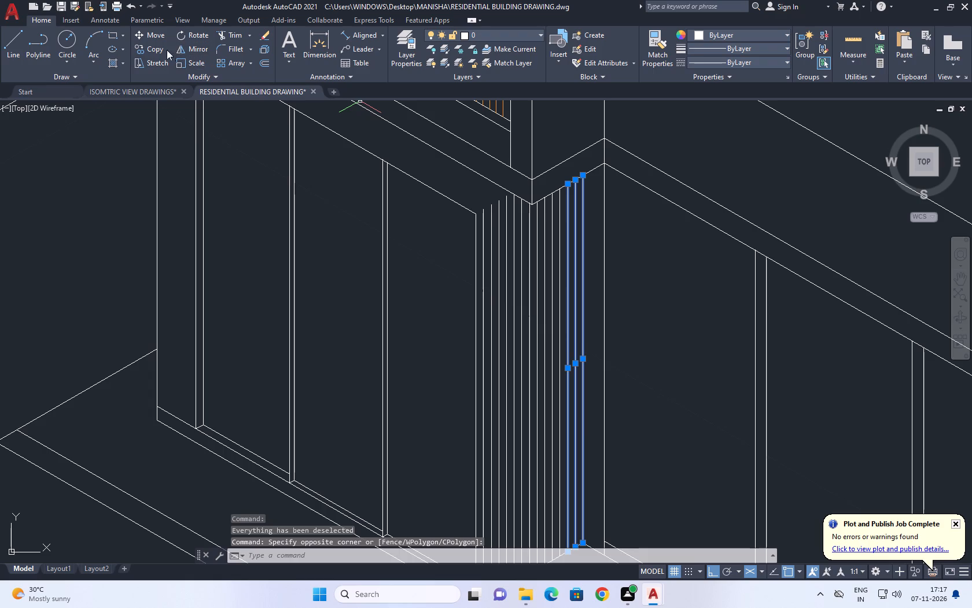
pyautogui.click(161, 49)
pyautogui.scroll(1, 592, 180)
pyautogui.click(575, 178)
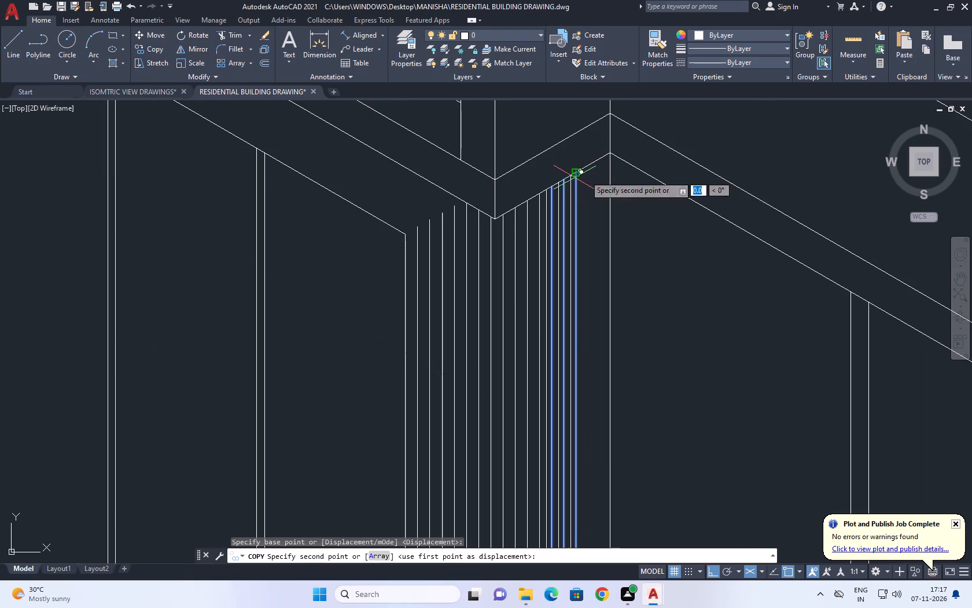
pyautogui.click(613, 160)
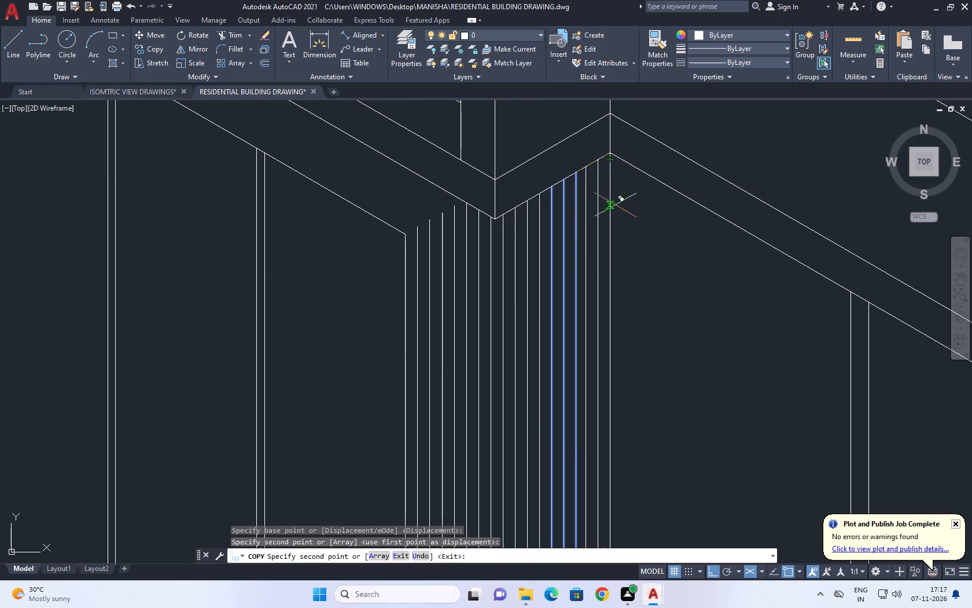
pyautogui.rightClick(653, 245)
pyautogui.click(696, 269)
# Erase the duplicate copied line that overlaps the adjoining wall's vertical edge.
pyautogui.scroll(1, 618, 301)
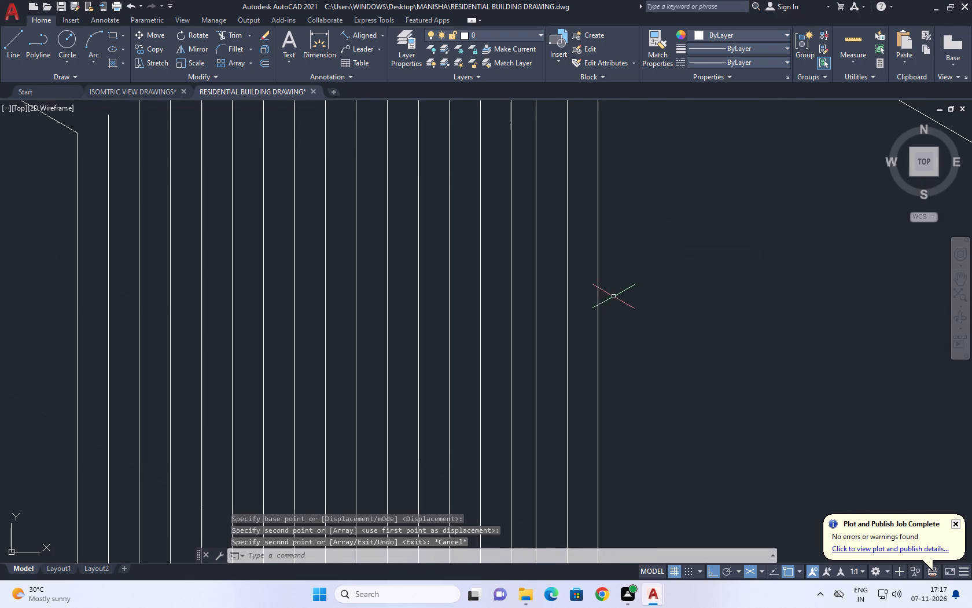
pyautogui.scroll(2, 613, 295)
pyautogui.click(587, 273)
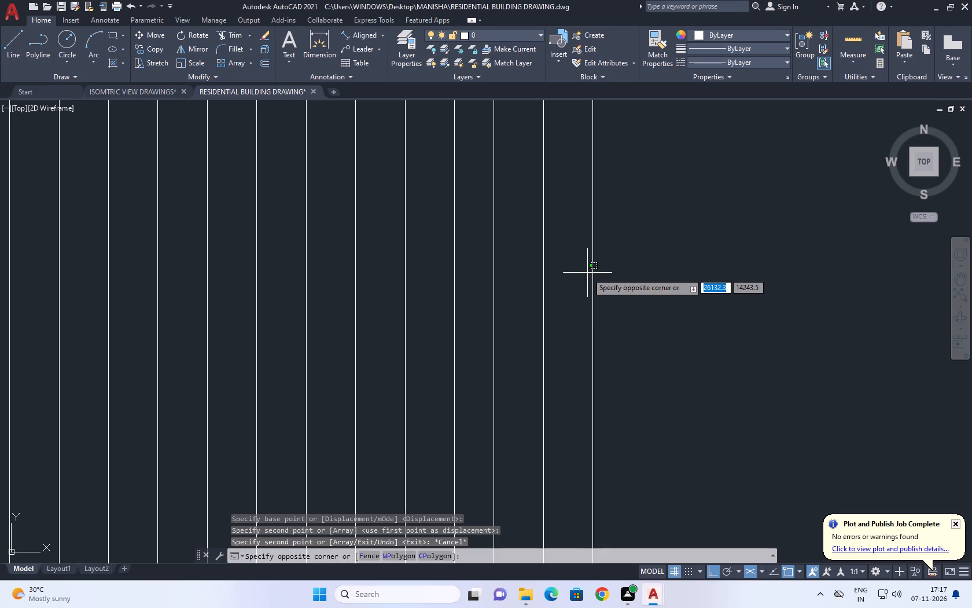
pyautogui.click(587, 273)
pyautogui.click(586, 281)
pyautogui.click(592, 288)
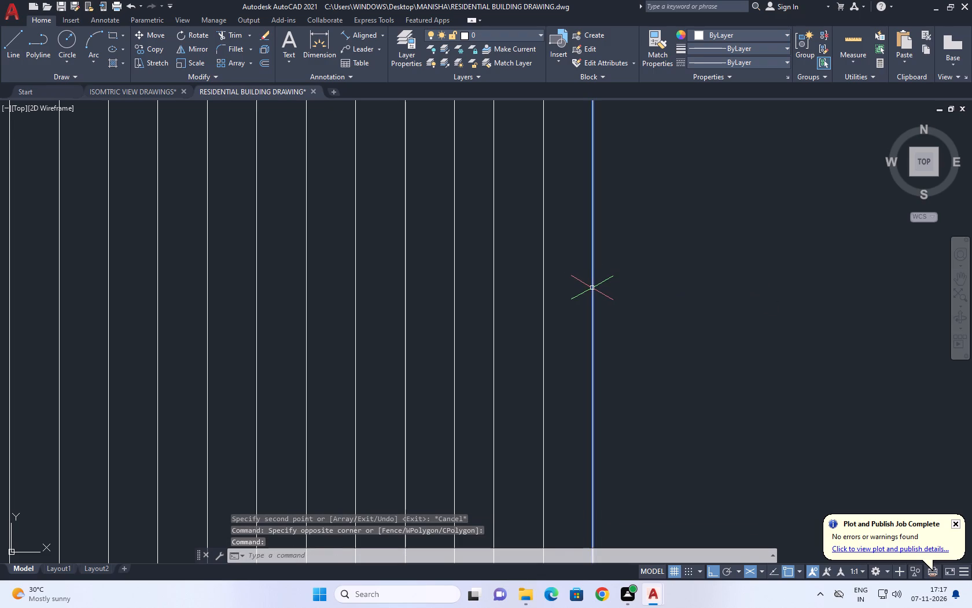
pyautogui.rightClick(607, 273)
pyautogui.click(651, 347)
# Examine the upper and lower ends of the copied cladding lines against the slab underside and the wall's base line.
pyautogui.scroll(-2, 613, 339)
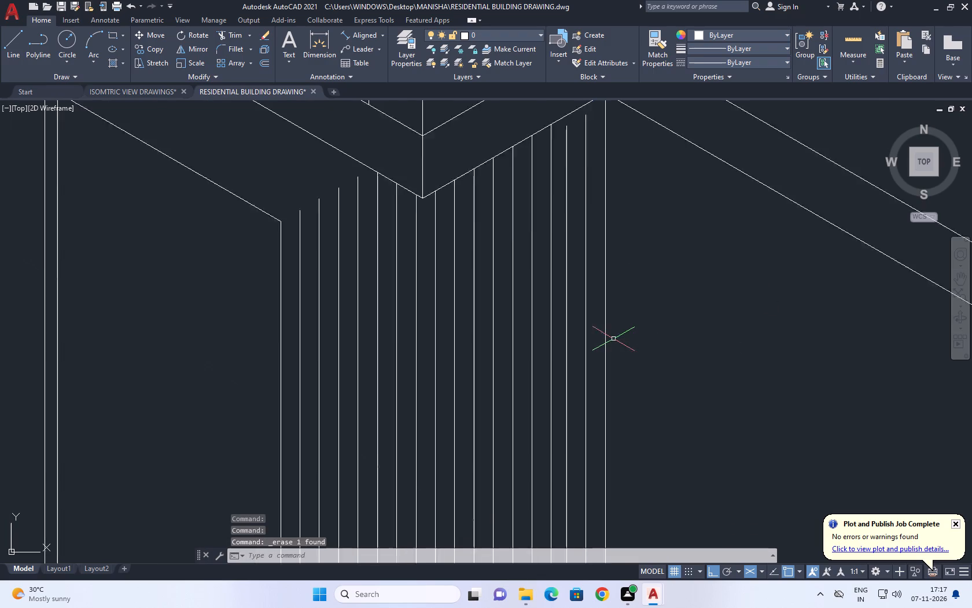
pyautogui.scroll(-1, 613, 339)
pyautogui.scroll(4, 578, 208)
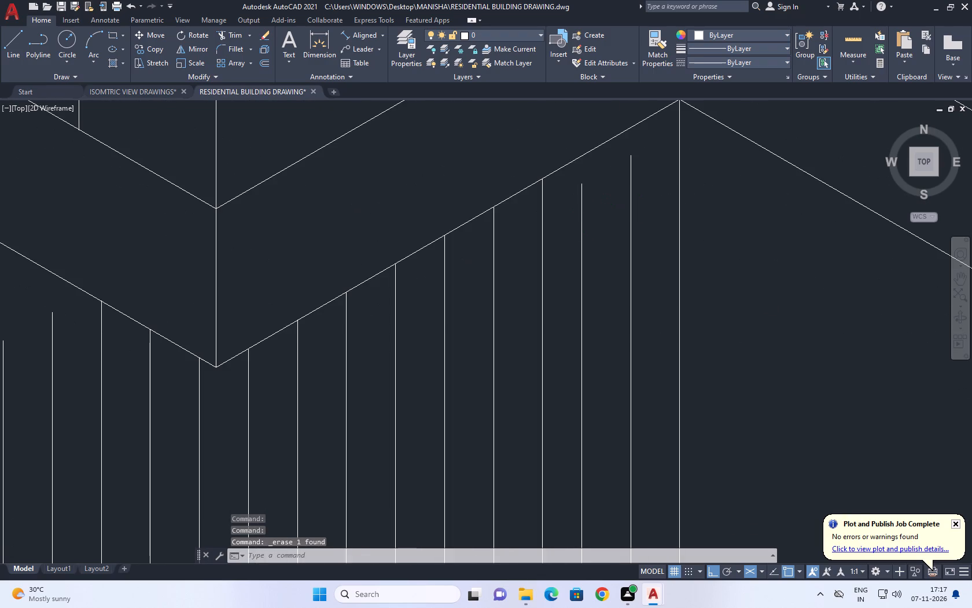
pyautogui.scroll(-6, 625, 204)
pyautogui.scroll(2, 632, 214)
pyautogui.scroll(-2, 634, 216)
pyautogui.scroll(3, 614, 453)
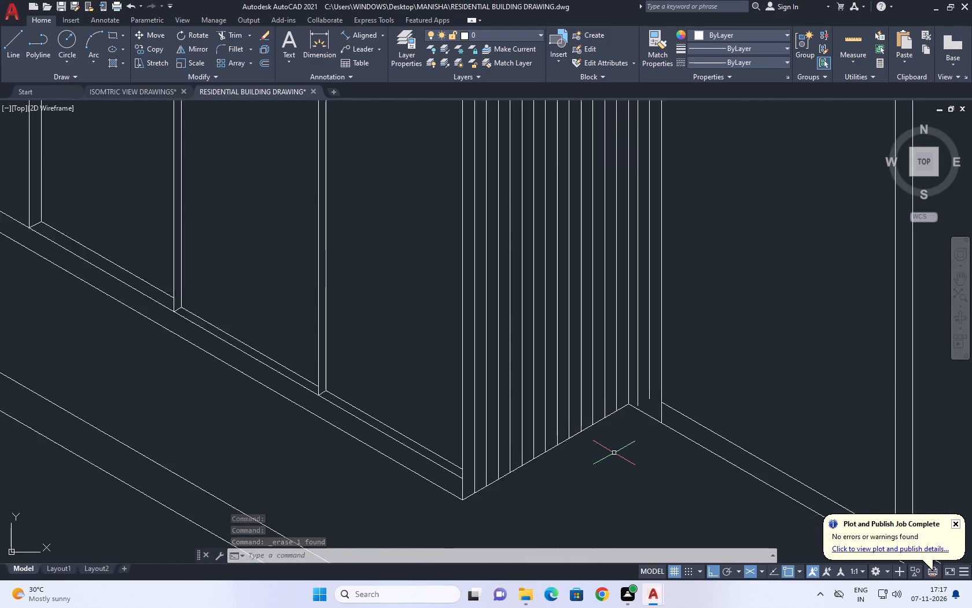
pyautogui.scroll(3, 683, 413)
pyautogui.moveTo(592, 198); pyautogui.dragTo(605, 228, button='middle')
pyautogui.scroll(-2, 642, 312)
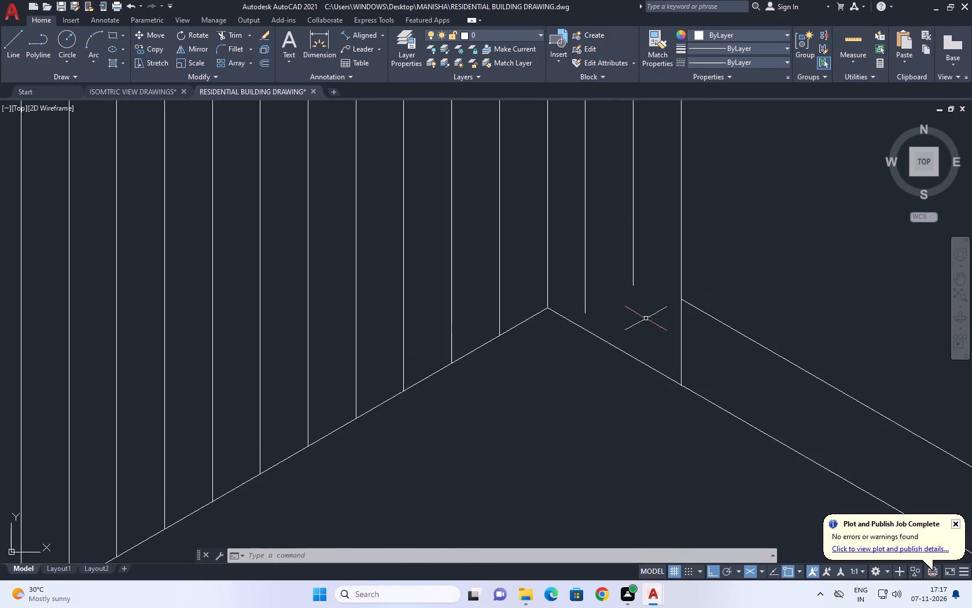
# Extend the lower ends of the two copied cladding lines beside the recess corner to the wall's base line.
pyautogui.scroll(-2, 646, 319)
pyautogui.moveTo(649, 295); pyautogui.dragTo(720, 430, button='middle')
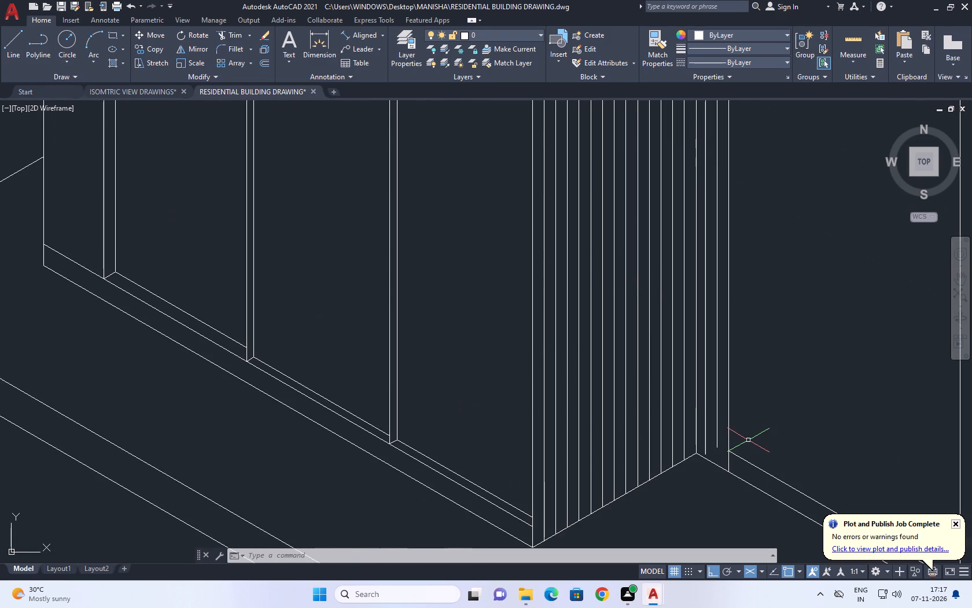
pyautogui.write('EX')
pyautogui.press('space')
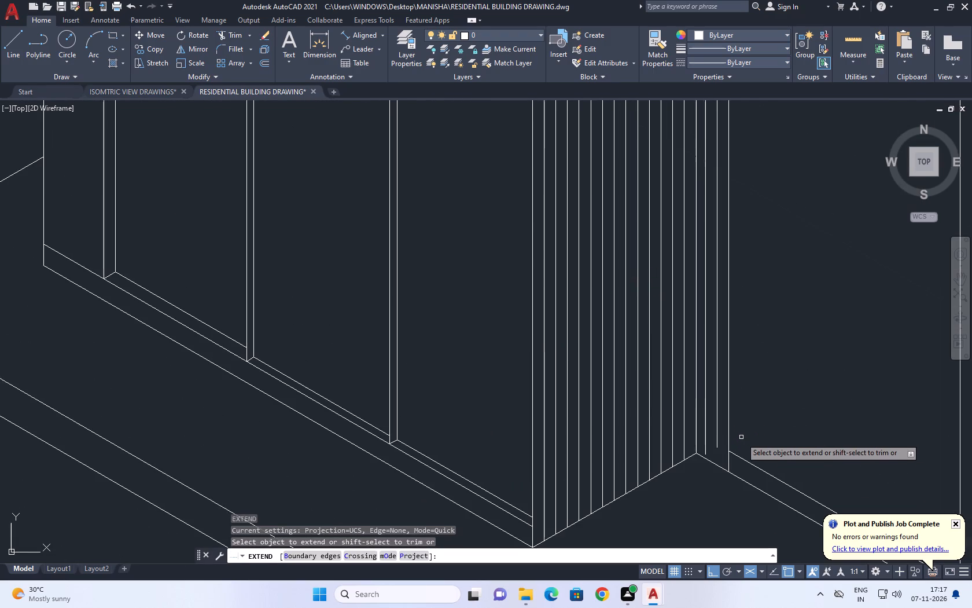
pyautogui.click(717, 441)
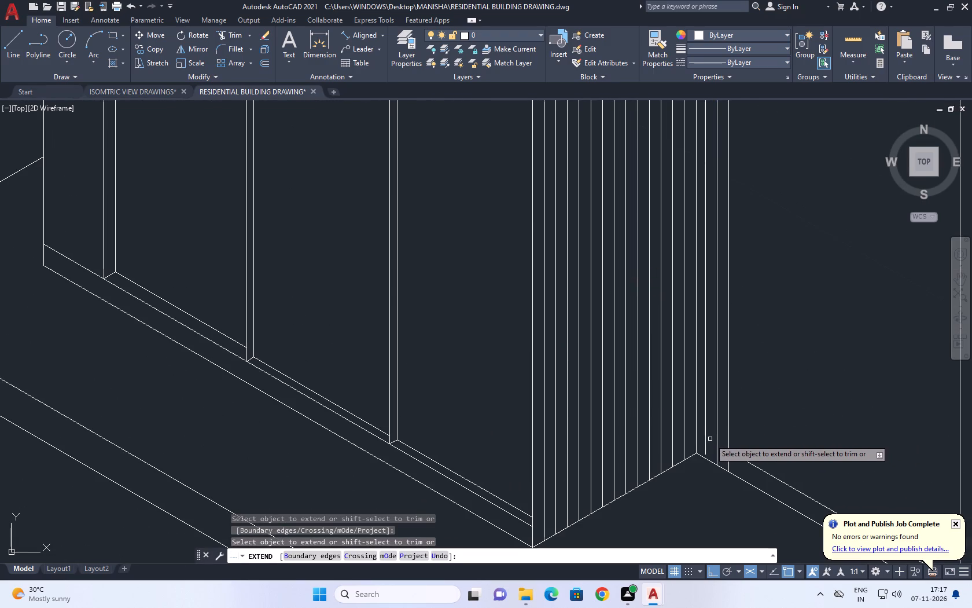
pyautogui.click(706, 438)
# Extend the upper ends of the same two copied cladding lines to the slab's lower edge.
pyautogui.scroll(1, 701, 439)
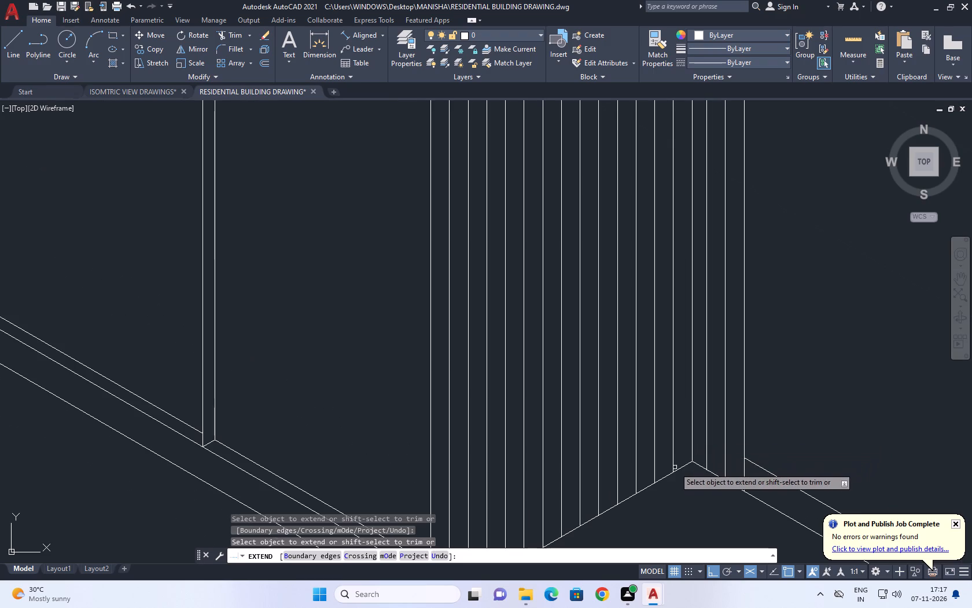
pyautogui.scroll(-3, 675, 467)
pyautogui.scroll(3, 683, 234)
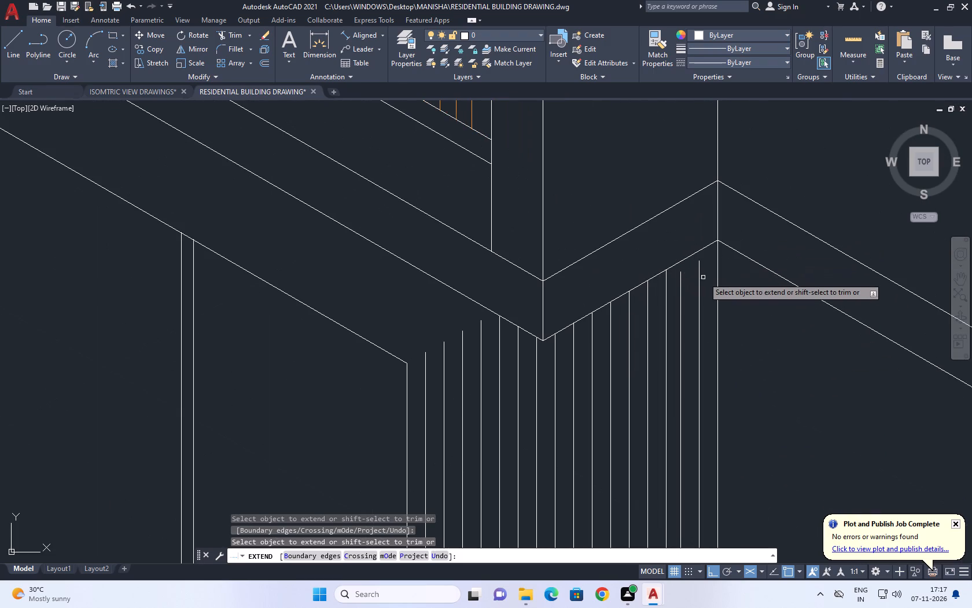
pyautogui.click(706, 277)
pyautogui.click(680, 287)
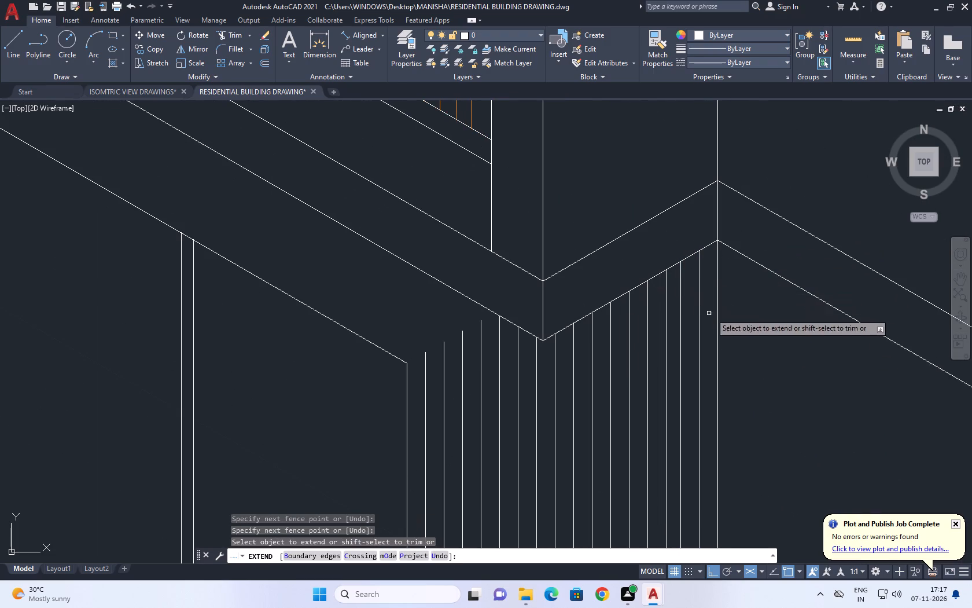
pyautogui.rightClick(752, 284)
pyautogui.click(780, 308)
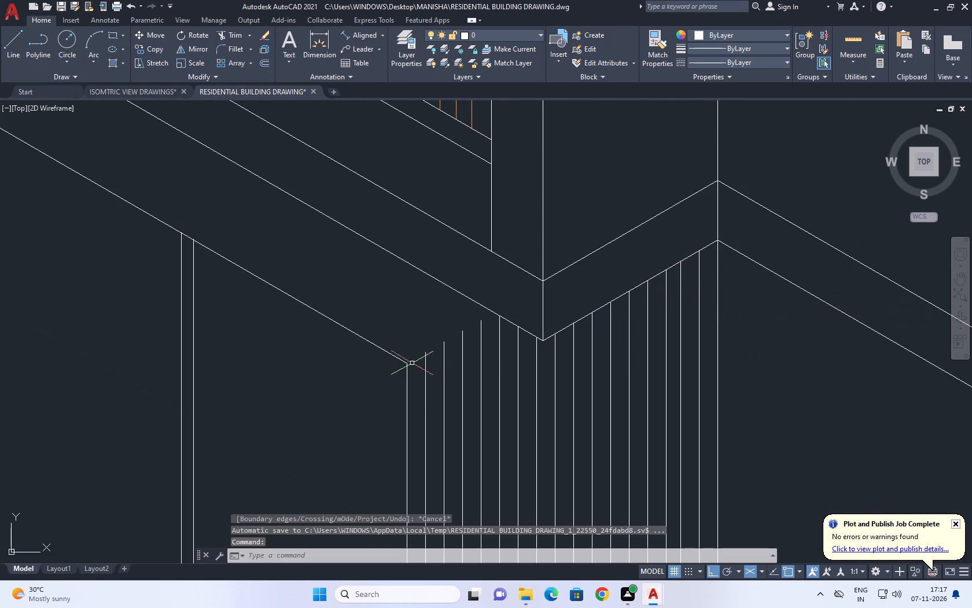
# Extend the tops of the four short cladding lines beside the window frame up to the slab's lower edge.
pyautogui.moveTo(326, 344); pyautogui.dragTo(426, 389, button='middle')
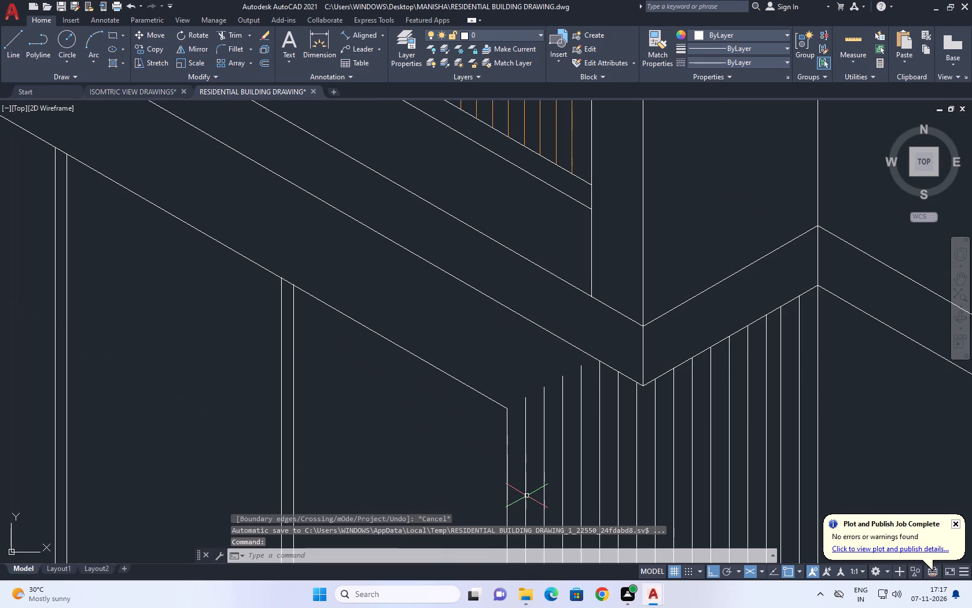
pyautogui.write('EX')
pyautogui.press('space')
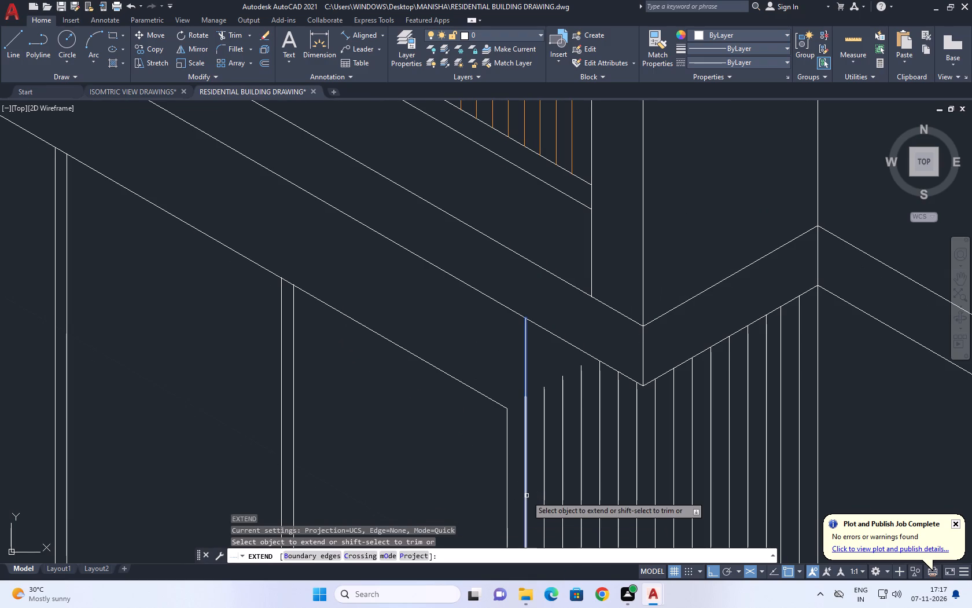
pyautogui.click(516, 423)
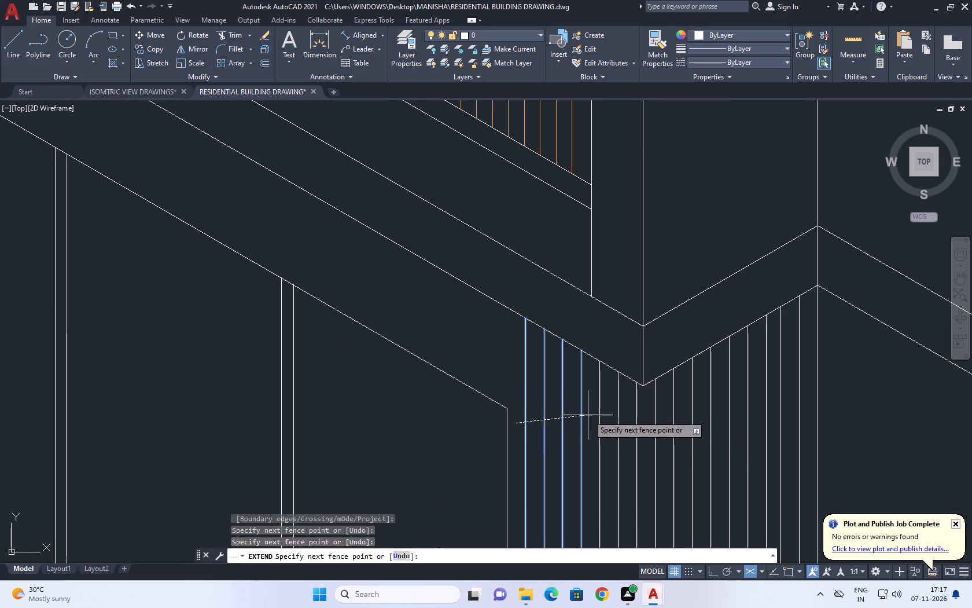
pyautogui.click(597, 416)
pyautogui.rightClick(458, 299)
pyautogui.click(484, 321)
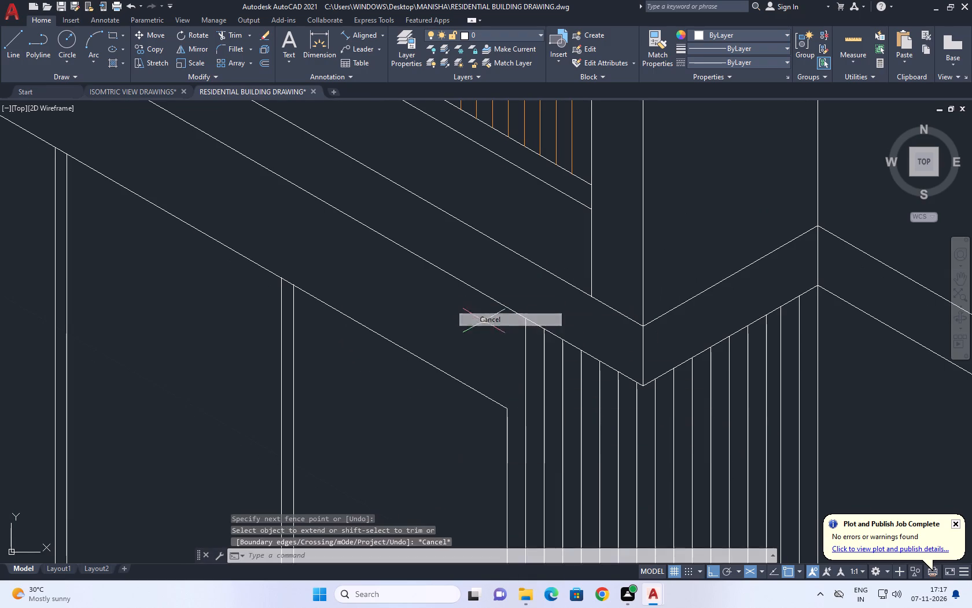
# Change the colour of all vertical cladding lines on the recessed ground-floor wall to orange 248,153,30.
pyautogui.scroll(-4, 505, 374)
pyautogui.scroll(2, 575, 525)
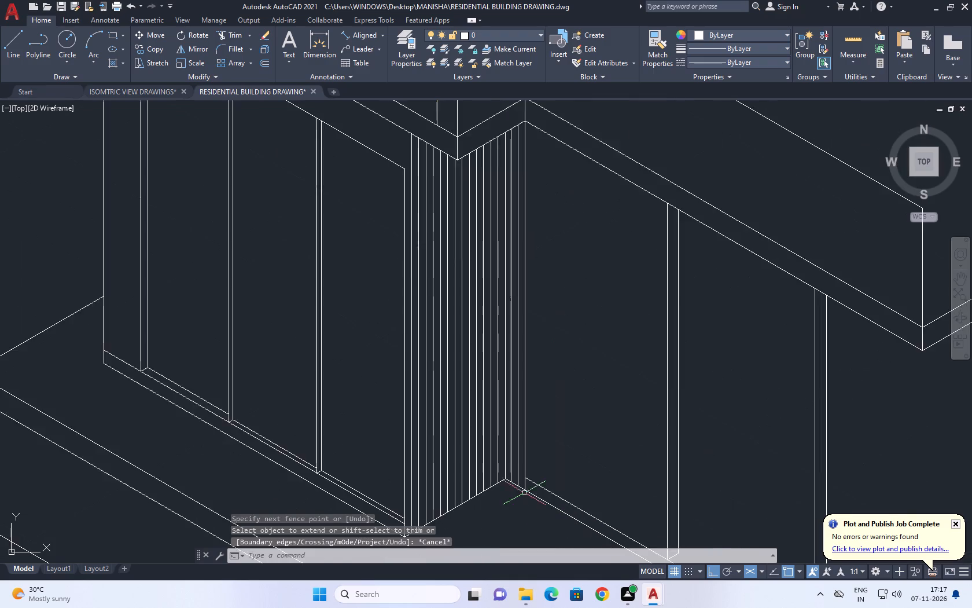
pyautogui.scroll(3, 524, 493)
pyautogui.click(512, 450)
pyautogui.scroll(-1, 426, 390)
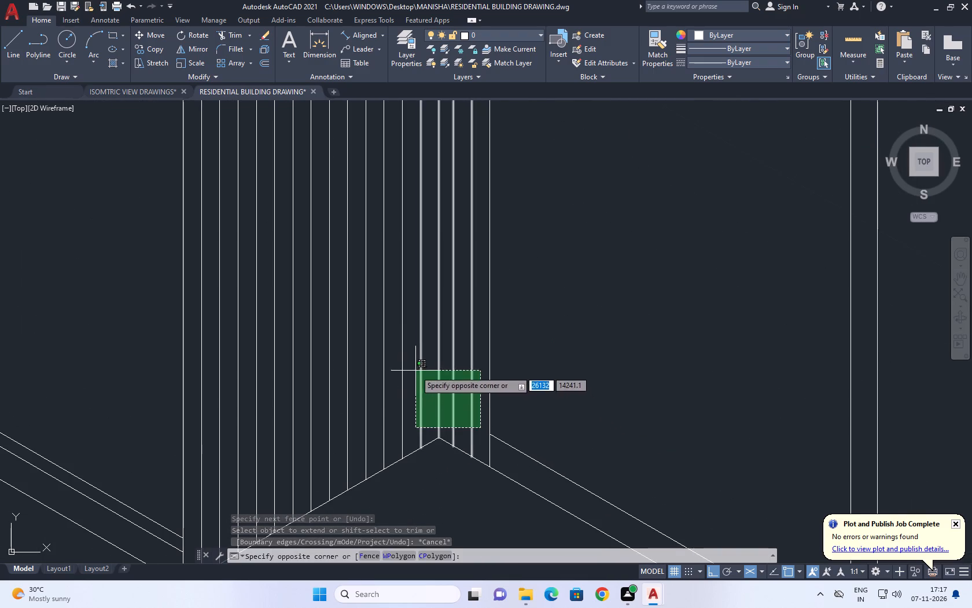
pyautogui.click(415, 370)
pyautogui.scroll(1, 402, 396)
pyautogui.click(400, 381)
pyautogui.click(381, 365)
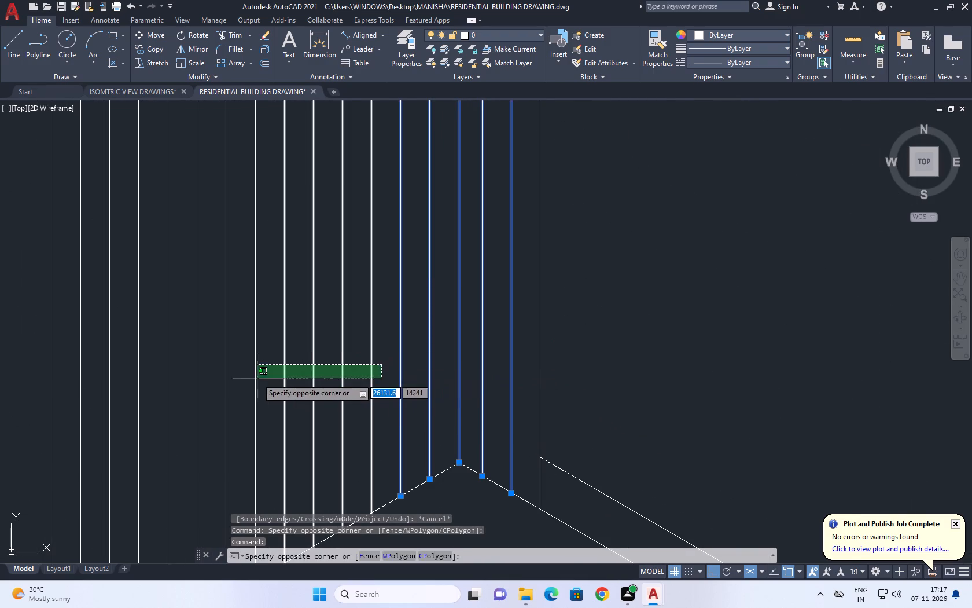
pyautogui.scroll(-3, 256, 378)
pyautogui.scroll(2, 229, 400)
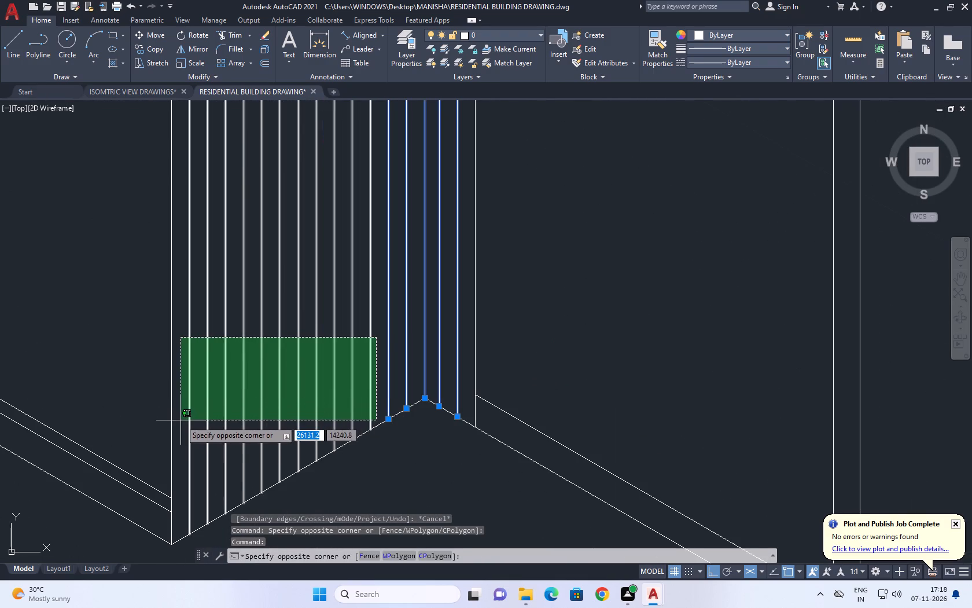
pyautogui.click(188, 413)
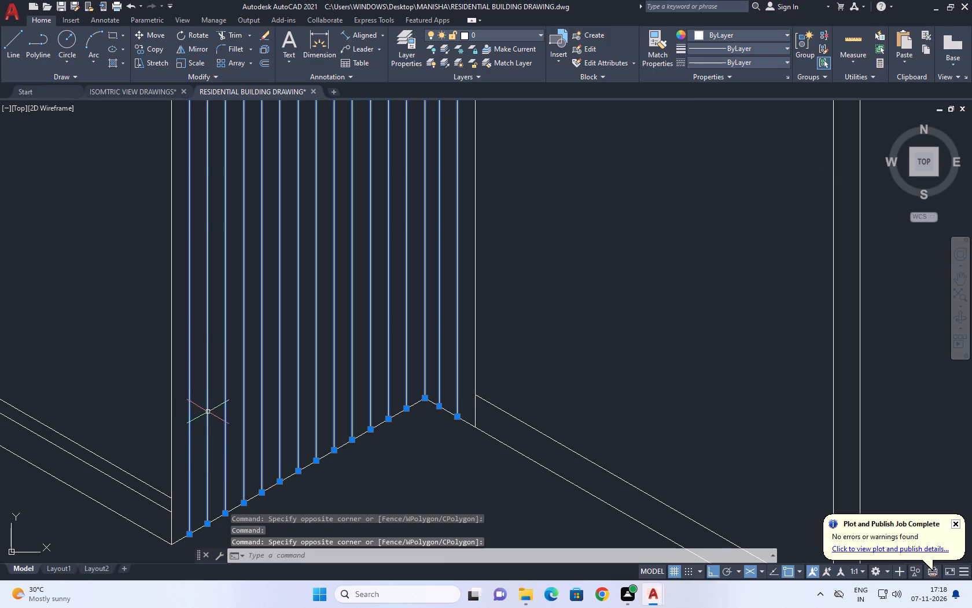
pyautogui.moveTo(469, 467); pyautogui.dragTo(496, 512, button='middle')
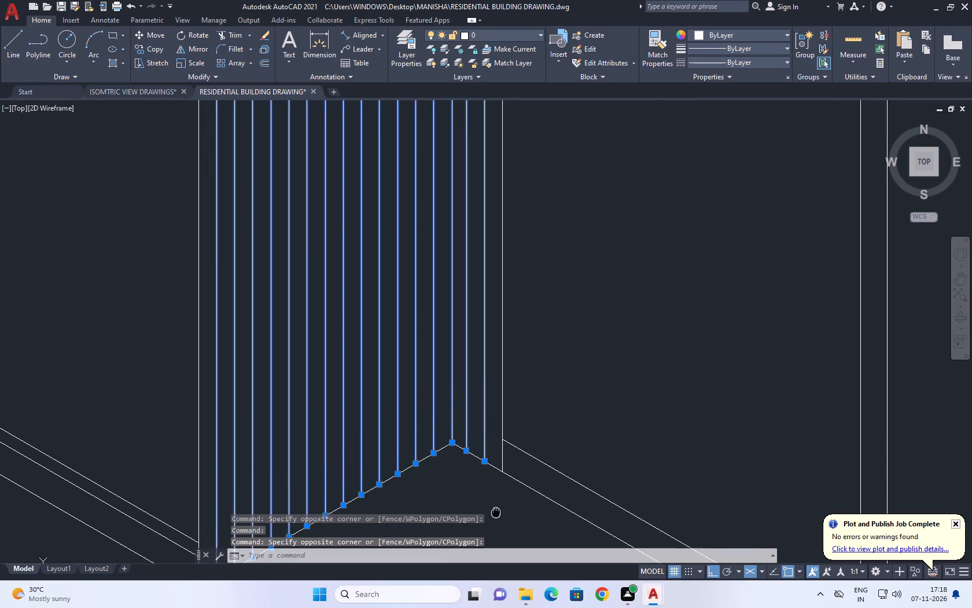
pyautogui.moveTo(496, 512); pyautogui.dragTo(508, 519, button='middle')
pyautogui.scroll(-2, 522, 519)
pyautogui.moveTo(561, 371); pyautogui.dragTo(566, 393, button='middle')
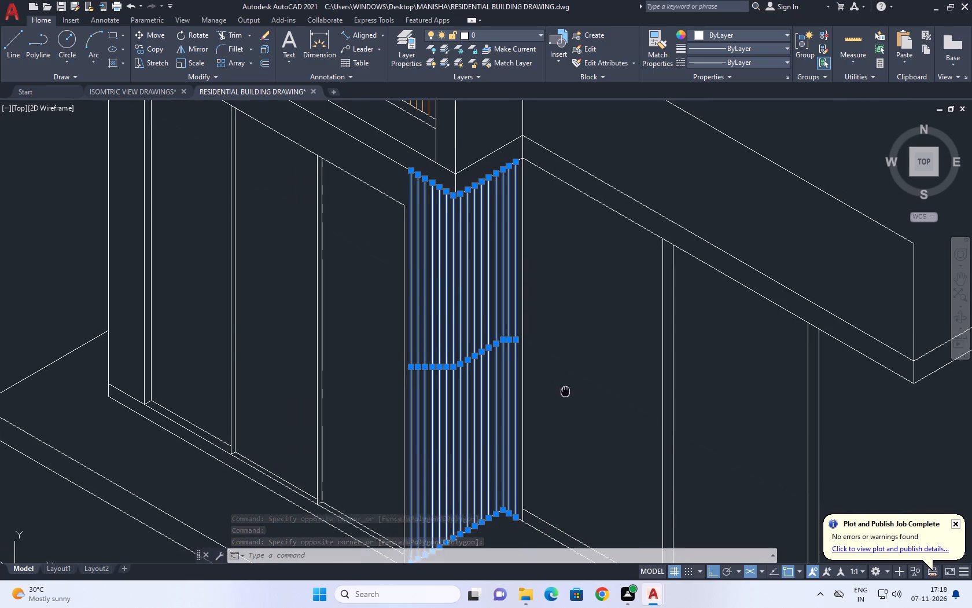
pyautogui.moveTo(566, 393); pyautogui.dragTo(577, 433, button='middle')
pyautogui.click(749, 32)
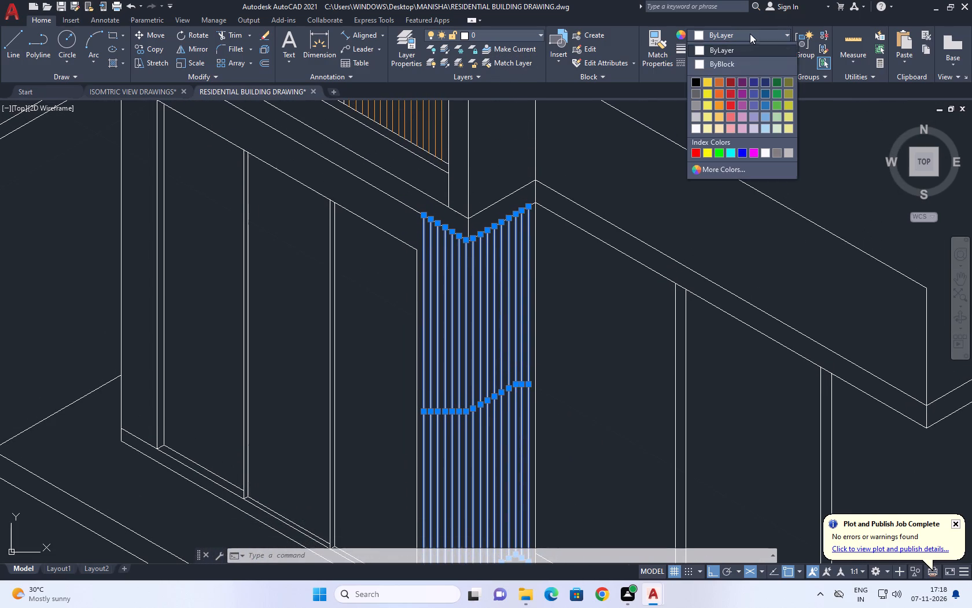
pyautogui.click(717, 109)
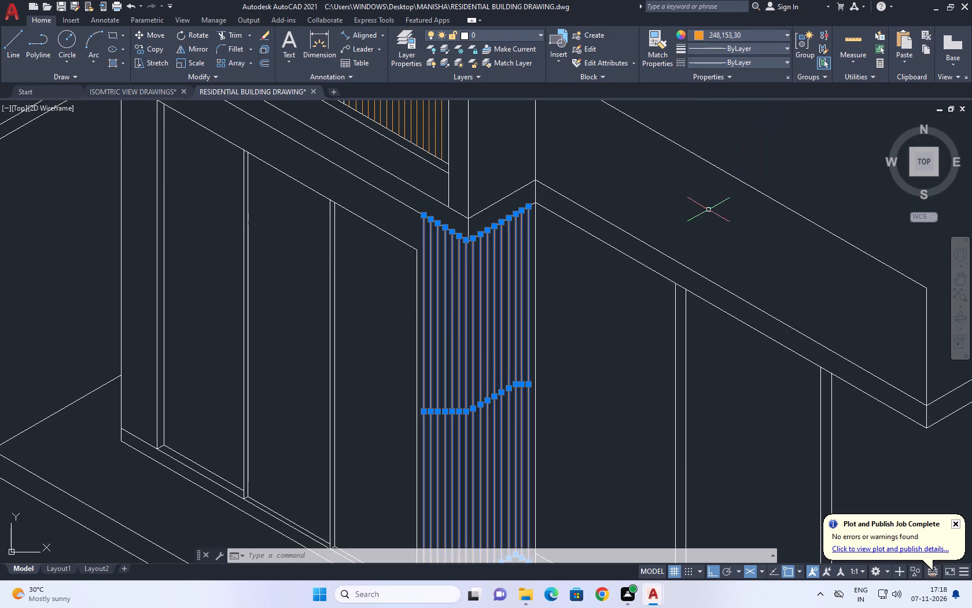
pyautogui.rightClick(705, 221)
pyautogui.click(749, 401)
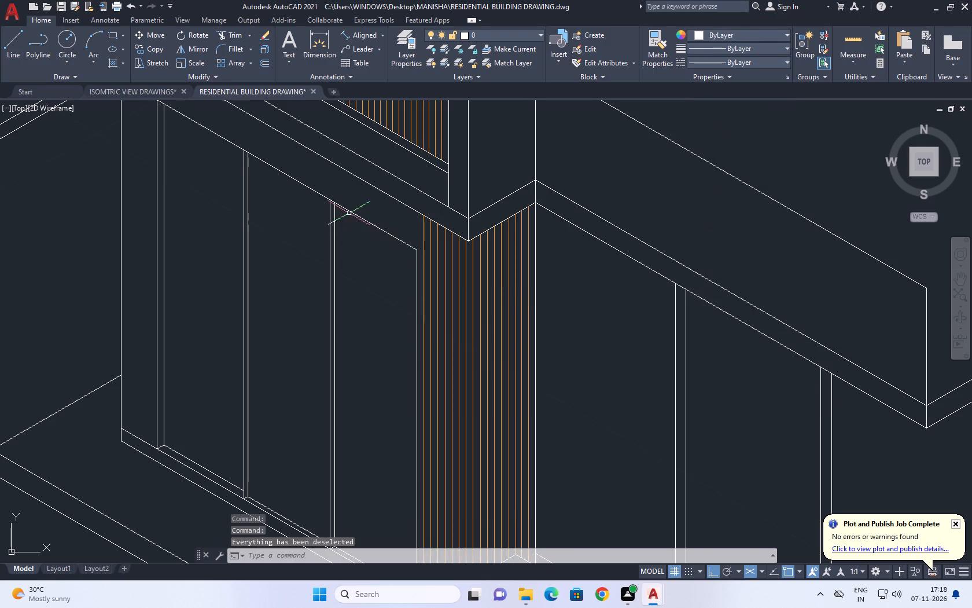
# Draw a vertical line on the right isoplane from the window head line, near its cladding-side corner, up past the slab's lower edge.
pyautogui.moveTo(349, 213); pyautogui.dragTo(413, 293, button='middle')
pyautogui.moveTo(419, 254); pyautogui.dragTo(433, 294, button='middle')
pyautogui.scroll(-1, 433, 294)
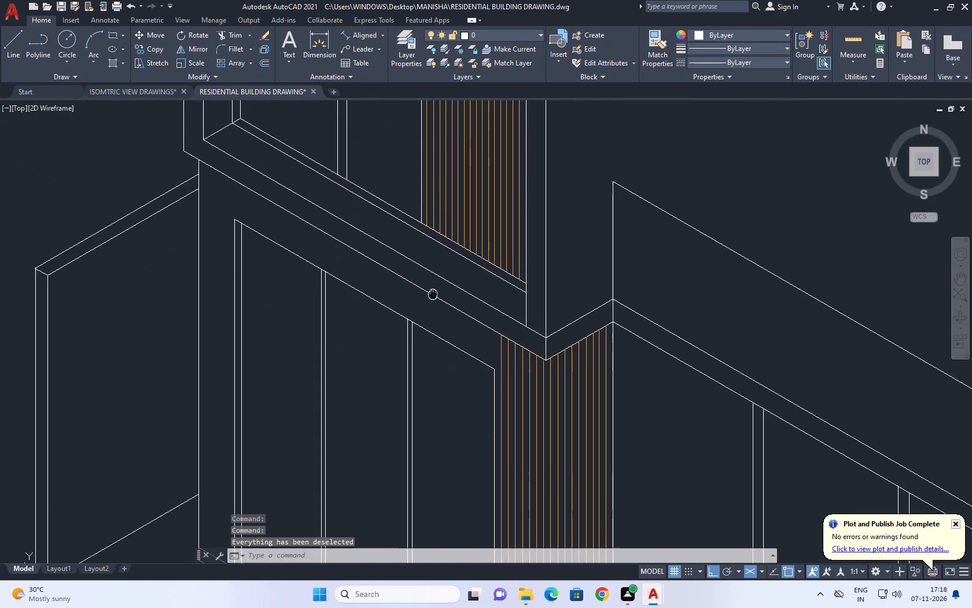
pyautogui.moveTo(433, 294); pyautogui.dragTo(433, 295, button='middle')
pyautogui.click(7, 51)
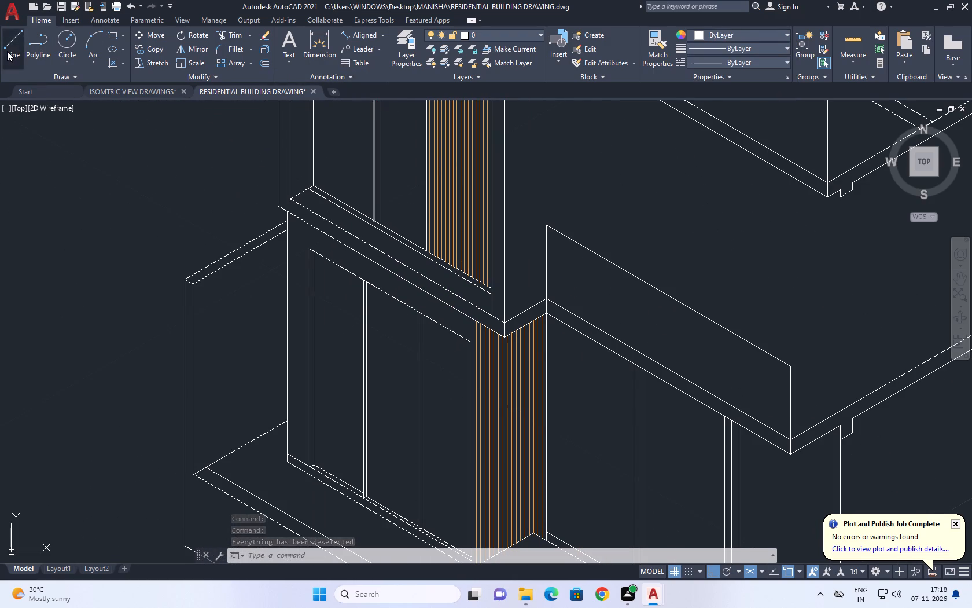
pyautogui.scroll(3, 474, 327)
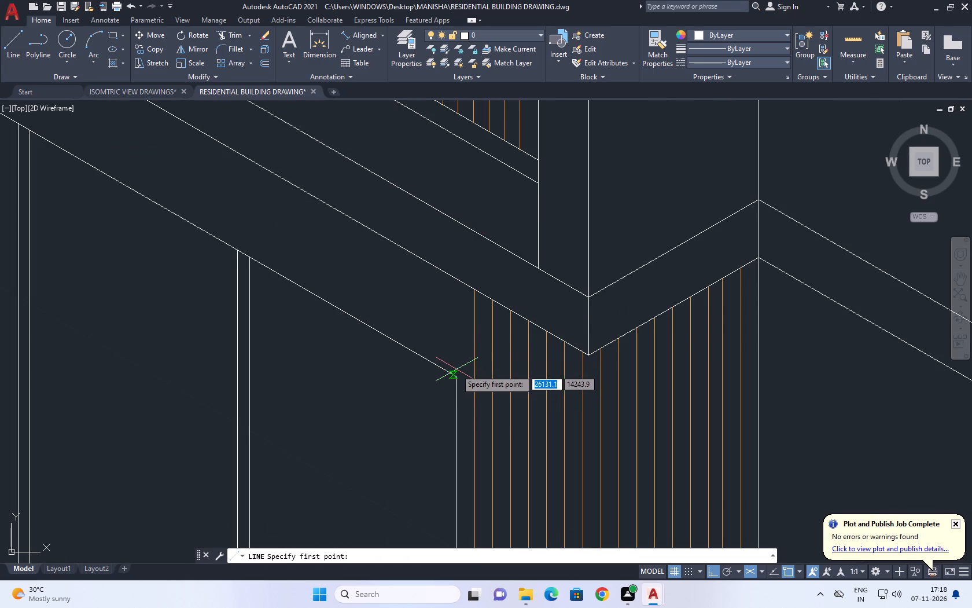
pyautogui.click(449, 371)
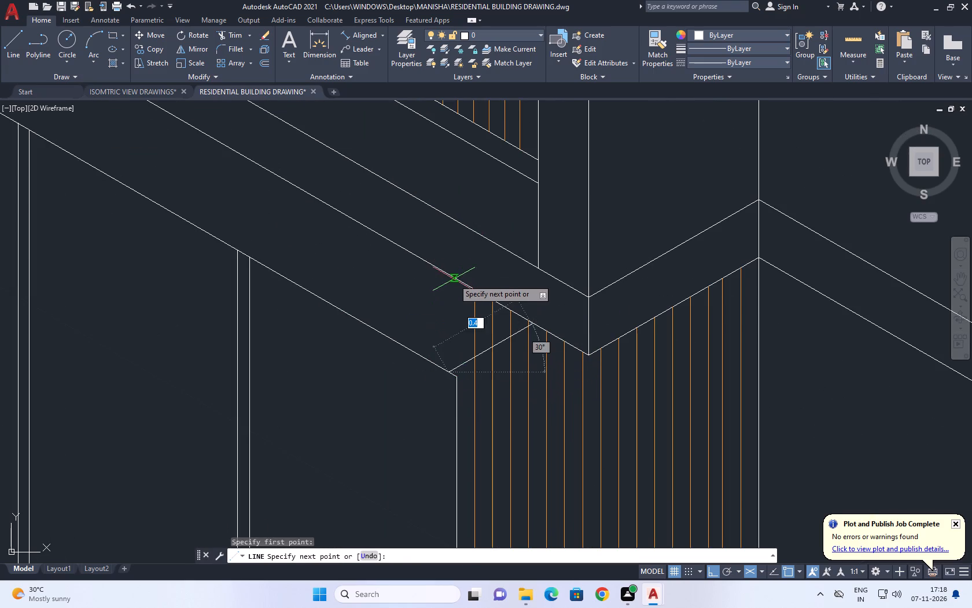
pyautogui.scroll(1, 447, 274)
pyautogui.click(451, 262)
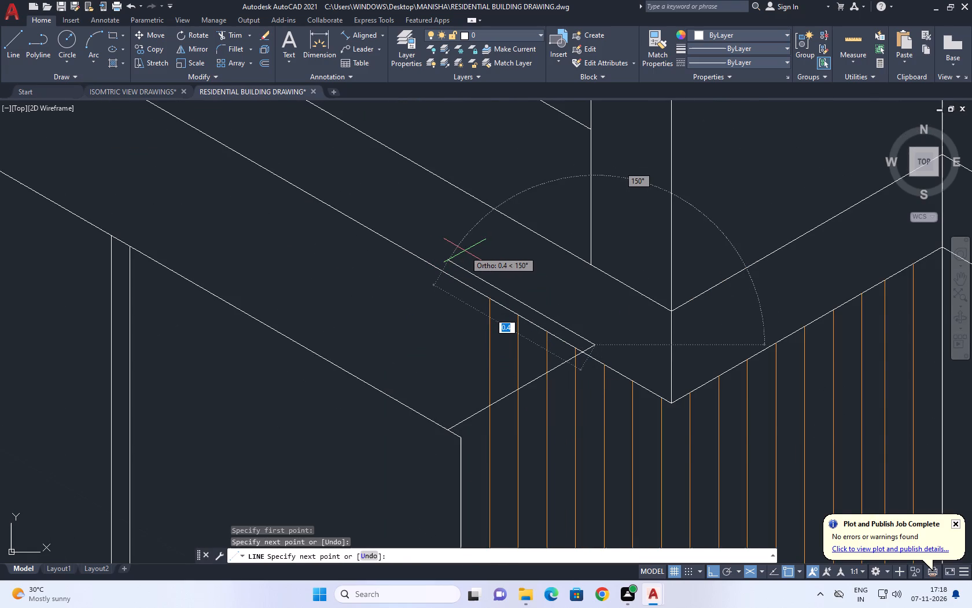
pyautogui.hotkey('ctrl', 'z')
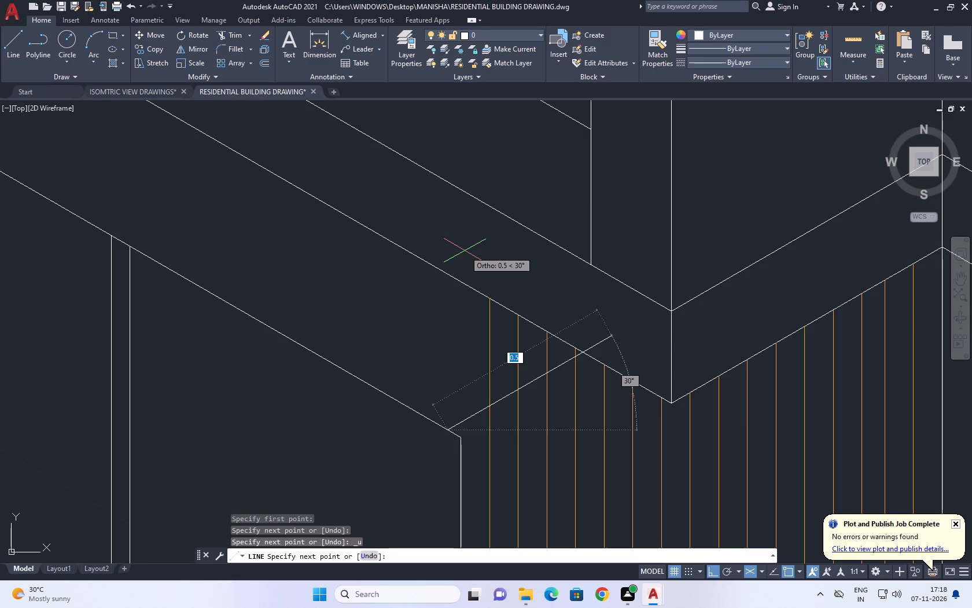
pyautogui.press('F5')
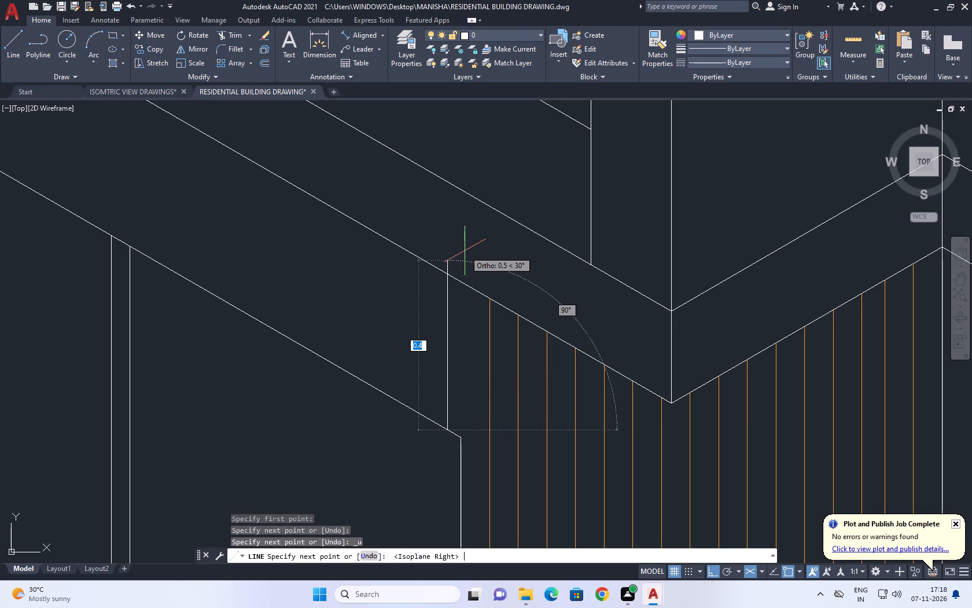
pyautogui.click(440, 223)
pyautogui.rightClick(440, 237)
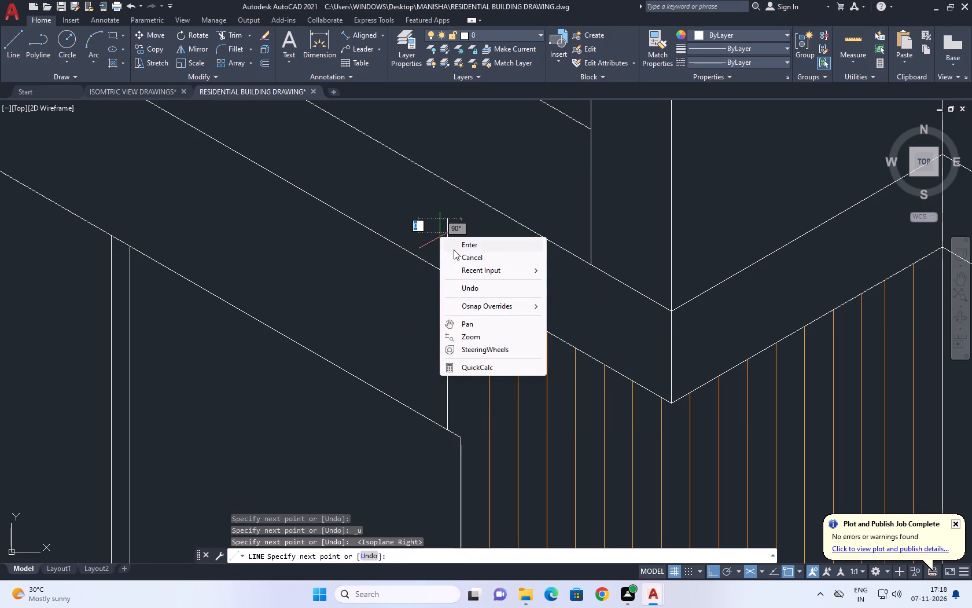
pyautogui.click(461, 259)
# Trim the part of the new vertical line that projects above the slab's lower edge.
pyautogui.click(240, 36)
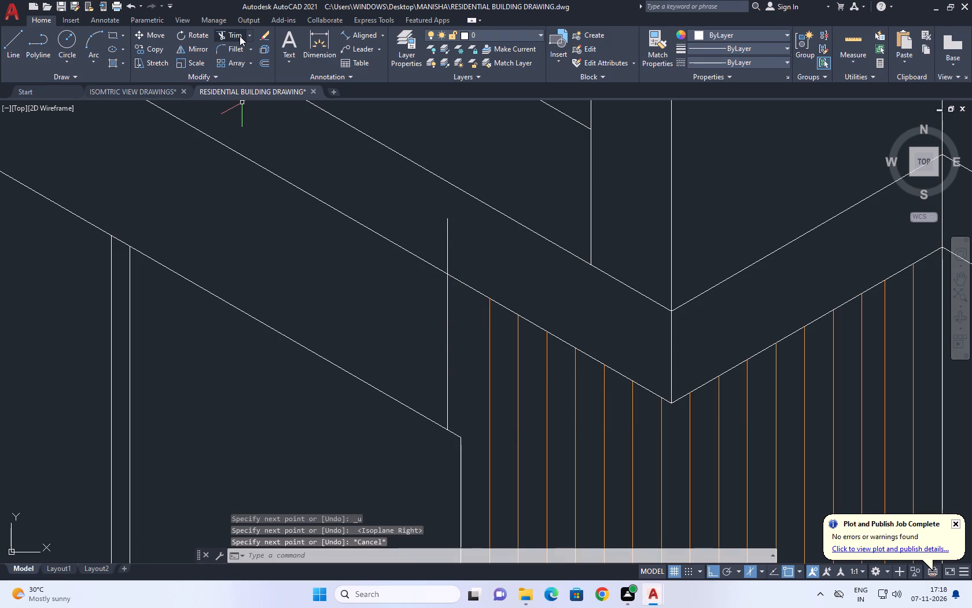
pyautogui.click(482, 256)
pyautogui.click(418, 227)
pyautogui.rightClick(419, 221)
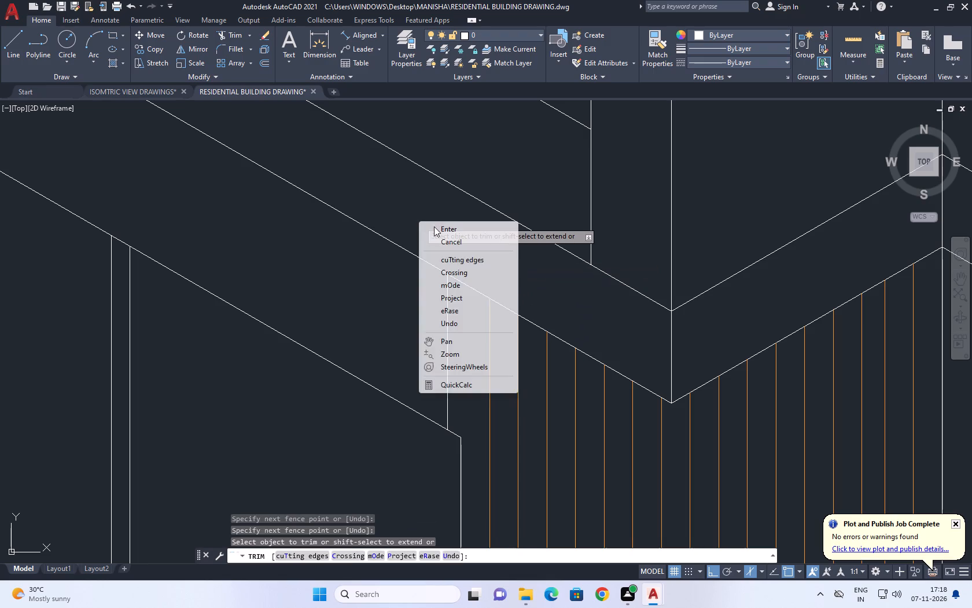
pyautogui.click(446, 244)
# Copy the short vertical line above the ground-floor window as a fitted array of 15 items on the left isoplane, spanning about 1.1 along the window head.
pyautogui.click(460, 352)
pyautogui.click(424, 321)
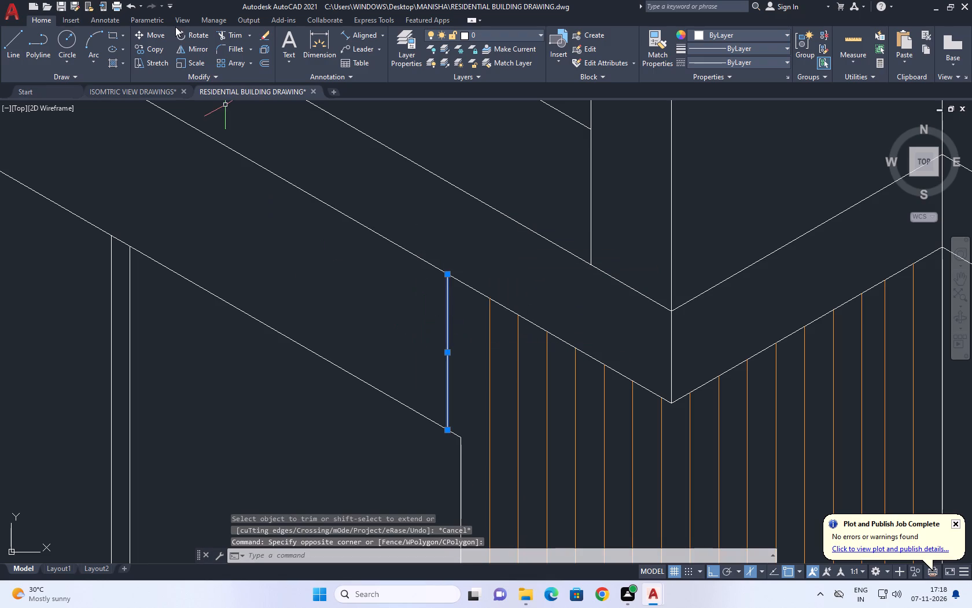
pyautogui.click(155, 45)
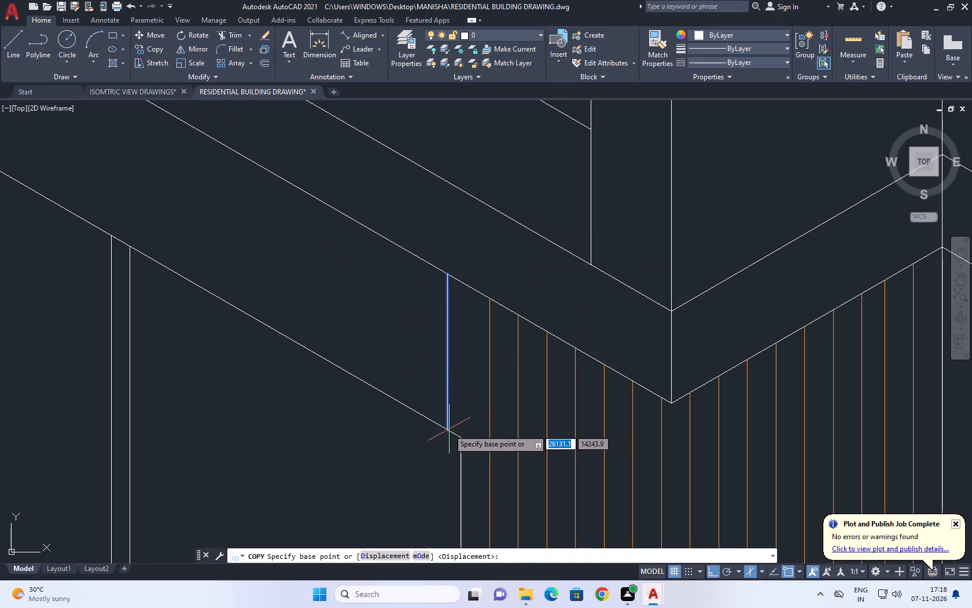
pyautogui.click(447, 429)
pyautogui.scroll(-3, 384, 371)
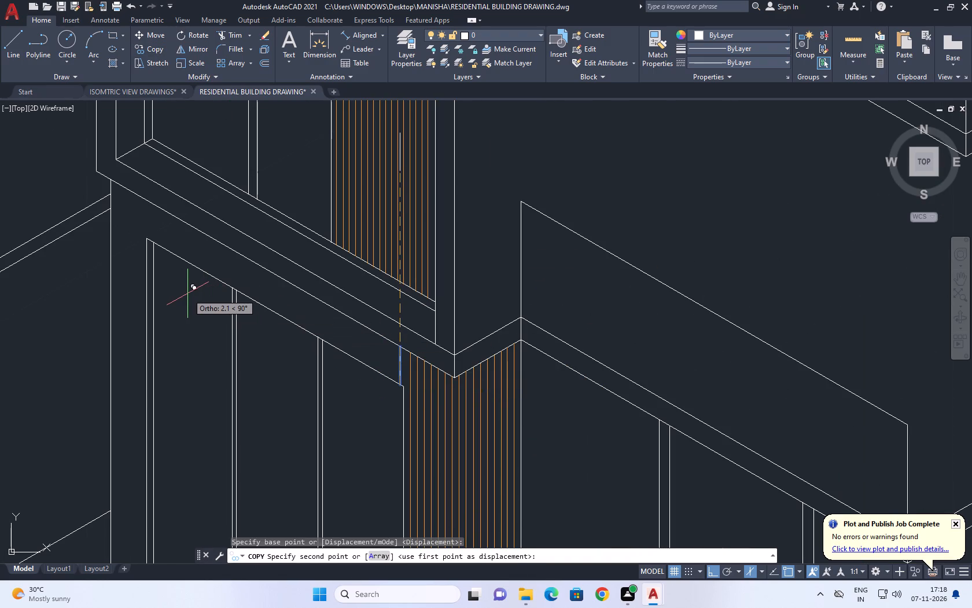
pyautogui.write('A')
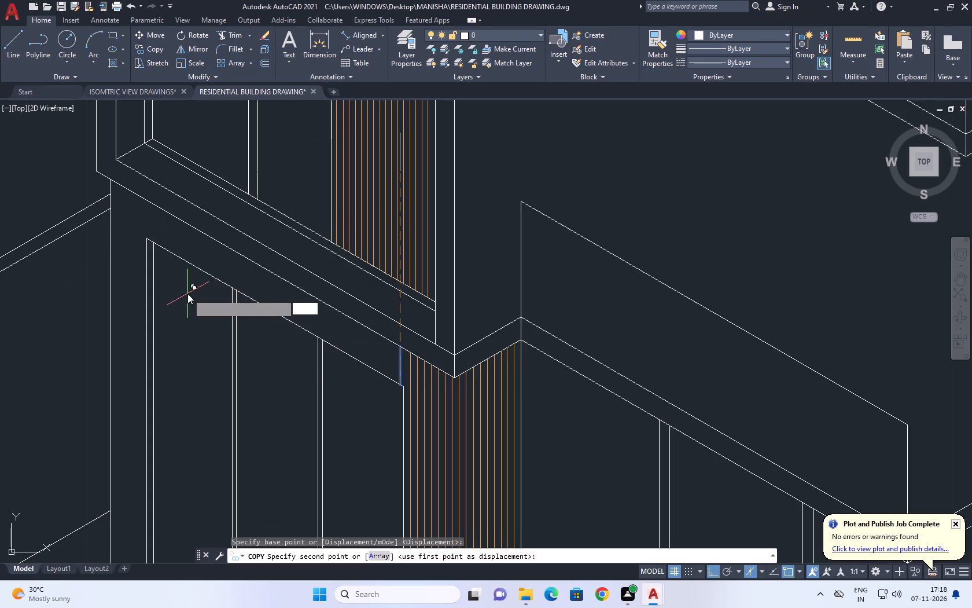
pyautogui.press('space')
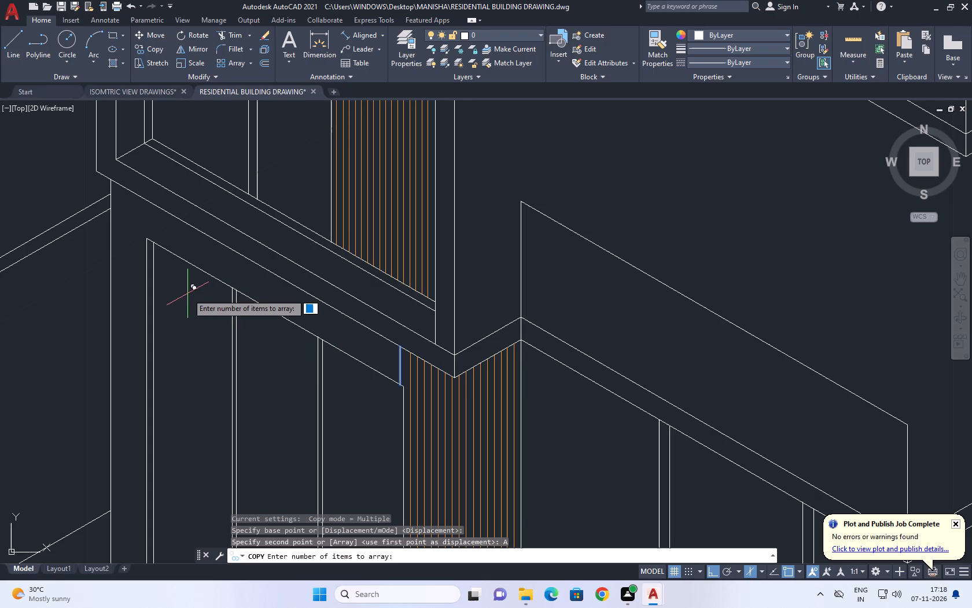
pyautogui.write('150')
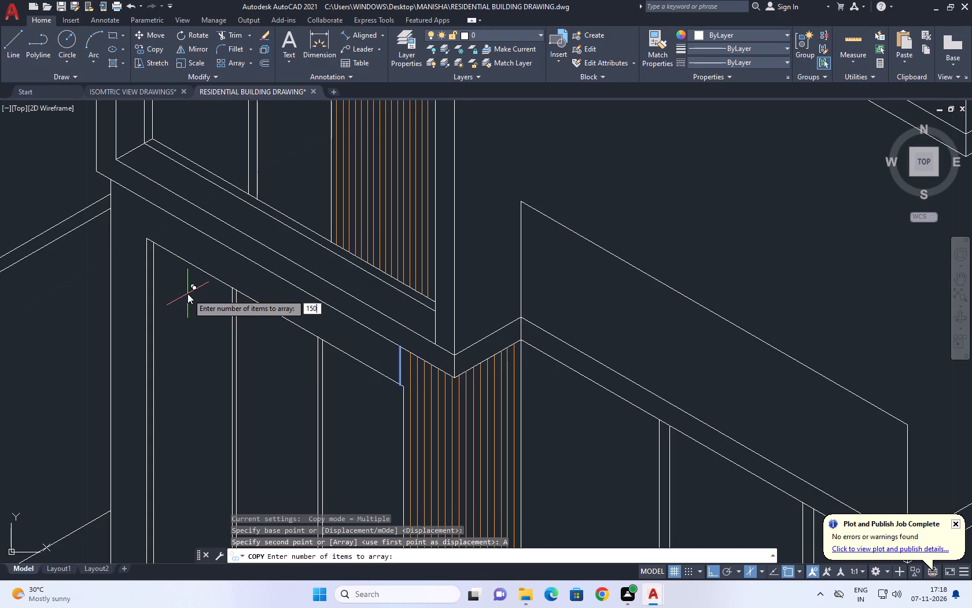
pyautogui.press('BackSpace')
pyautogui.press('Return')
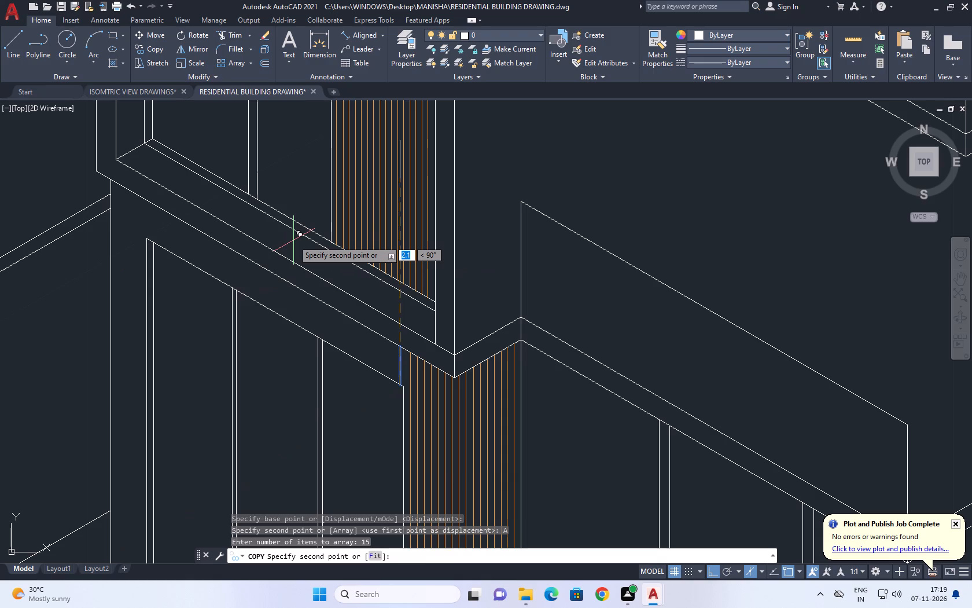
pyautogui.press('F5')
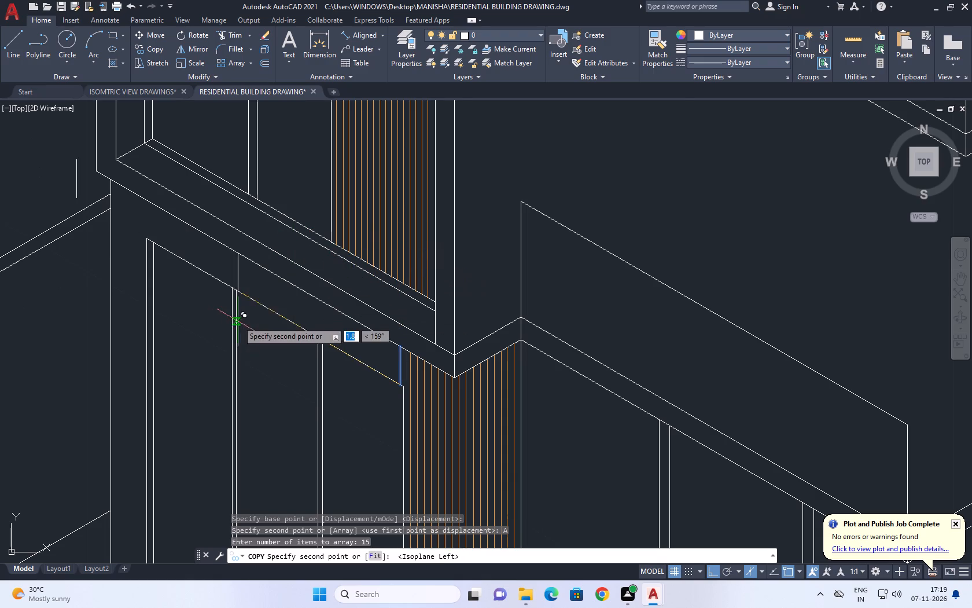
pyautogui.scroll(-2, 213, 294)
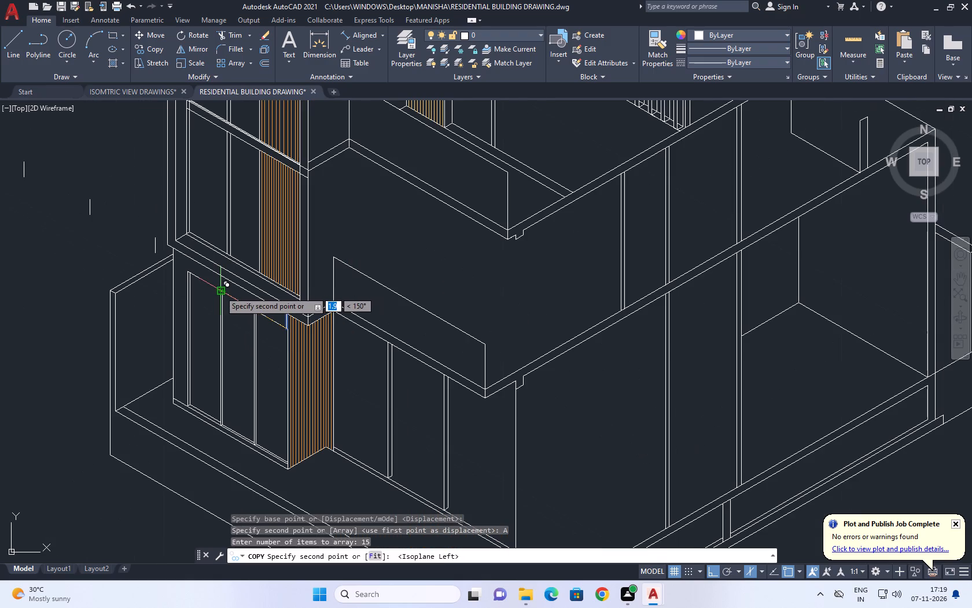
pyautogui.write('F')
pyautogui.press('space')
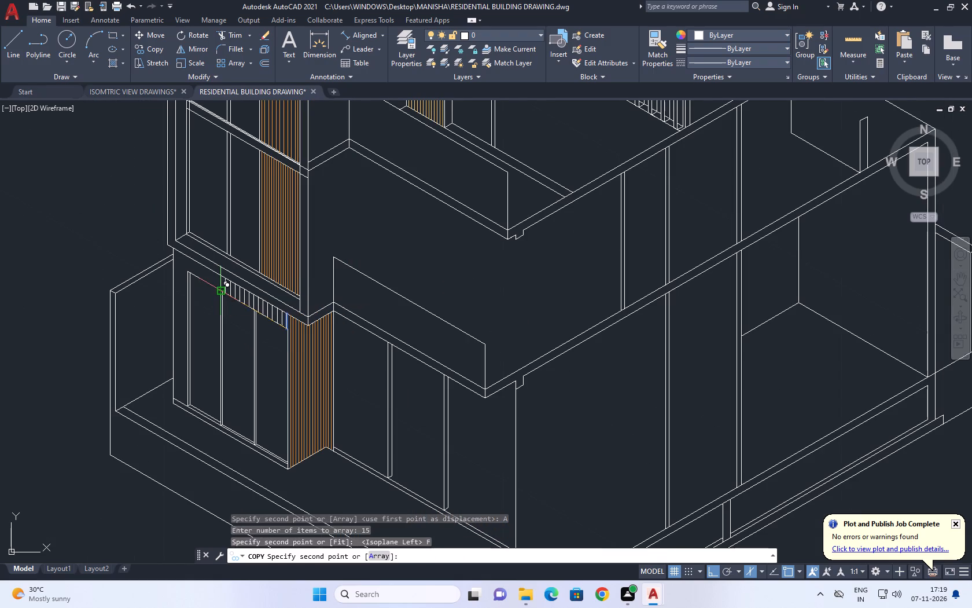
pyautogui.scroll(2, 183, 284)
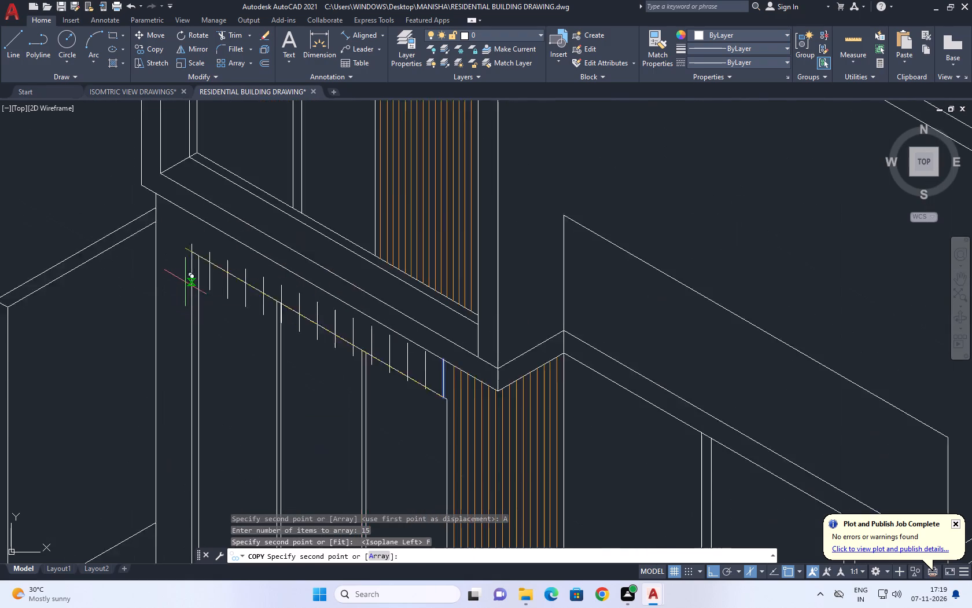
pyautogui.scroll(1, 188, 282)
pyautogui.scroll(1, 325, 301)
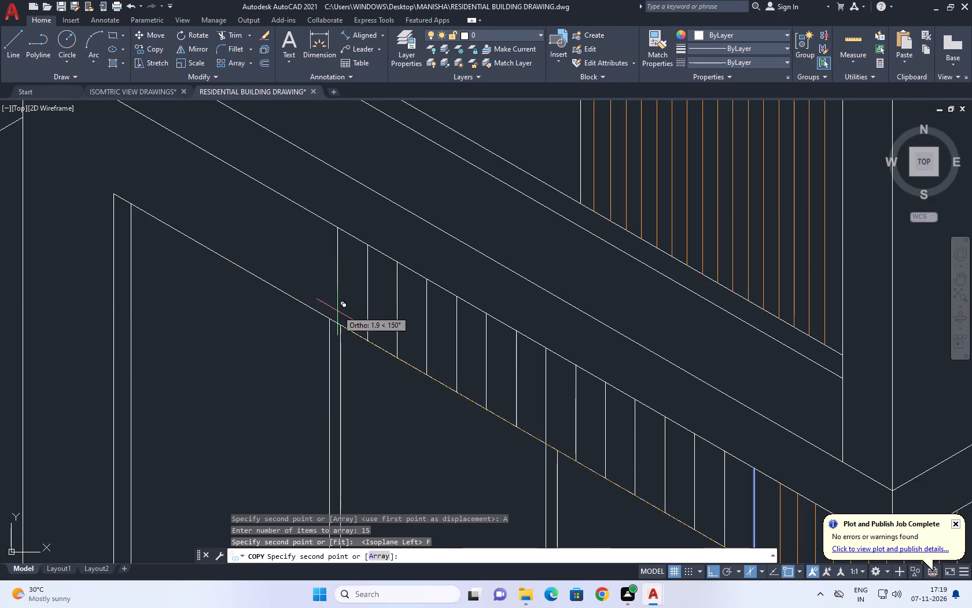
pyautogui.scroll(-2, 396, 341)
pyautogui.scroll(2, 426, 369)
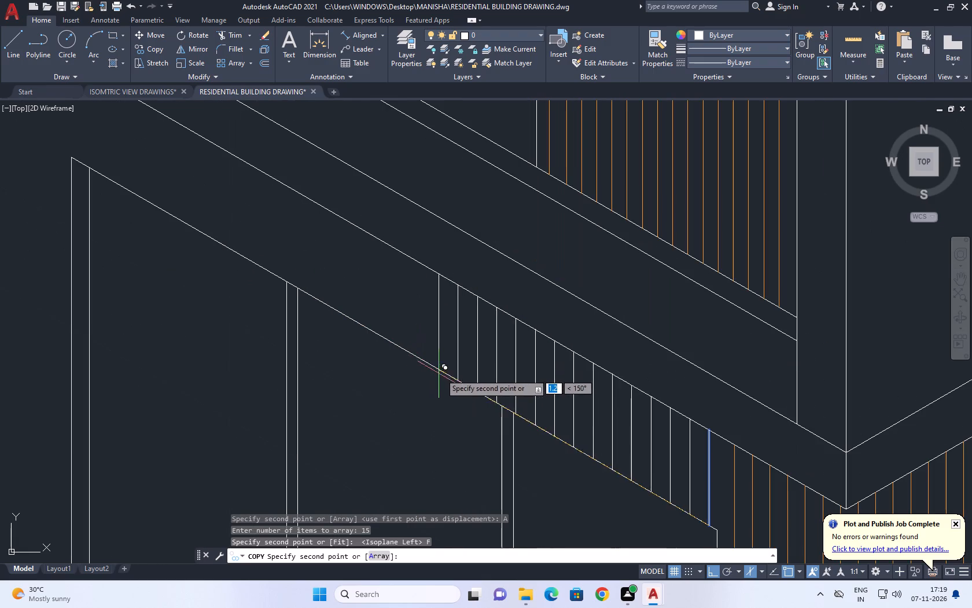
pyautogui.scroll(-1, 468, 371)
pyautogui.scroll(2, 470, 371)
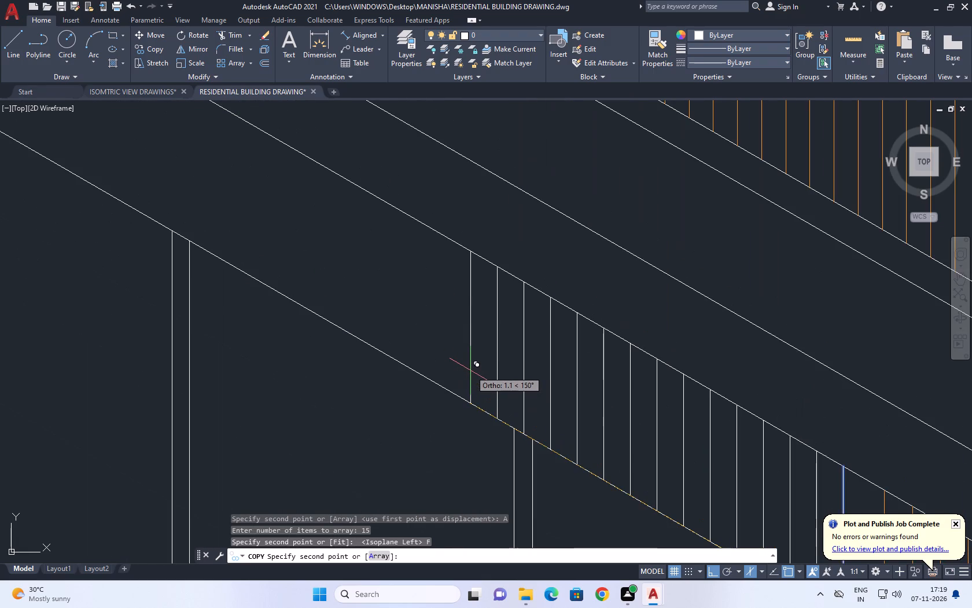
pyautogui.click(469, 406)
pyautogui.rightClick(394, 389)
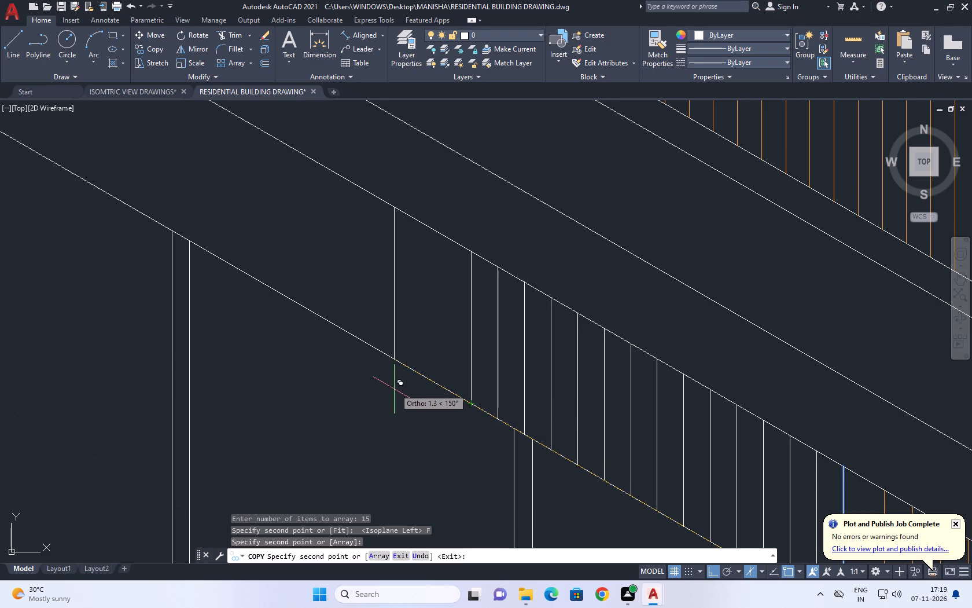
pyautogui.click(423, 411)
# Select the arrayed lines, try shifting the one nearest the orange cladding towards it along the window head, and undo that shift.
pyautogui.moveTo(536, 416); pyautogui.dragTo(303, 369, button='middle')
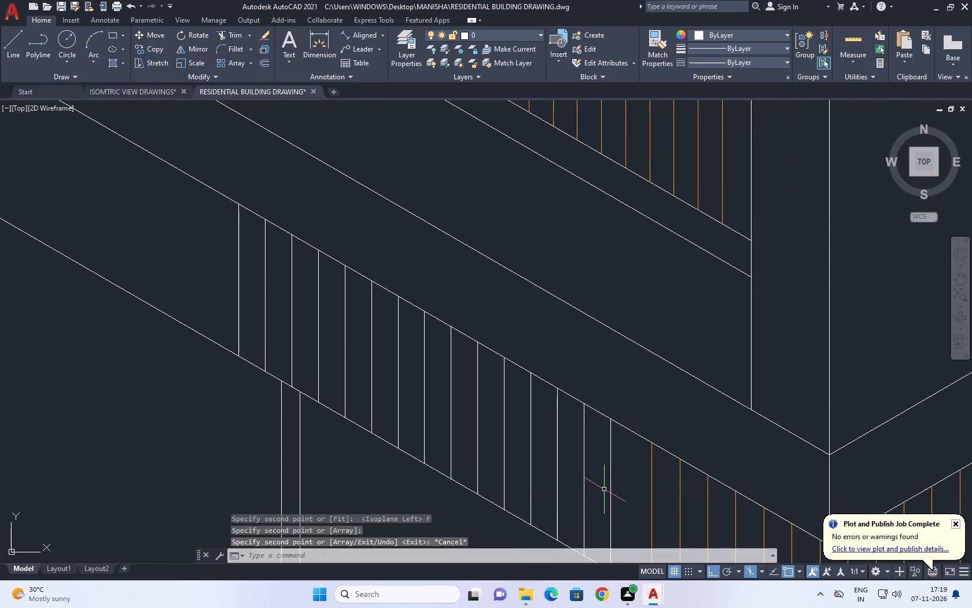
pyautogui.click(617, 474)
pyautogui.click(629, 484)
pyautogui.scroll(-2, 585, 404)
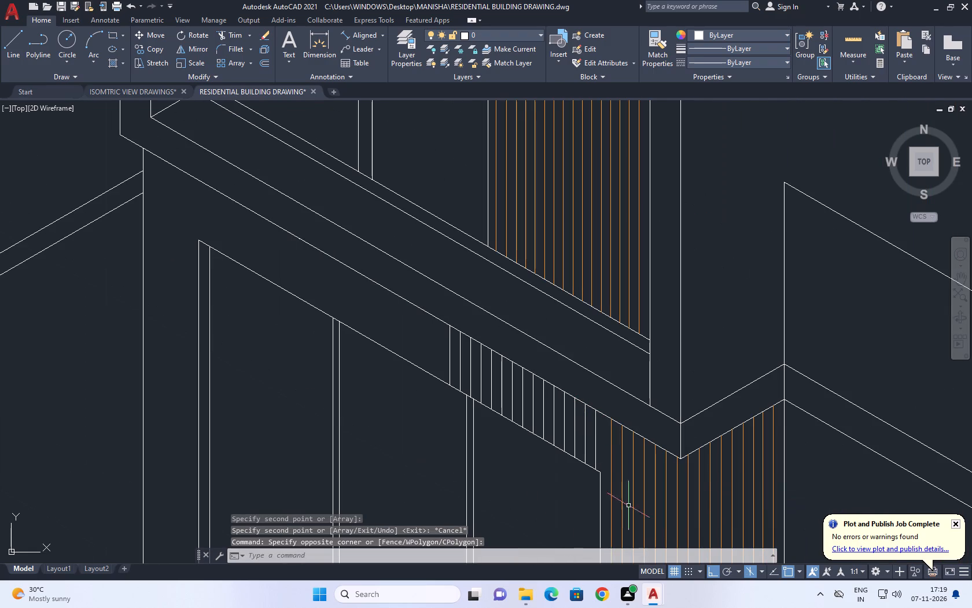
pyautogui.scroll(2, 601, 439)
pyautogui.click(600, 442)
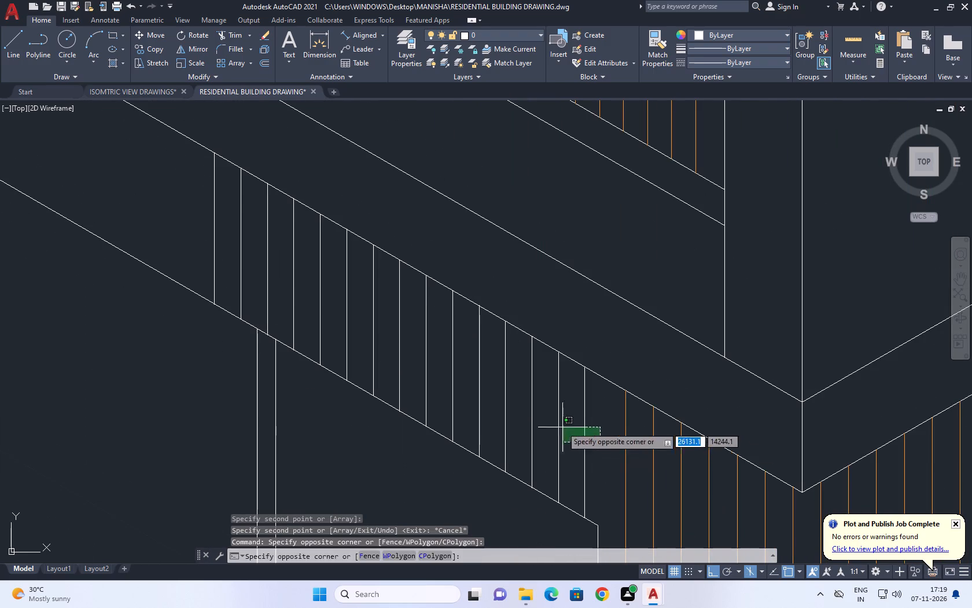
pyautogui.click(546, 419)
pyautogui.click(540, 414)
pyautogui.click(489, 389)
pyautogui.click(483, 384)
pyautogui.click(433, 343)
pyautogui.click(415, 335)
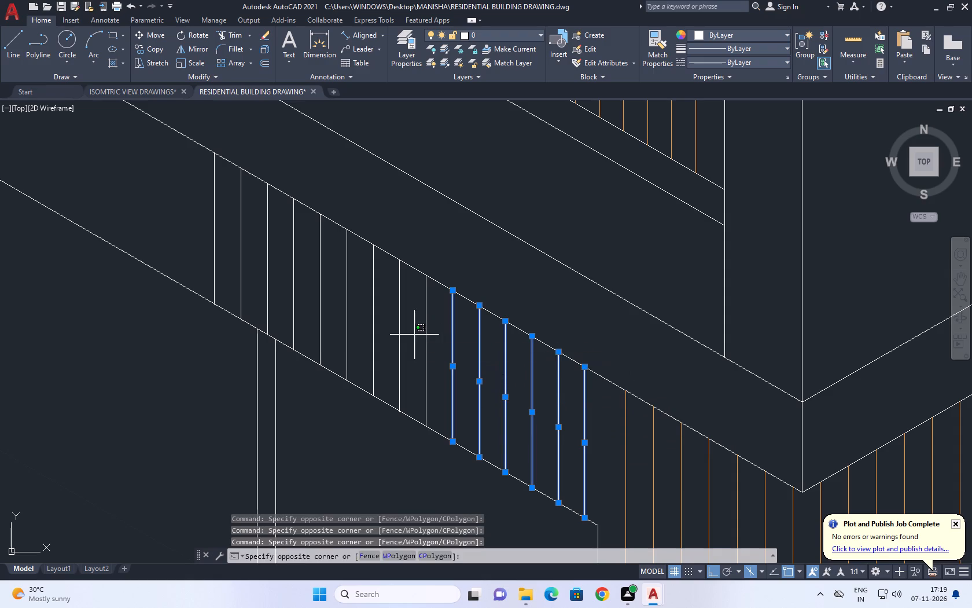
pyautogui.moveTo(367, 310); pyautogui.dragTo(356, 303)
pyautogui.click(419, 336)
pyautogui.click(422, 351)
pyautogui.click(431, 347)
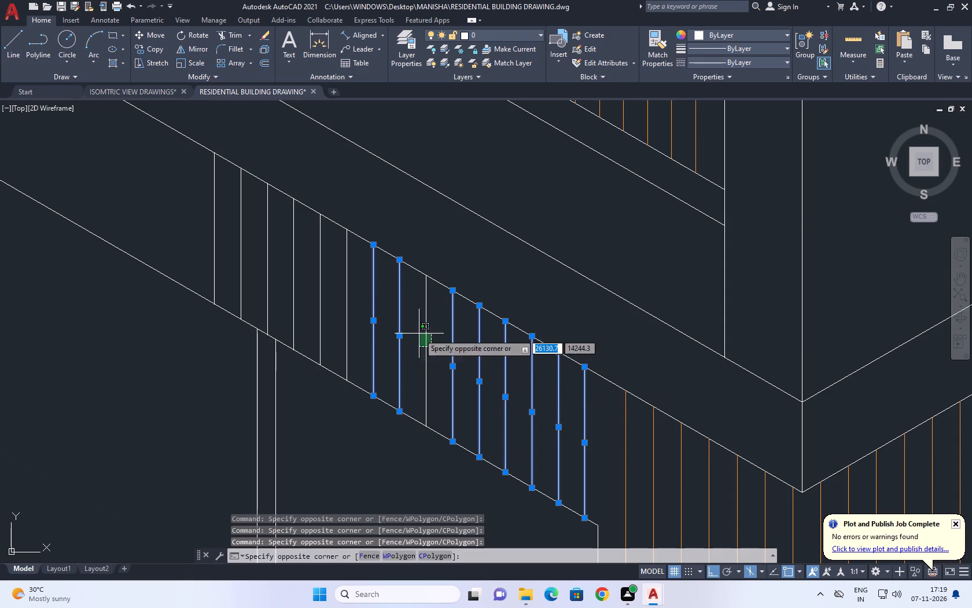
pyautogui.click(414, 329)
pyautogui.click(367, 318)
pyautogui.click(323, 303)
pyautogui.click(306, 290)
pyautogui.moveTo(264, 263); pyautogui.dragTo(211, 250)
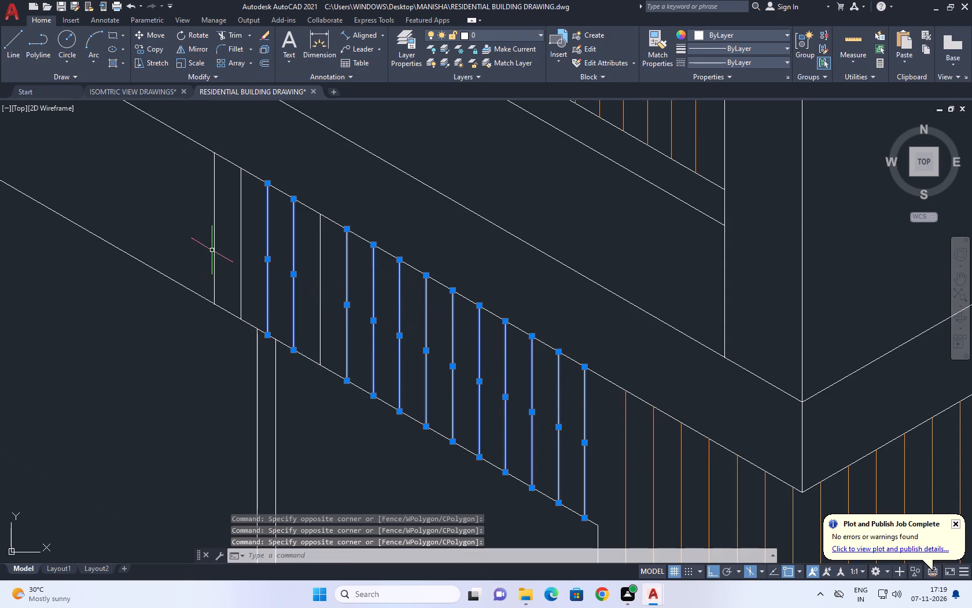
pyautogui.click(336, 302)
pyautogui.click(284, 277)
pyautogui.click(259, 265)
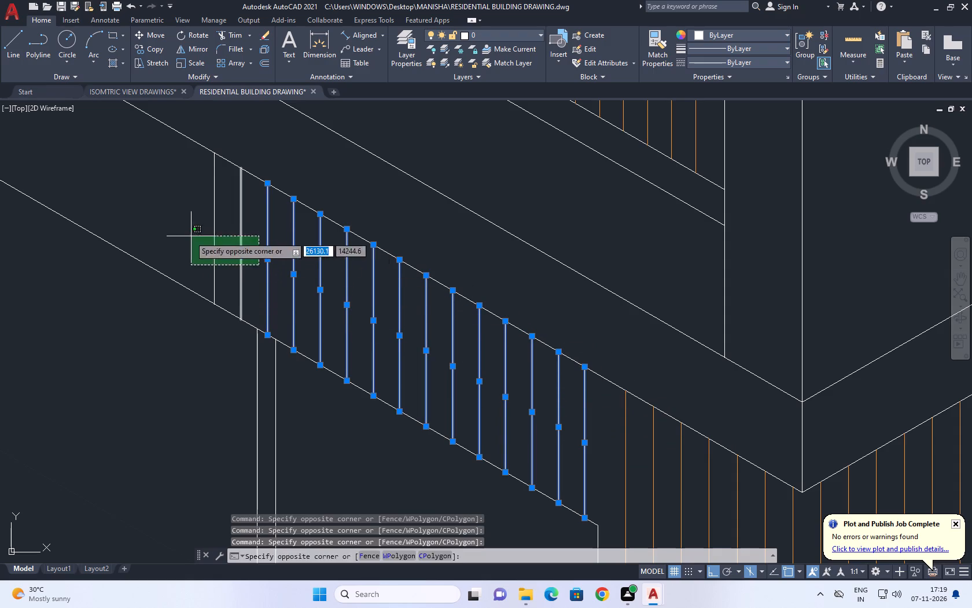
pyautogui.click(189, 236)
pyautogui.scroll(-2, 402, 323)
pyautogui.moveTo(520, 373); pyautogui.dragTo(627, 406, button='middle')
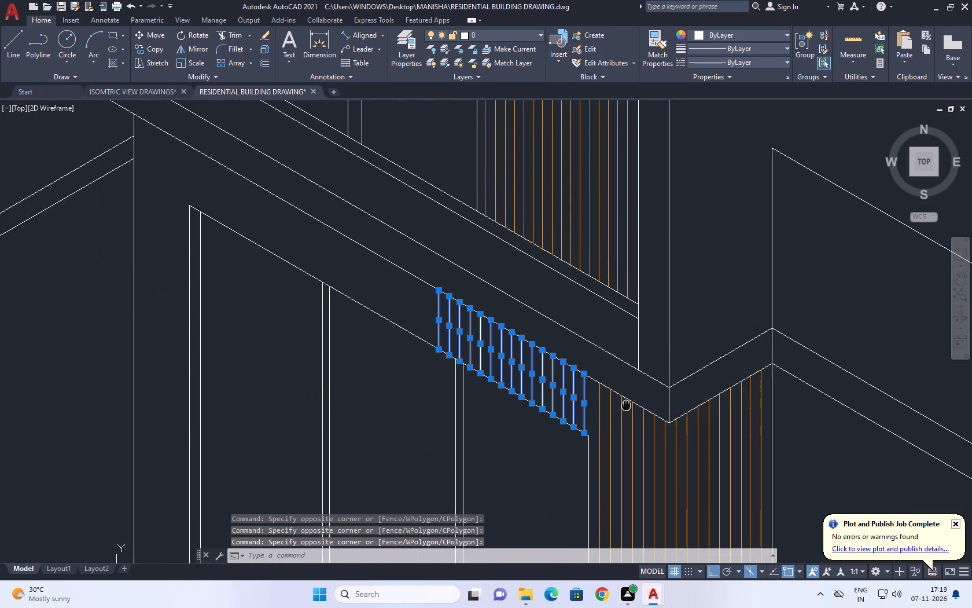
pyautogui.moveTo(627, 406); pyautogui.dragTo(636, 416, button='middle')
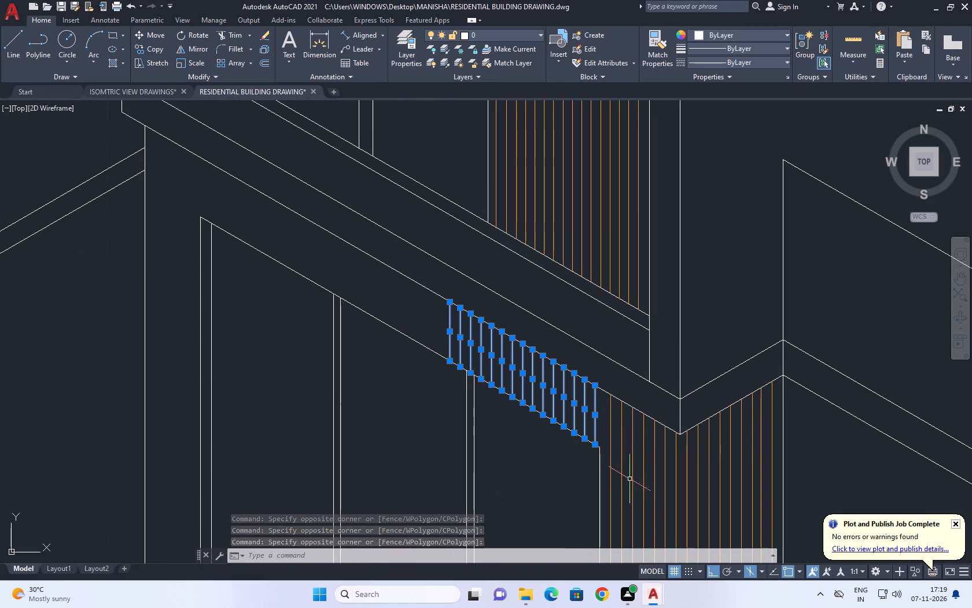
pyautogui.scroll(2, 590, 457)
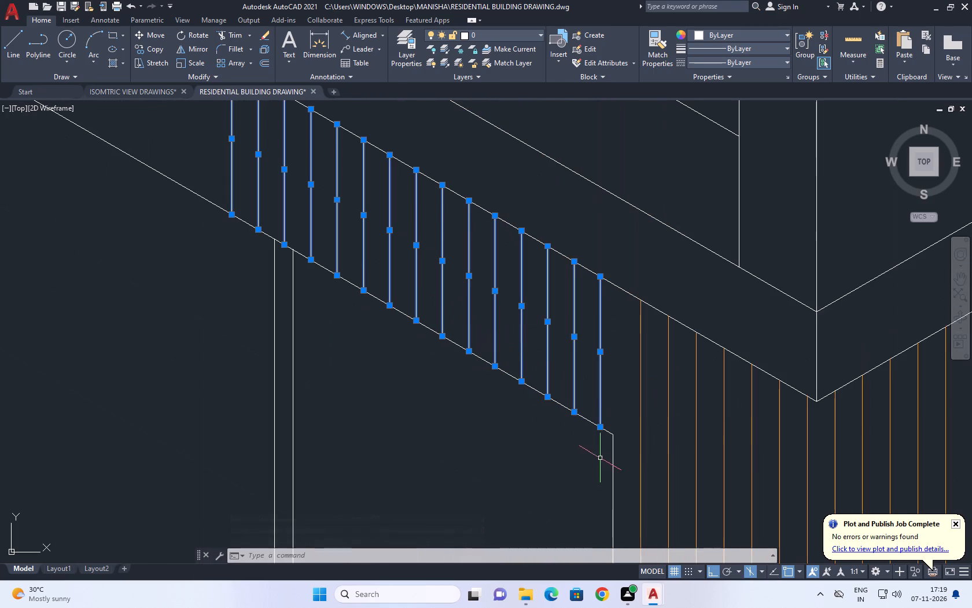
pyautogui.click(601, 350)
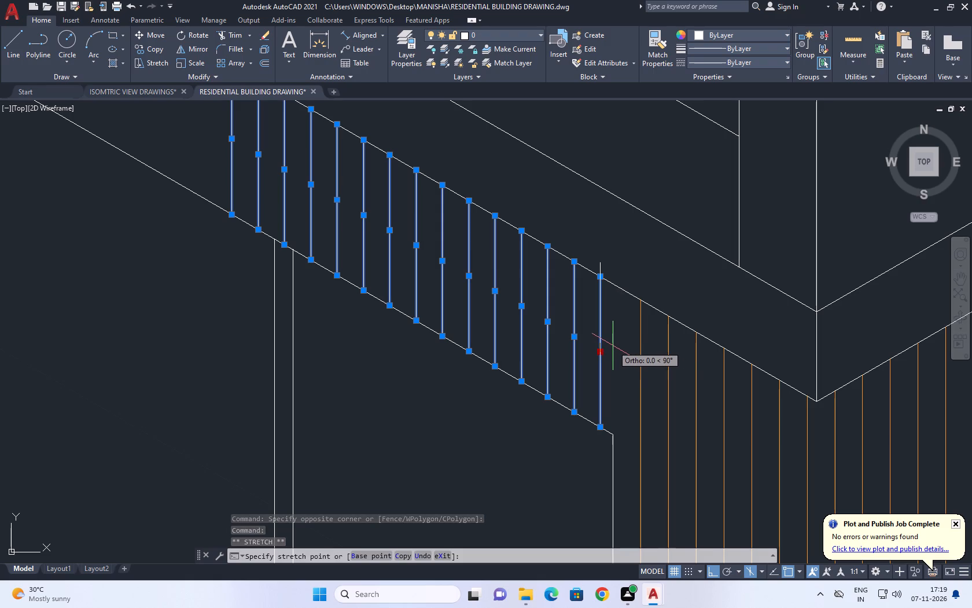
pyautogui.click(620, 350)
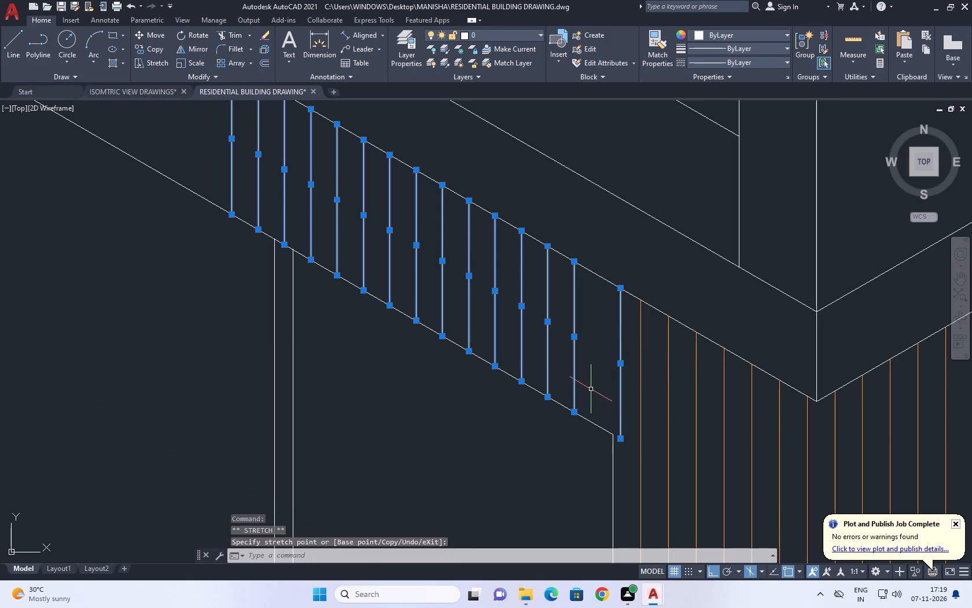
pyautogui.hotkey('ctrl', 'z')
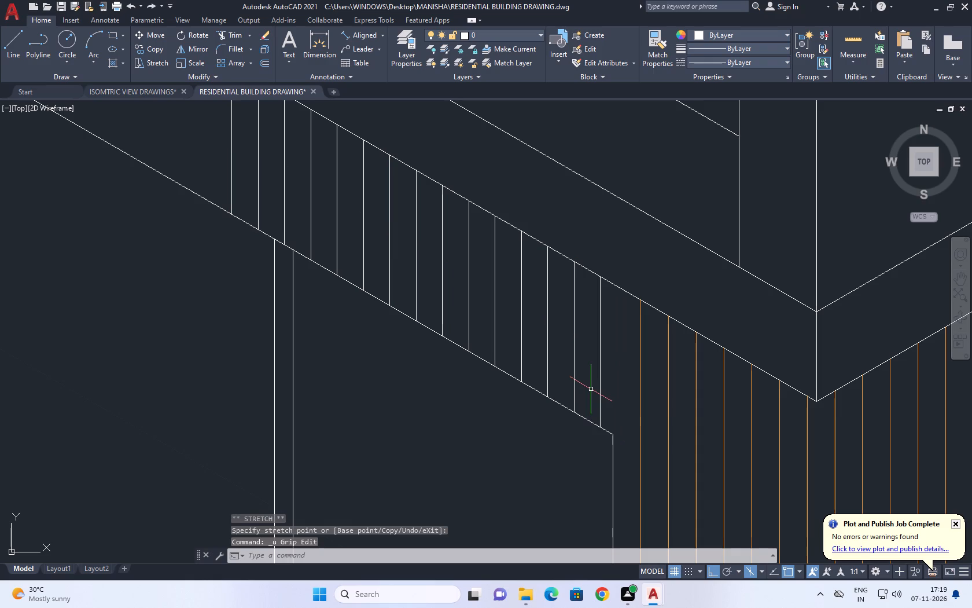
# Change the colour of all 15 arrayed vertical lines above the ground-floor window to orange 248,153,30.
pyautogui.moveTo(601, 401); pyautogui.dragTo(649, 409, button='middle')
pyautogui.moveTo(660, 396); pyautogui.dragTo(646, 378)
pyautogui.doubleClick(609, 347)
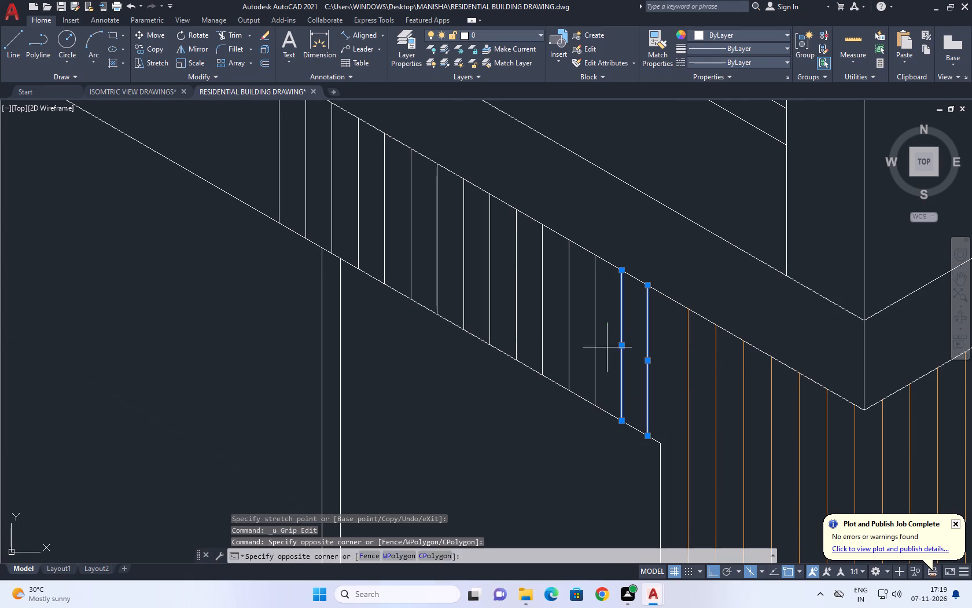
pyautogui.click(571, 321)
pyautogui.click(567, 320)
pyautogui.click(521, 294)
pyautogui.click(562, 317)
pyautogui.moveTo(551, 305); pyautogui.dragTo(538, 299)
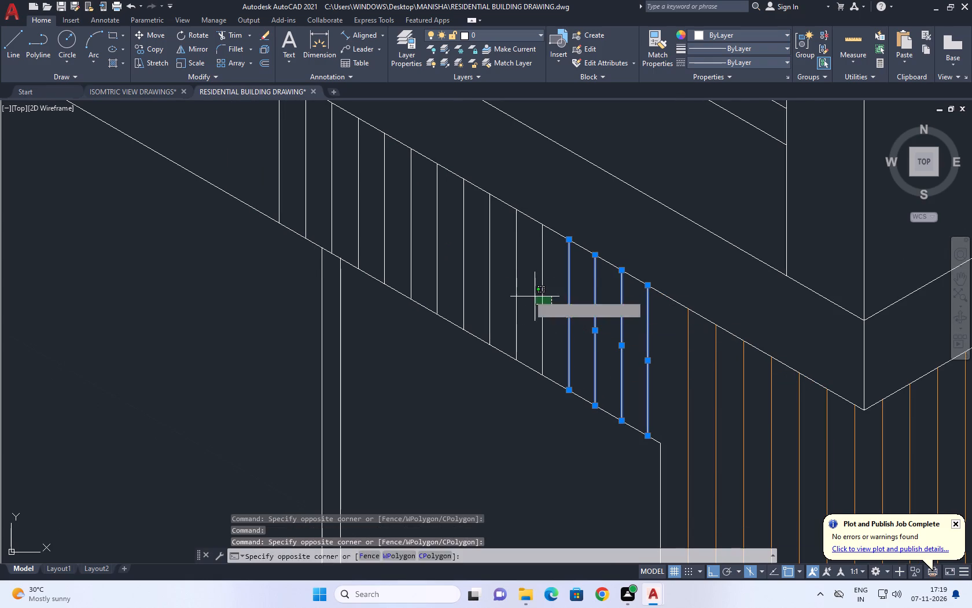
pyautogui.doubleClick(518, 292)
pyautogui.click(473, 265)
pyautogui.click(467, 264)
pyautogui.moveTo(446, 248); pyautogui.dragTo(436, 246)
pyautogui.moveTo(428, 240); pyautogui.dragTo(422, 237)
pyautogui.moveTo(389, 228); pyautogui.dragTo(377, 225)
pyautogui.click(452, 254)
pyautogui.click(411, 231)
pyautogui.click(400, 227)
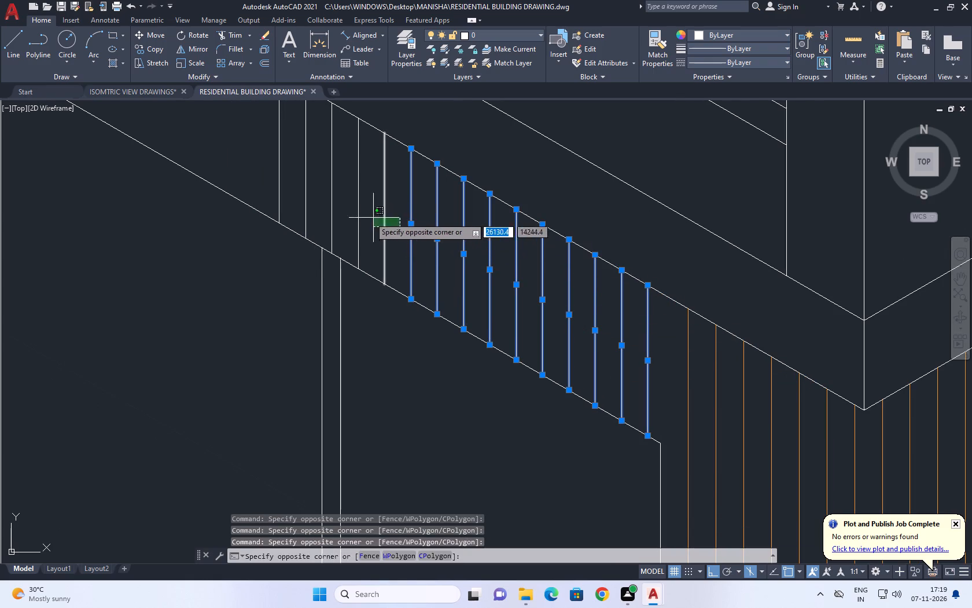
pyautogui.moveTo(354, 213); pyautogui.dragTo(347, 211)
pyautogui.moveTo(363, 218); pyautogui.dragTo(485, 327, button='middle')
pyautogui.click(466, 291)
pyautogui.click(384, 267)
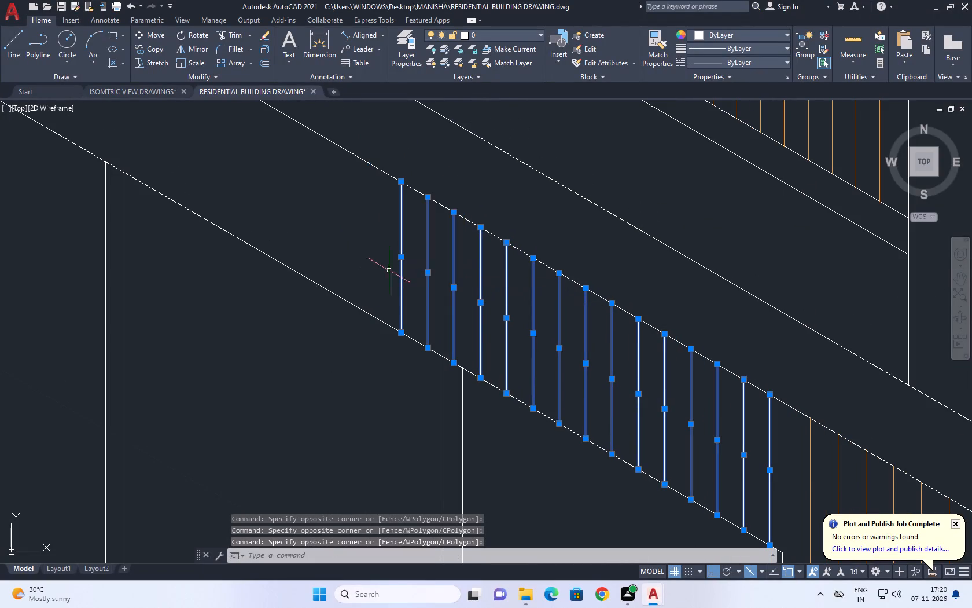
pyautogui.moveTo(352, 275); pyautogui.dragTo(410, 314, button='middle')
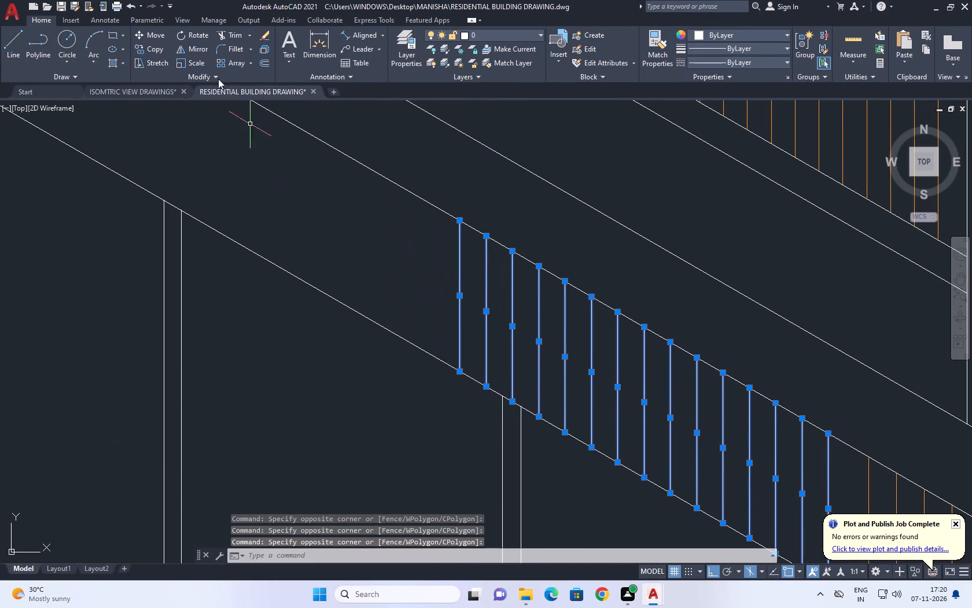
pyautogui.click(740, 36)
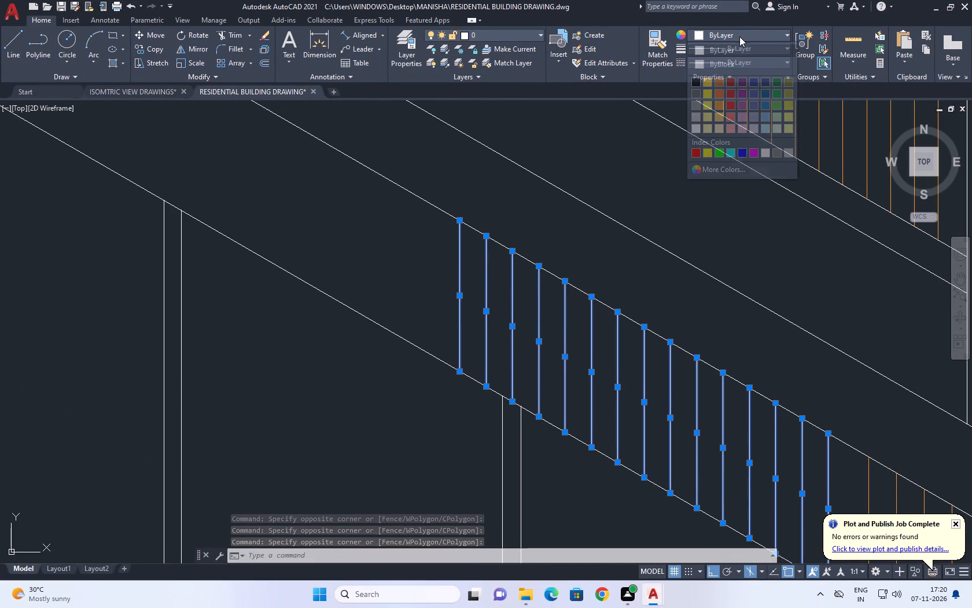
pyautogui.click(716, 106)
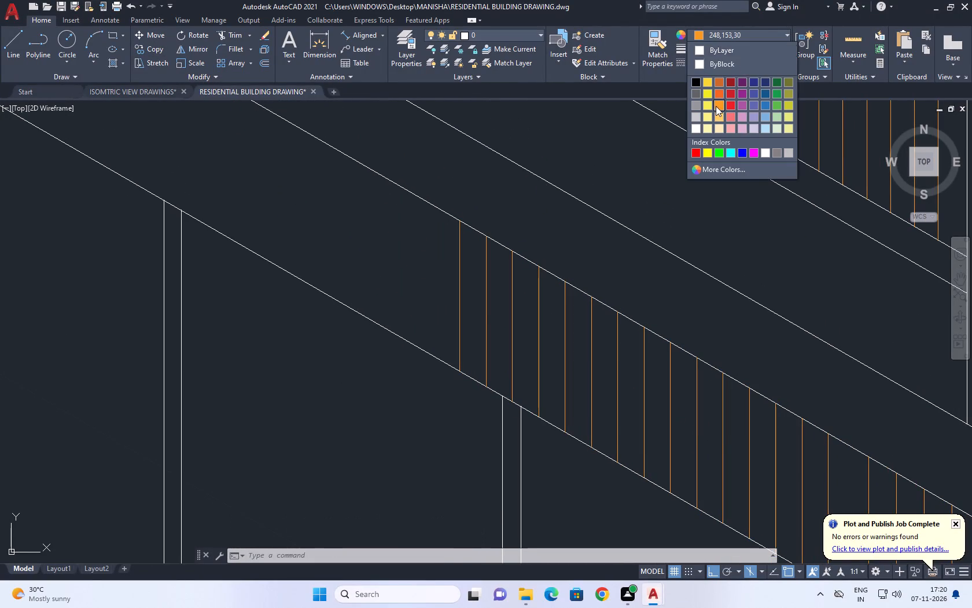
# Copy the set of 15 orange vertical lines twice along the ground-floor window head, end to end, away from the corner cladding.
pyautogui.scroll(-1, 620, 190)
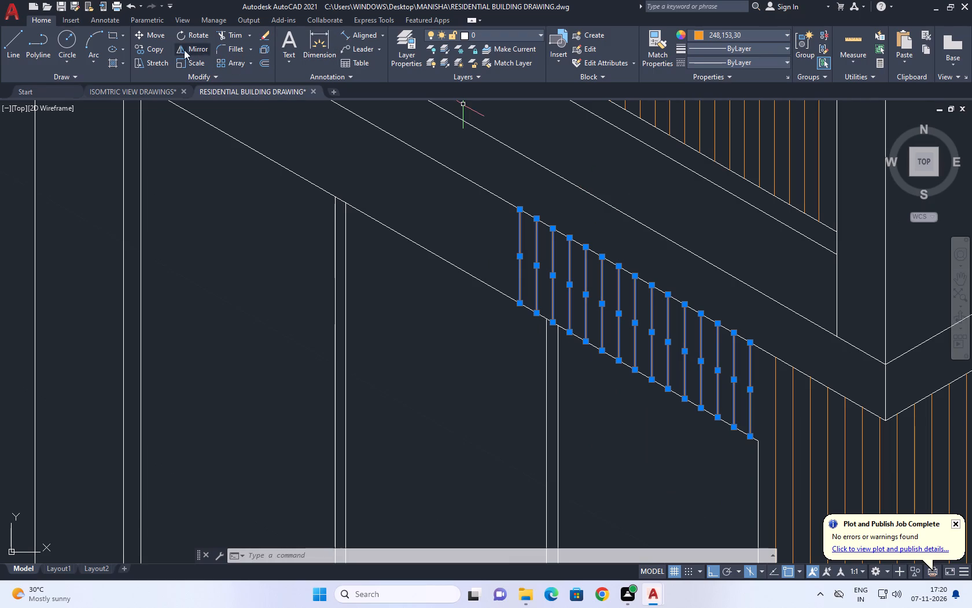
pyautogui.click(168, 52)
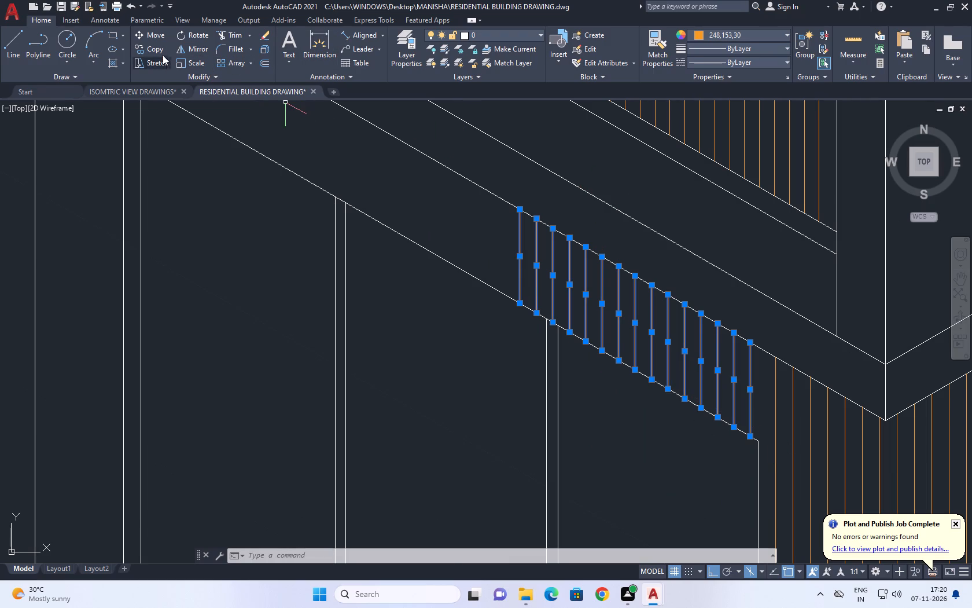
pyautogui.click(154, 48)
pyautogui.scroll(-1, 623, 348)
pyautogui.moveTo(550, 301); pyautogui.dragTo(589, 333, button='middle')
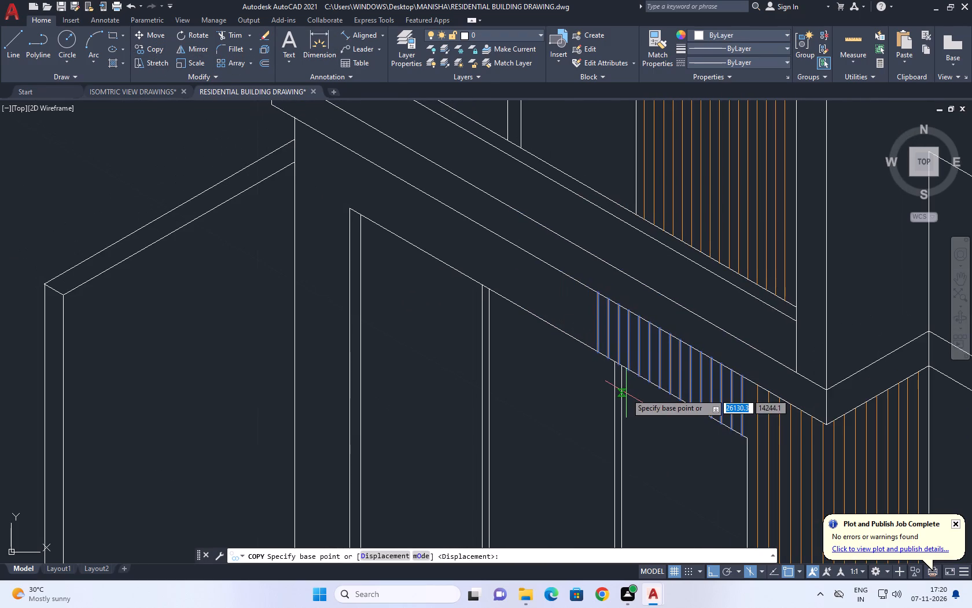
pyautogui.click(745, 434)
pyautogui.scroll(1, 570, 343)
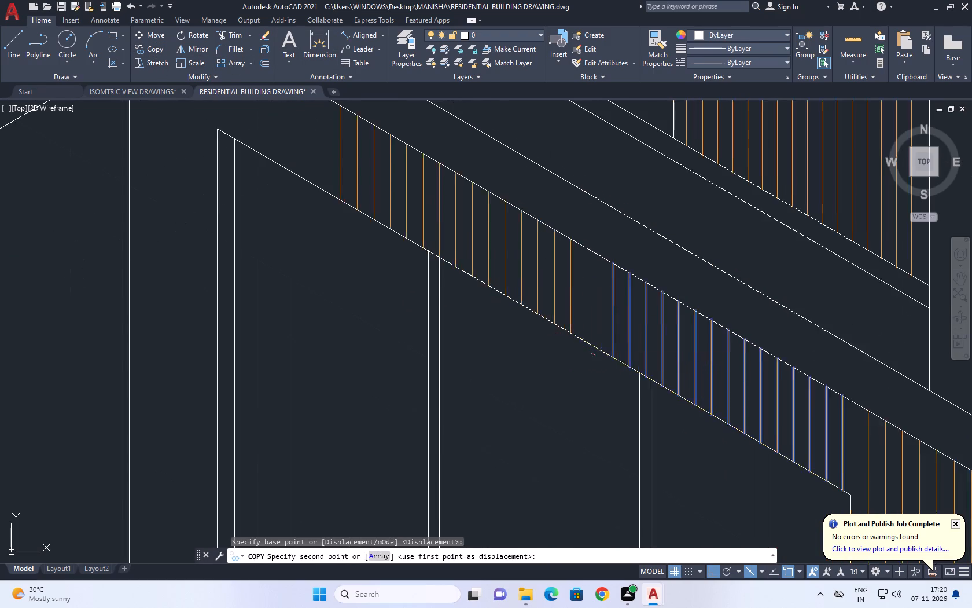
pyautogui.scroll(2, 575, 343)
pyautogui.click(667, 376)
pyautogui.scroll(-3, 581, 363)
pyautogui.scroll(2, 450, 279)
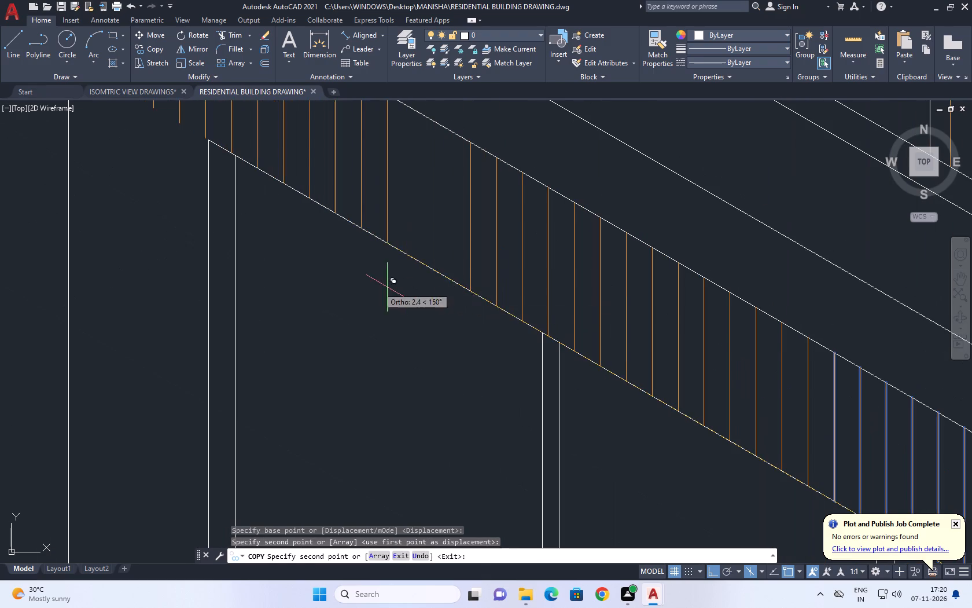
pyautogui.click(469, 290)
pyautogui.rightClick(442, 332)
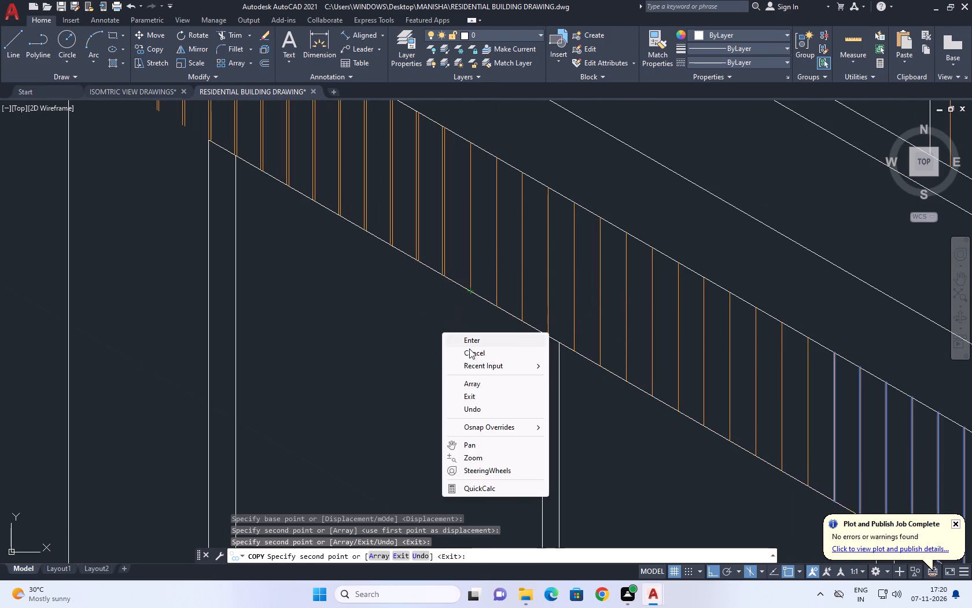
pyautogui.click(489, 353)
# Copy the outermost orange line about 0.1 along the slab's lower edge into the gap beside the far wall edge.
pyautogui.scroll(-2, 411, 329)
pyautogui.moveTo(392, 283); pyautogui.dragTo(418, 316, button='middle')
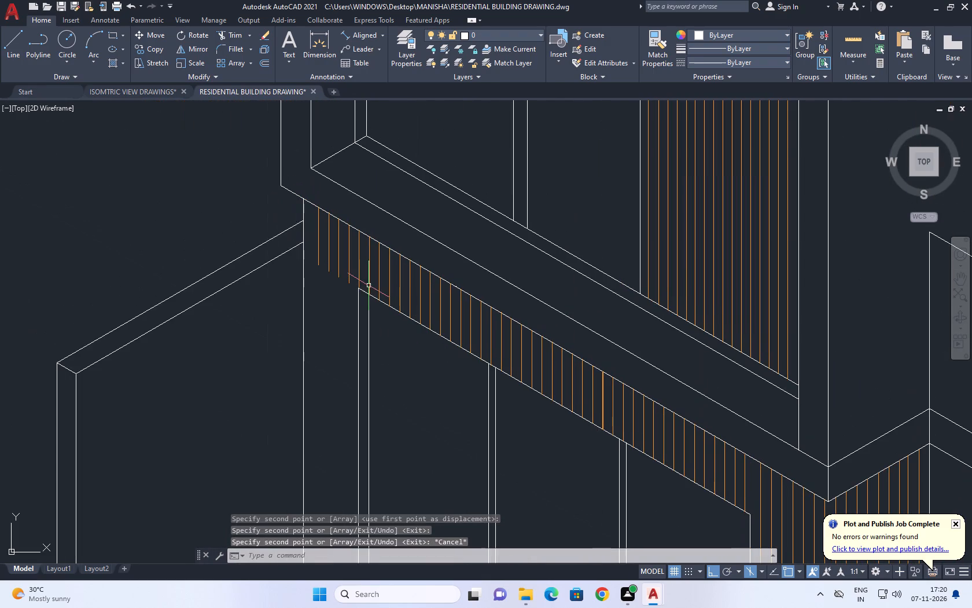
pyautogui.scroll(2, 348, 280)
pyautogui.moveTo(323, 260); pyautogui.dragTo(415, 327, button='middle')
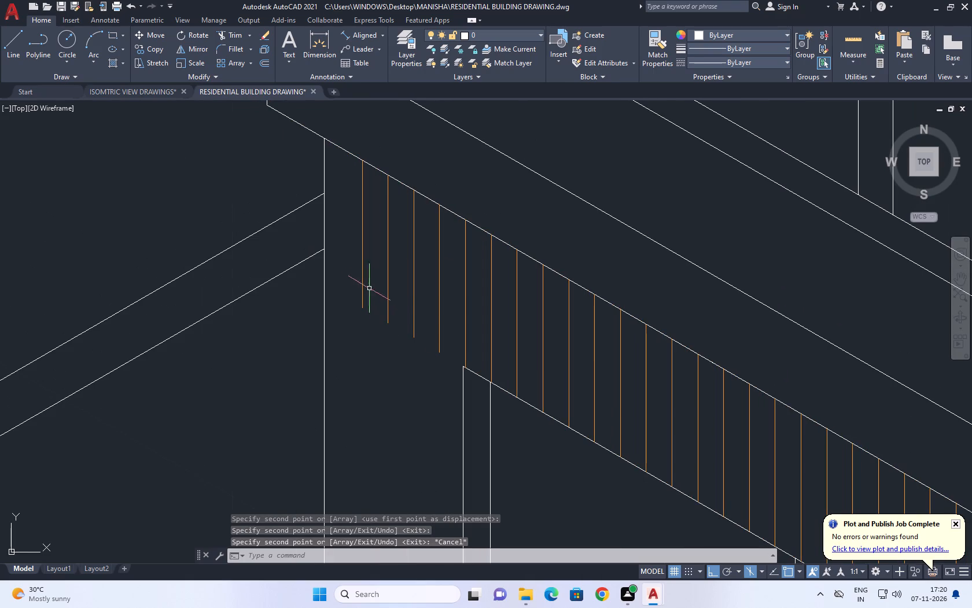
pyautogui.click(360, 278)
pyautogui.click(144, 49)
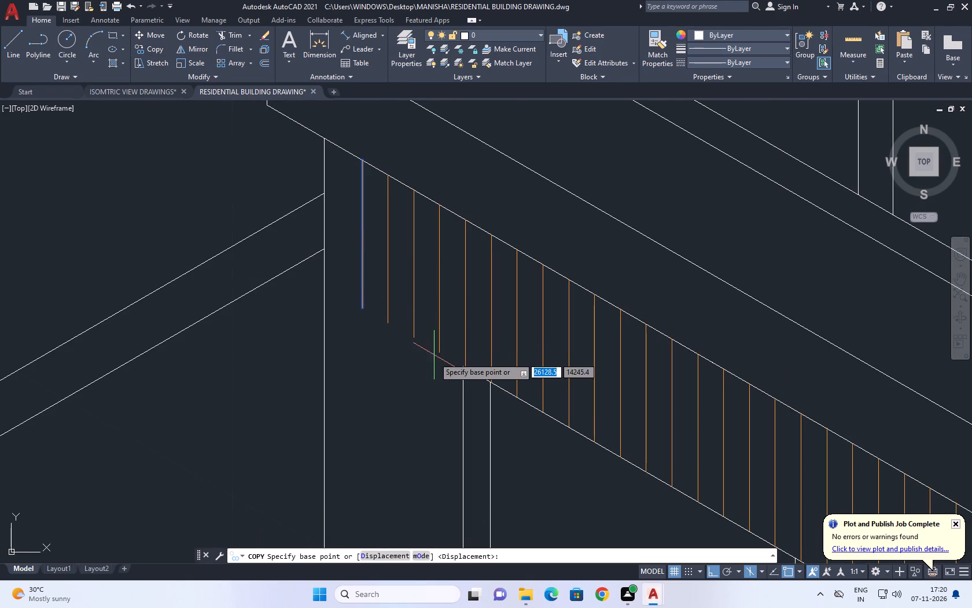
pyautogui.scroll(1, 433, 358)
pyautogui.click(421, 364)
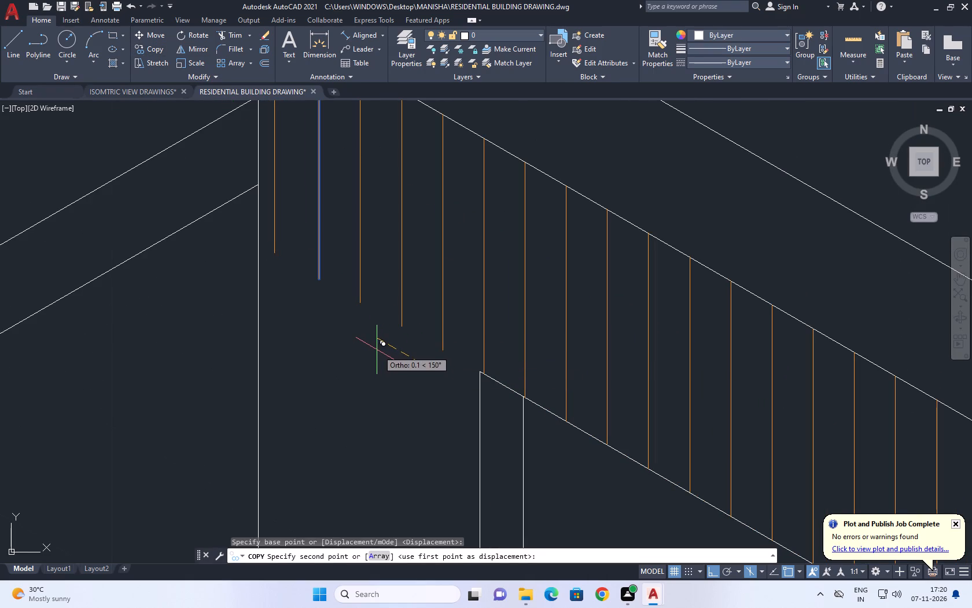
pyautogui.click(377, 350)
pyautogui.rightClick(373, 329)
pyautogui.click(419, 349)
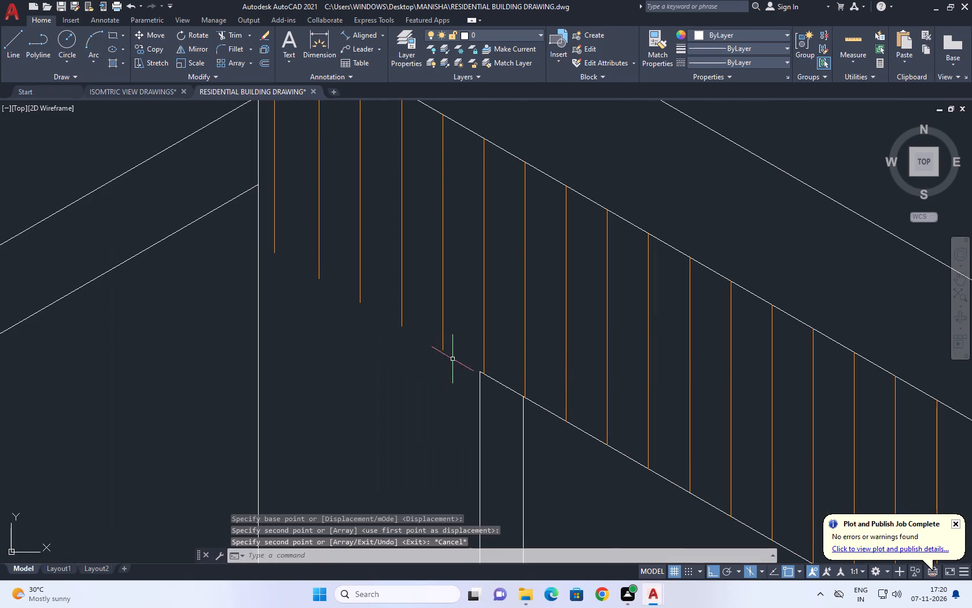
# Extend the short orange lines between the far wall edge and the ground-floor window down to the base of the wall, using a fence selection.
pyautogui.scroll(-3, 455, 360)
pyautogui.moveTo(539, 390); pyautogui.dragTo(511, 226, button='middle')
pyautogui.scroll(-3, 509, 218)
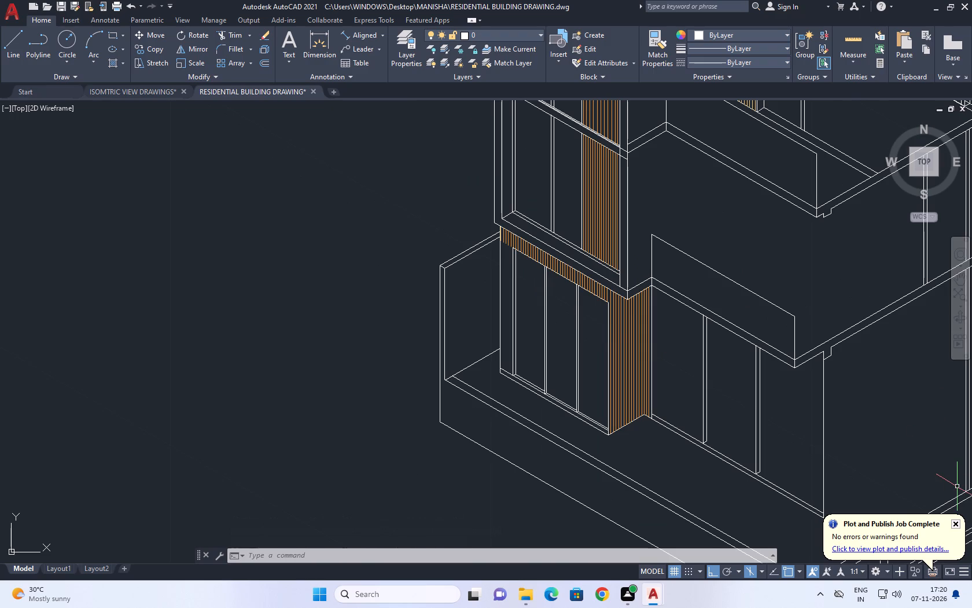
pyautogui.press('e')
pyautogui.press('x')
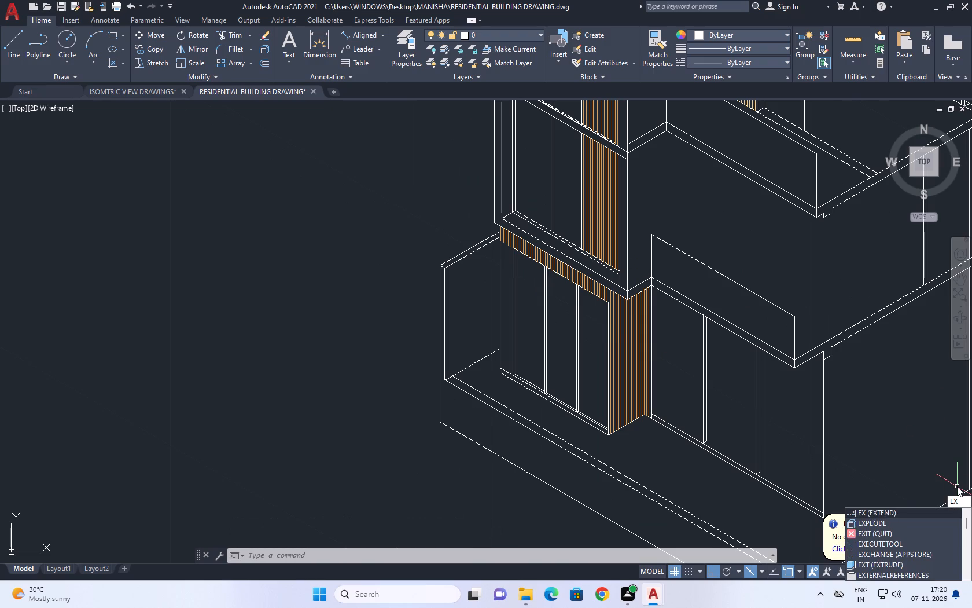
pyautogui.press('space')
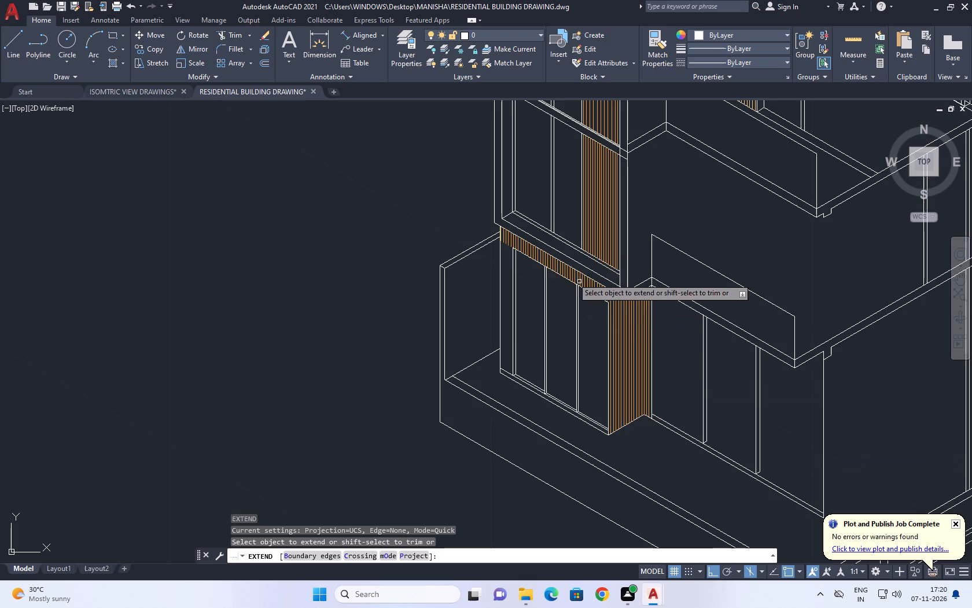
pyautogui.scroll(5, 506, 244)
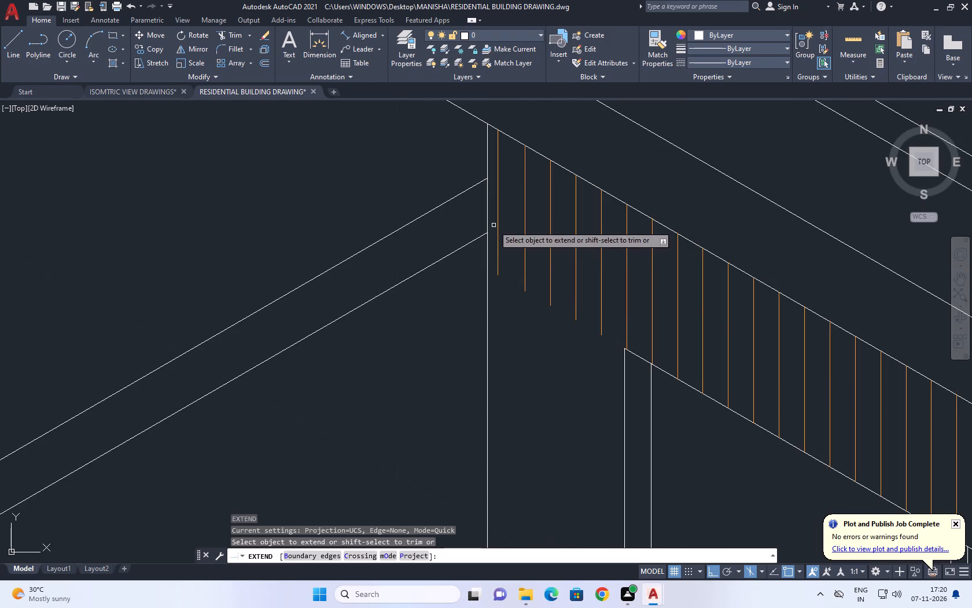
pyautogui.click(493, 225)
pyautogui.scroll(-2, 508, 229)
pyautogui.scroll(1, 525, 240)
pyautogui.scroll(-3, 525, 241)
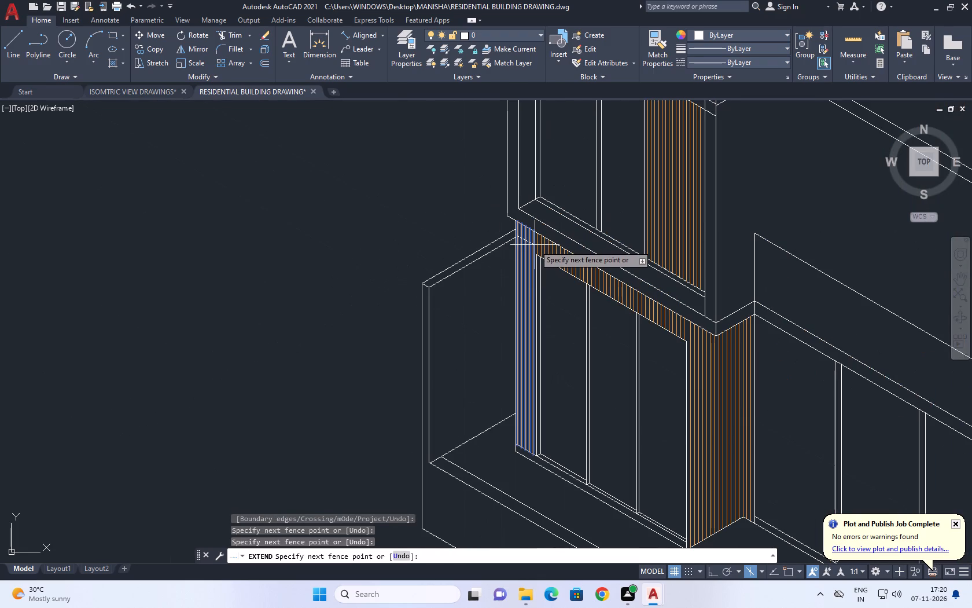
pyautogui.click(536, 246)
pyautogui.scroll(2, 543, 250)
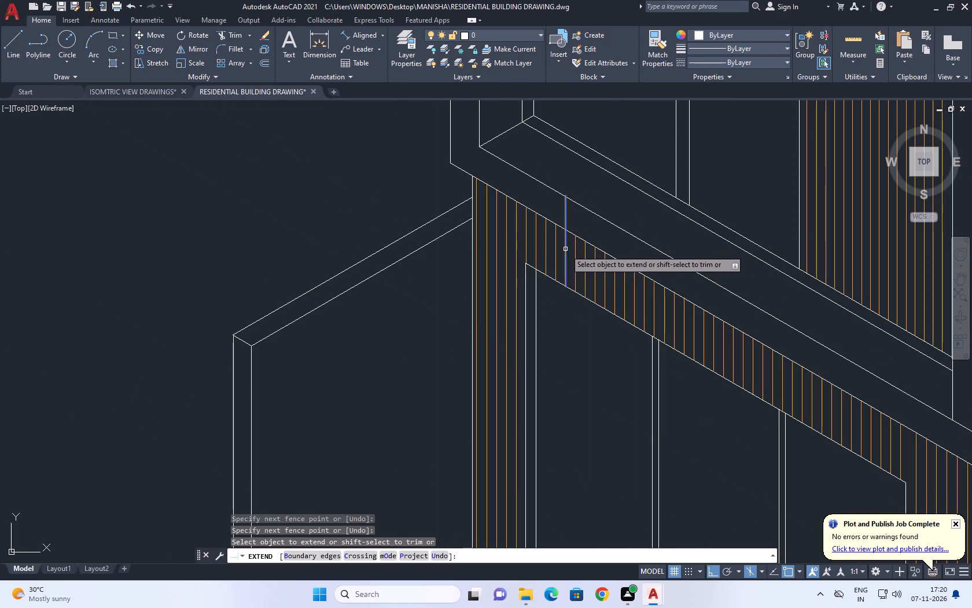
pyautogui.rightClick(367, 179)
pyautogui.click(386, 197)
# Copy the orange line nearest the corner cladding about 0.1 along the left isoplane into the gap beside the window jamb.
pyautogui.scroll(-2, 388, 200)
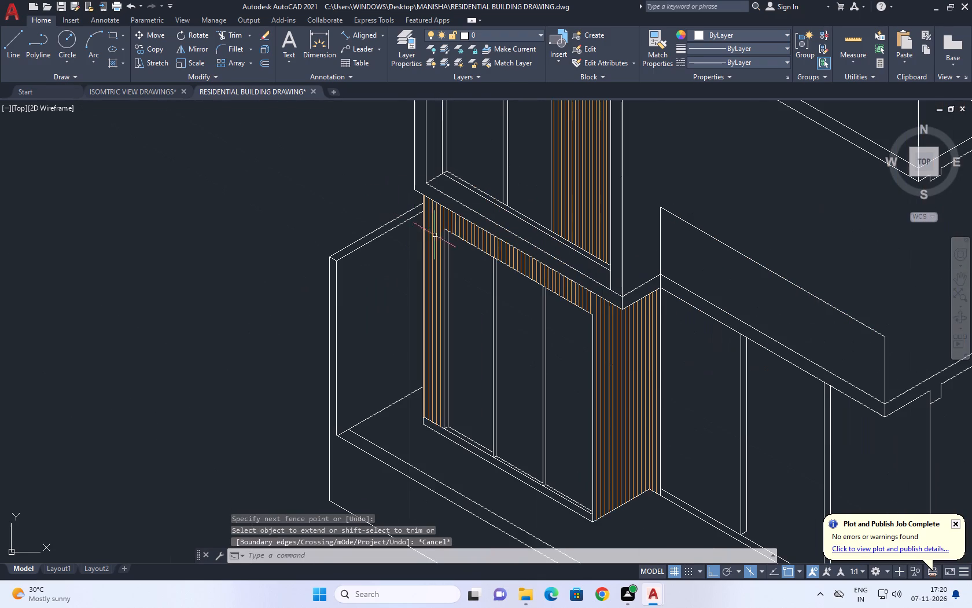
pyautogui.scroll(4, 580, 293)
pyautogui.click(626, 329)
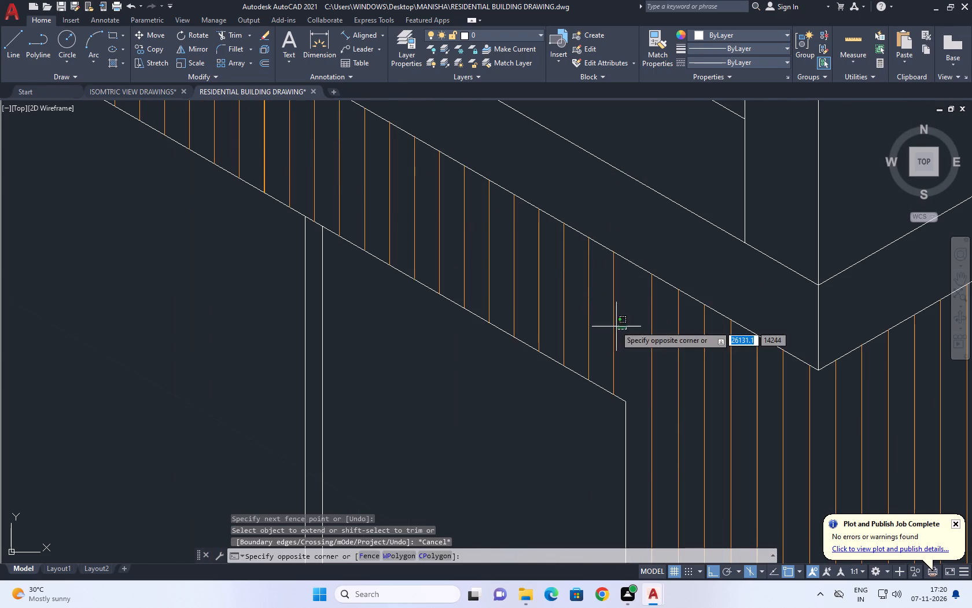
pyautogui.click(604, 320)
pyautogui.moveTo(153, 47); pyautogui.dragTo(150, 41)
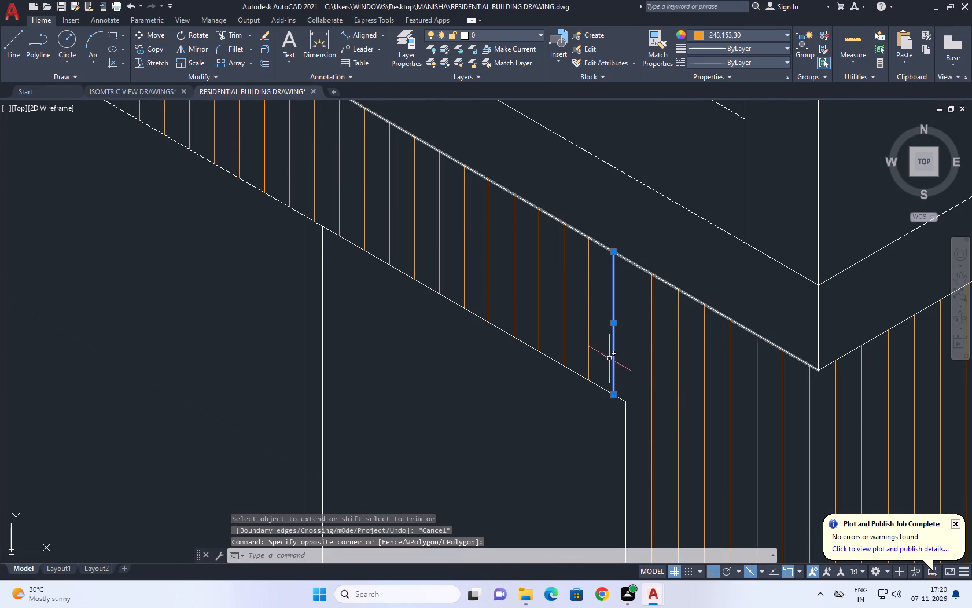
pyautogui.click(149, 50)
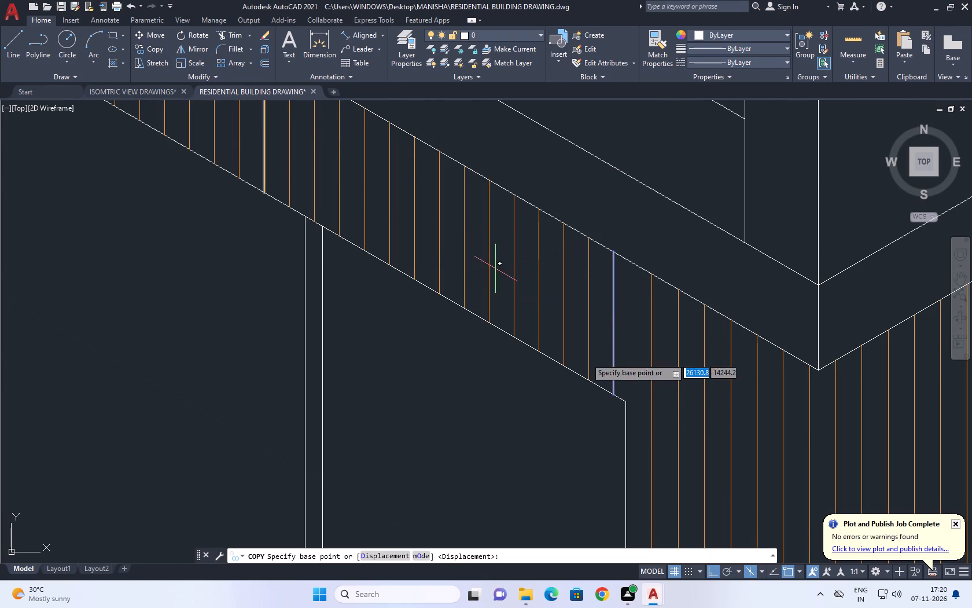
pyautogui.scroll(2, 643, 383)
pyautogui.click(744, 382)
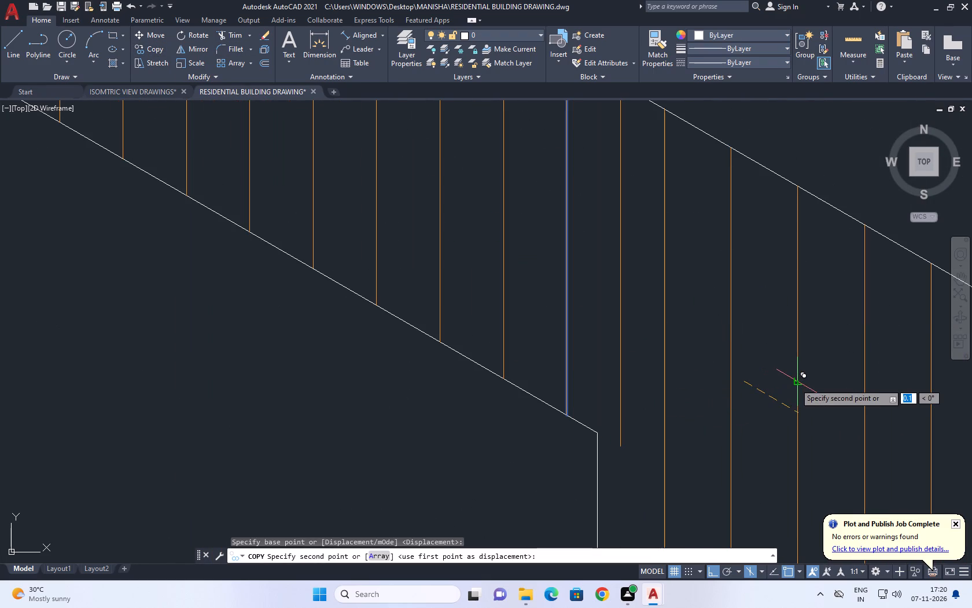
pyautogui.click(796, 383)
pyautogui.rightClick(594, 311)
pyautogui.click(638, 334)
# Extend the copied orange line beside the window jamb down to the base of the wall.
pyautogui.moveTo(656, 393); pyautogui.dragTo(596, 244, button='middle')
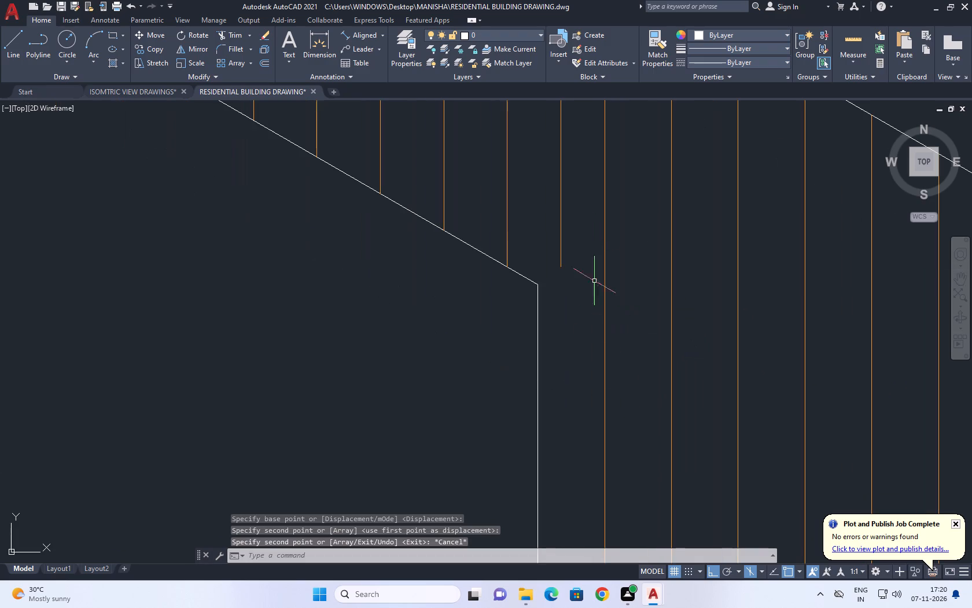
pyautogui.write('EX')
pyautogui.press('space')
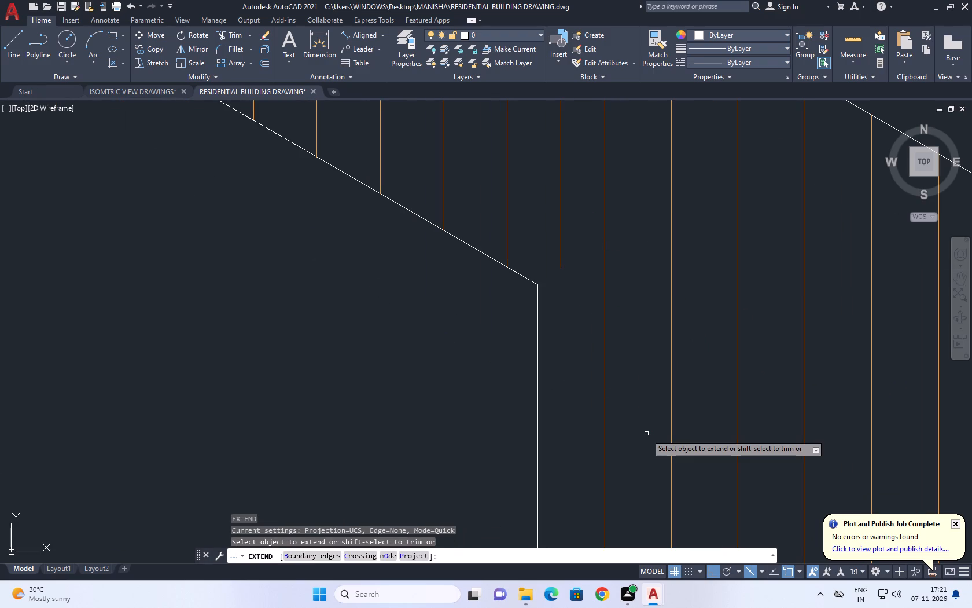
pyautogui.scroll(-4, 646, 434)
pyautogui.moveTo(668, 460); pyautogui.dragTo(670, 423, button='middle')
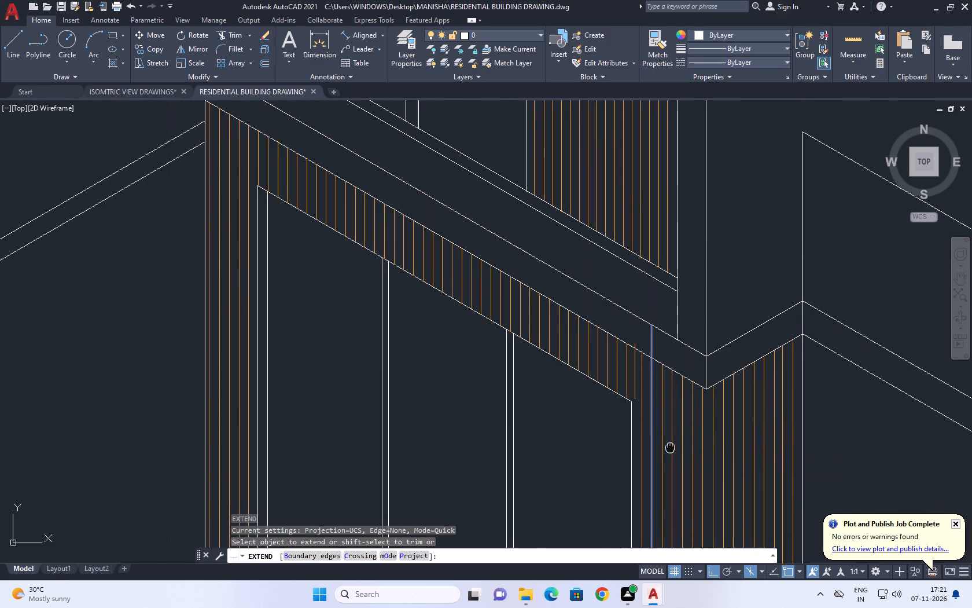
pyautogui.moveTo(670, 423); pyautogui.dragTo(650, 316, button='middle')
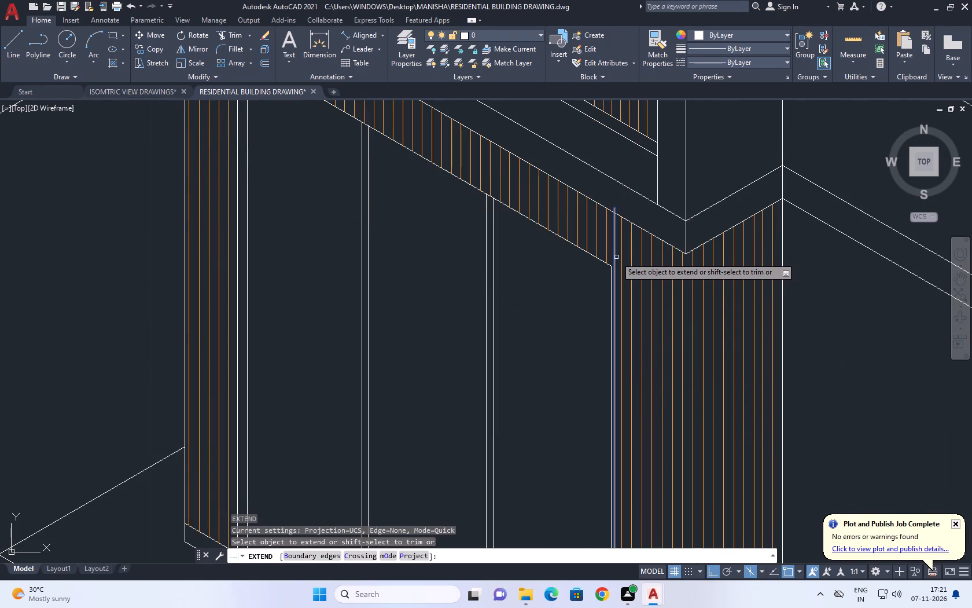
pyautogui.click(616, 257)
pyautogui.rightClick(526, 307)
pyautogui.click(568, 325)
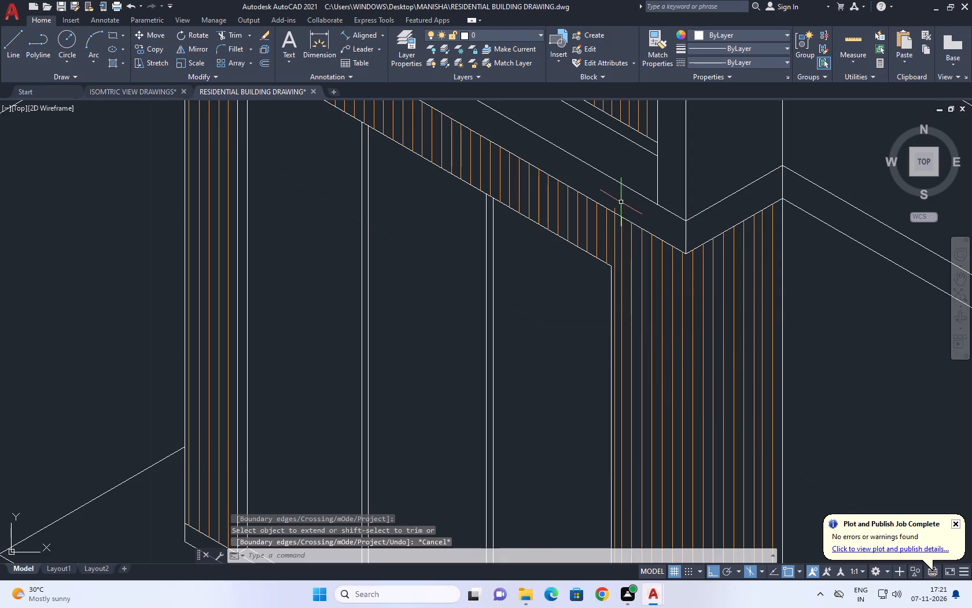
# Stretch the top end of the line beside the window jamb down to the slab's lower edge and clear the selection.
pyautogui.scroll(6, 618, 197)
pyautogui.moveTo(617, 279); pyautogui.dragTo(595, 247)
pyautogui.click(528, 184)
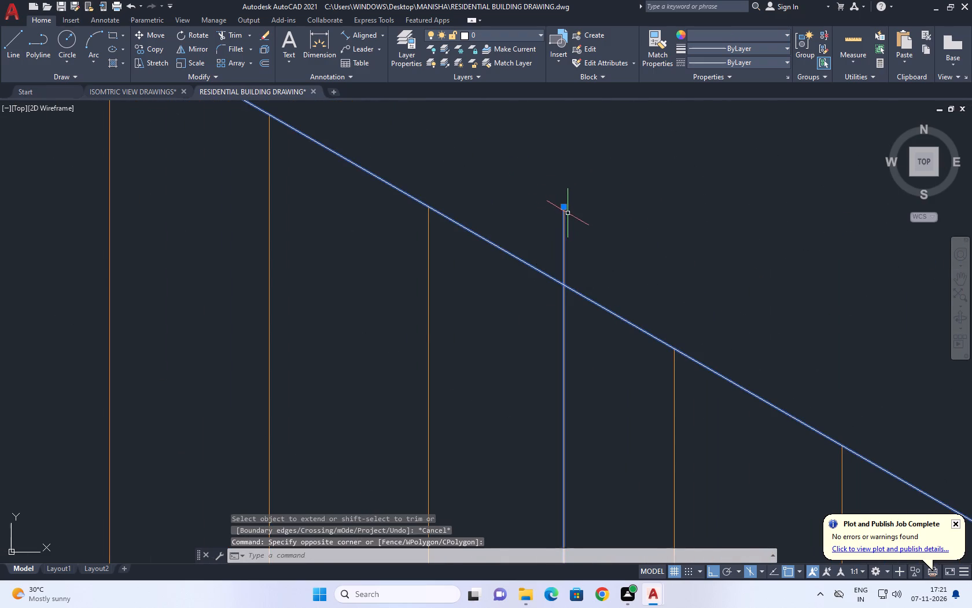
pyautogui.click(562, 208)
pyautogui.click(563, 284)
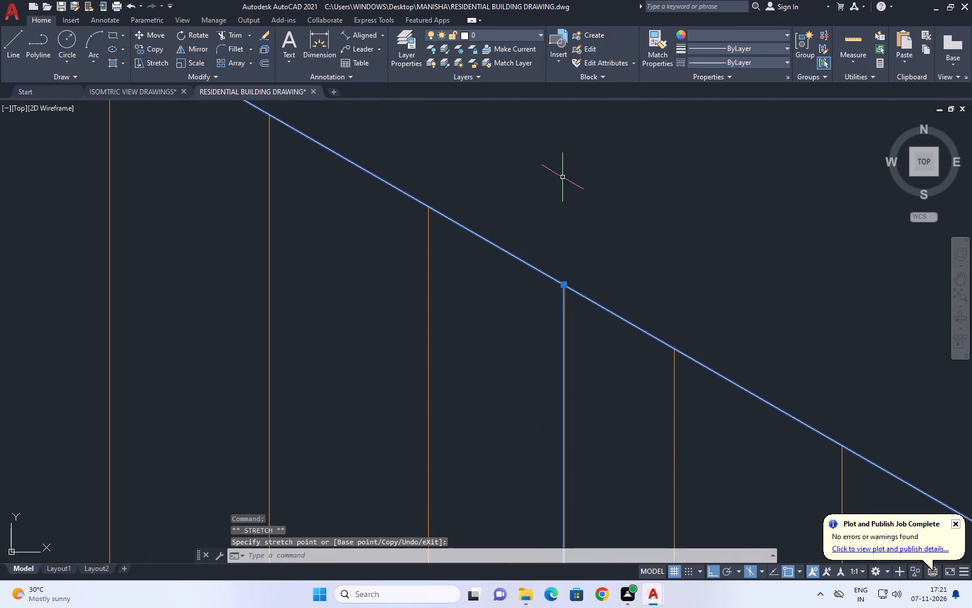
pyautogui.rightClick(562, 177)
pyautogui.click(637, 358)
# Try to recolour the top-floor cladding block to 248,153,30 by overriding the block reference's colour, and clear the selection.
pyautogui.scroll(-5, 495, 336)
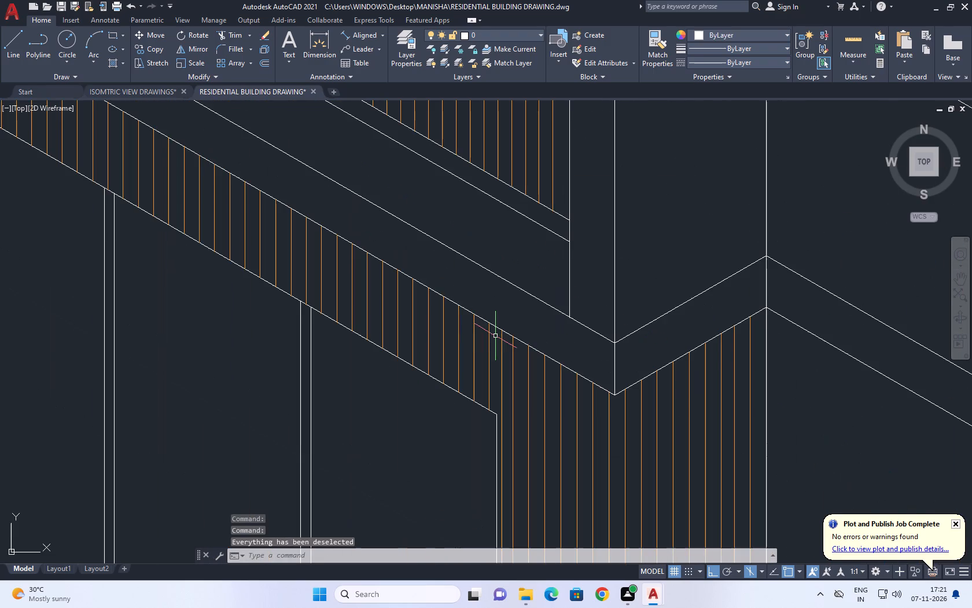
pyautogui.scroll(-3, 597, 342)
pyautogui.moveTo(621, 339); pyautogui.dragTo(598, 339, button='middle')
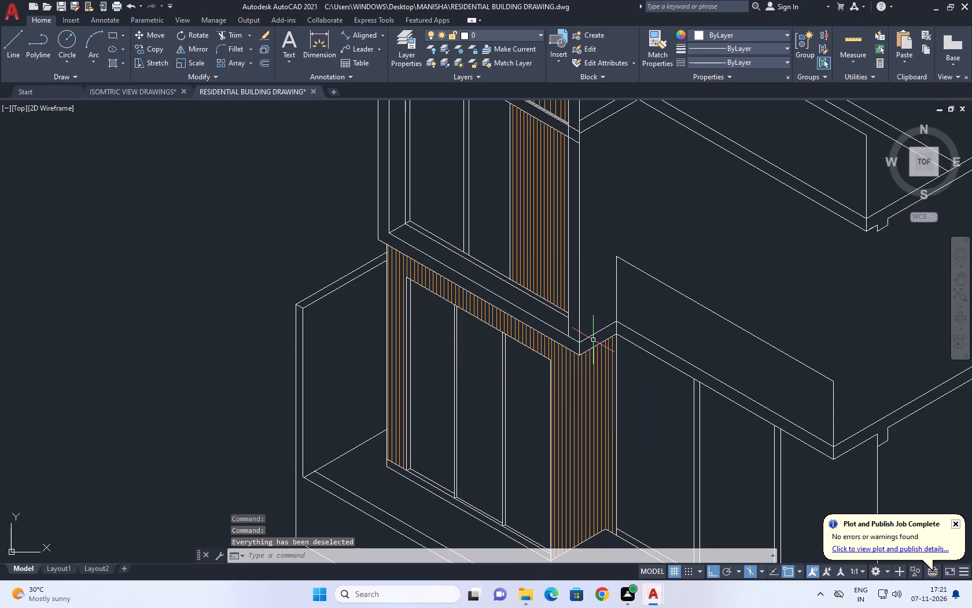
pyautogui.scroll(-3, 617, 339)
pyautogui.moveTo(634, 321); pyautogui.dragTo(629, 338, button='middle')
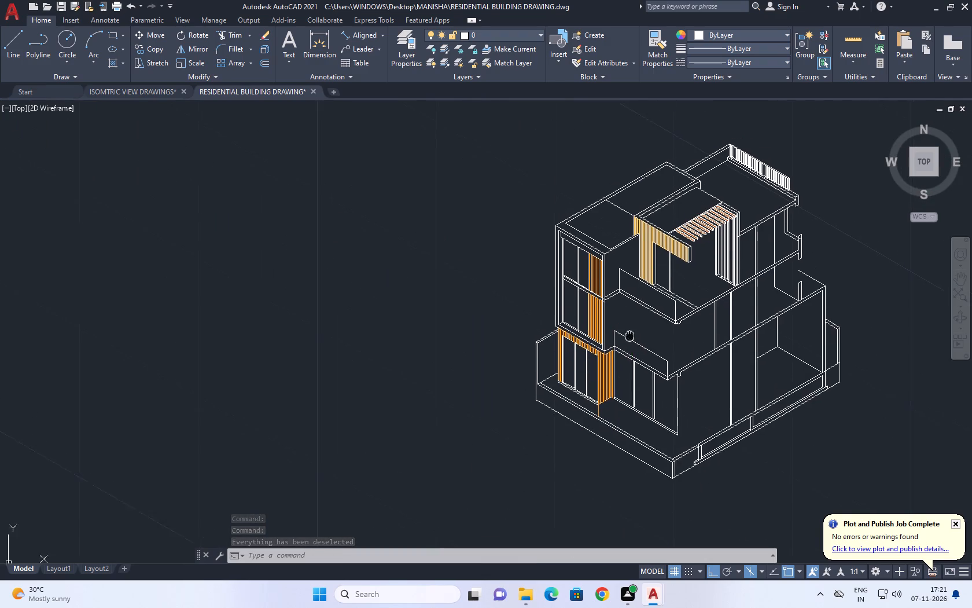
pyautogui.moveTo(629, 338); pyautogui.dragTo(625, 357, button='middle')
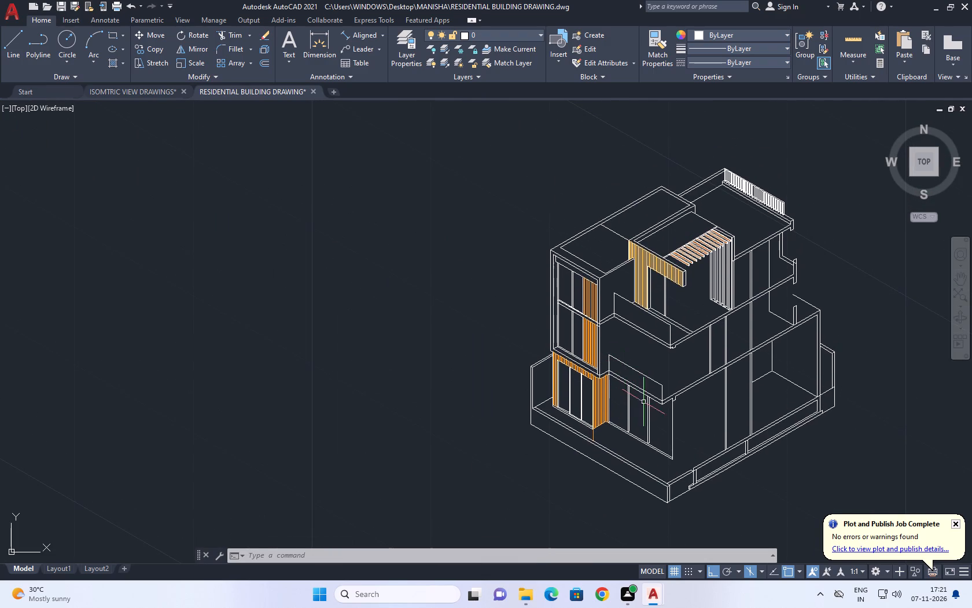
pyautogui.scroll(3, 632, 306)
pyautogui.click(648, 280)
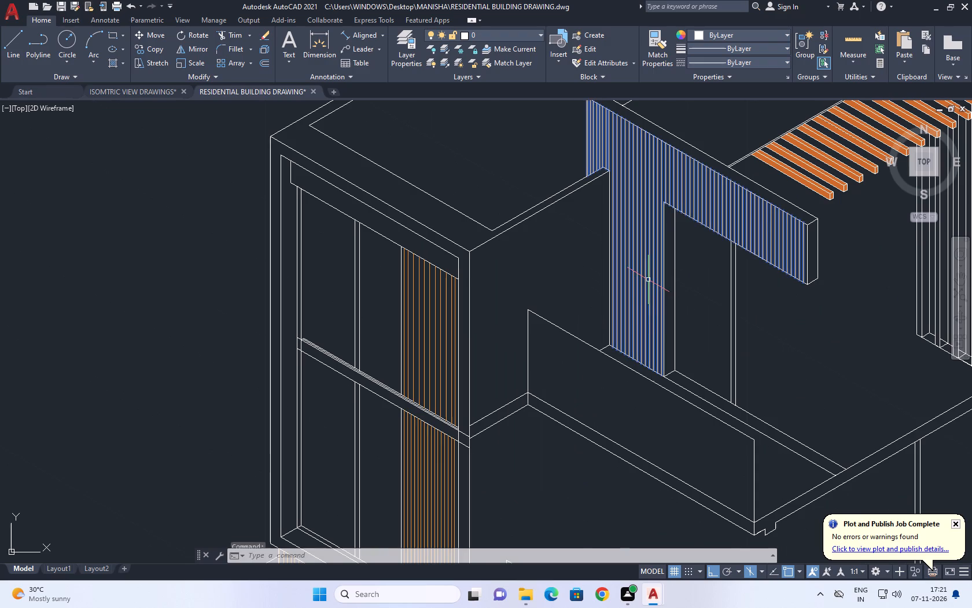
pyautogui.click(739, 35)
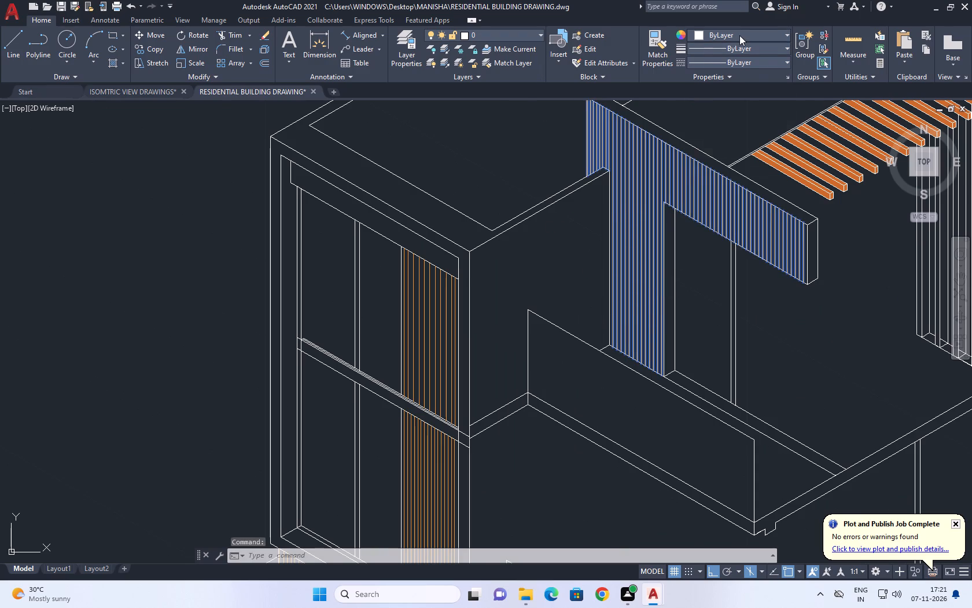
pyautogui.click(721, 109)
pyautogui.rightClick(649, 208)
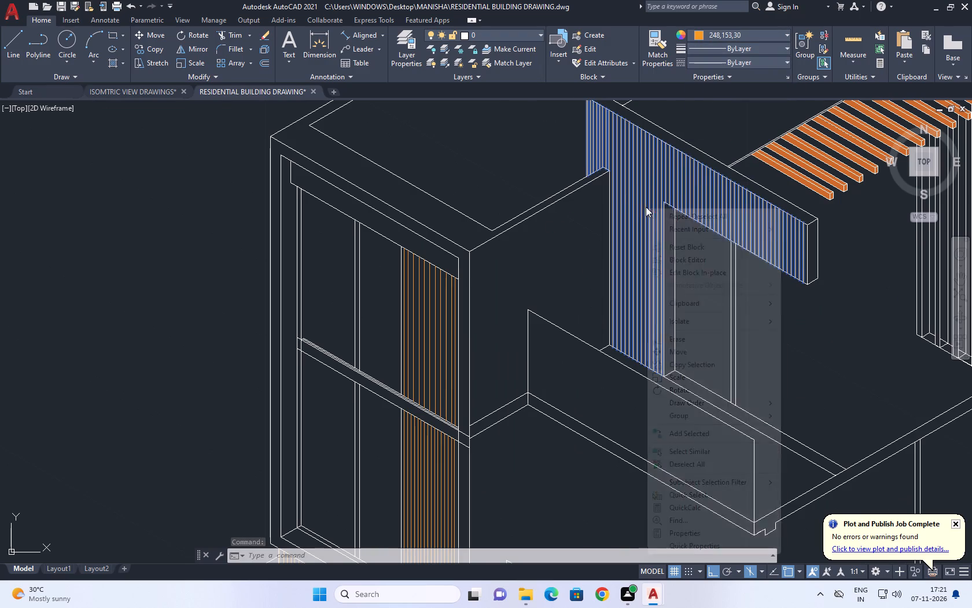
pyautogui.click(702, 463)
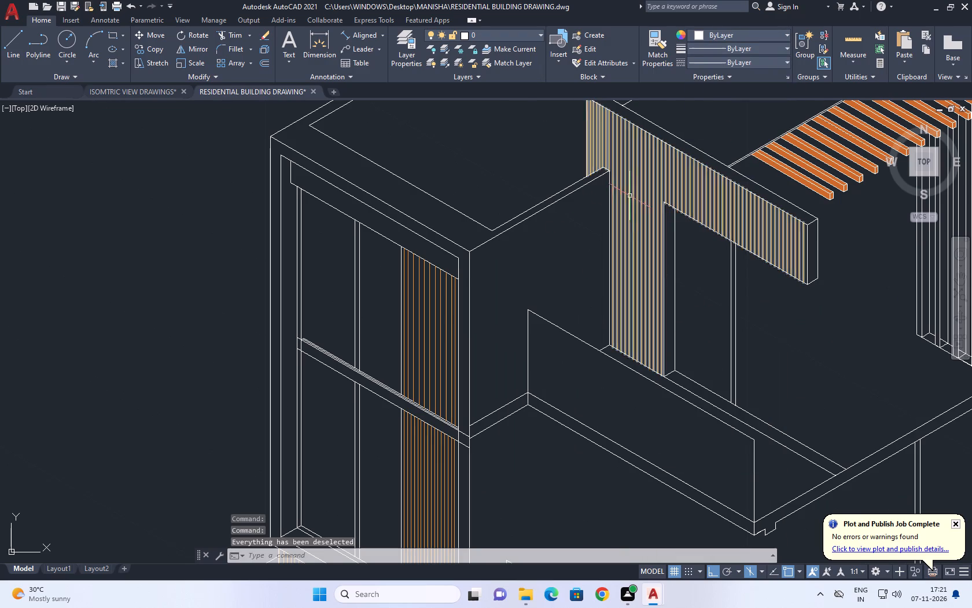
# Edit the LINES block of the top-floor cladding, set all its lines to colour 248,153,30, and save the block changes.
pyautogui.doubleClick(630, 195)
pyautogui.click(484, 375)
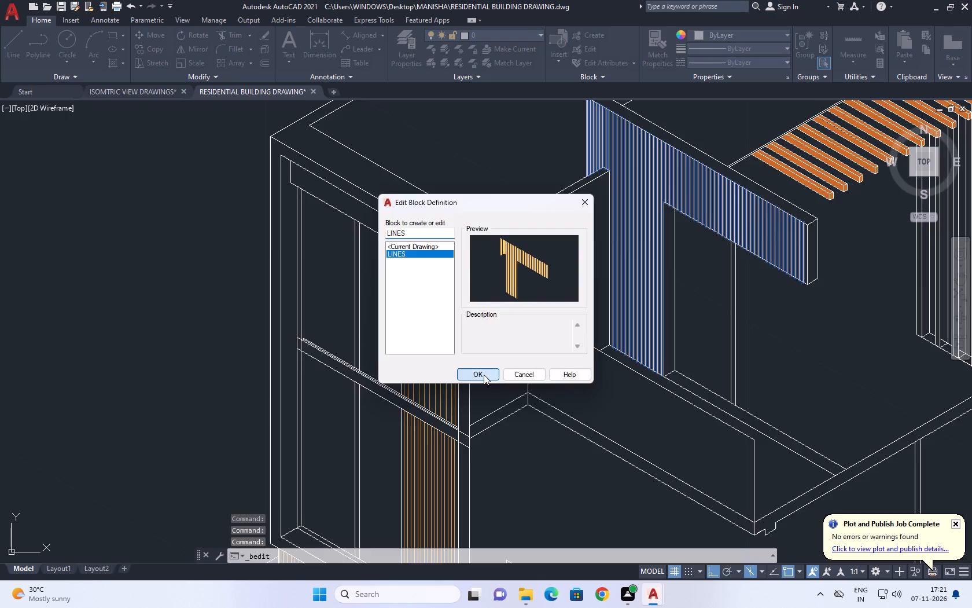
pyautogui.moveTo(618, 246); pyautogui.dragTo(611, 254)
pyautogui.click(532, 299)
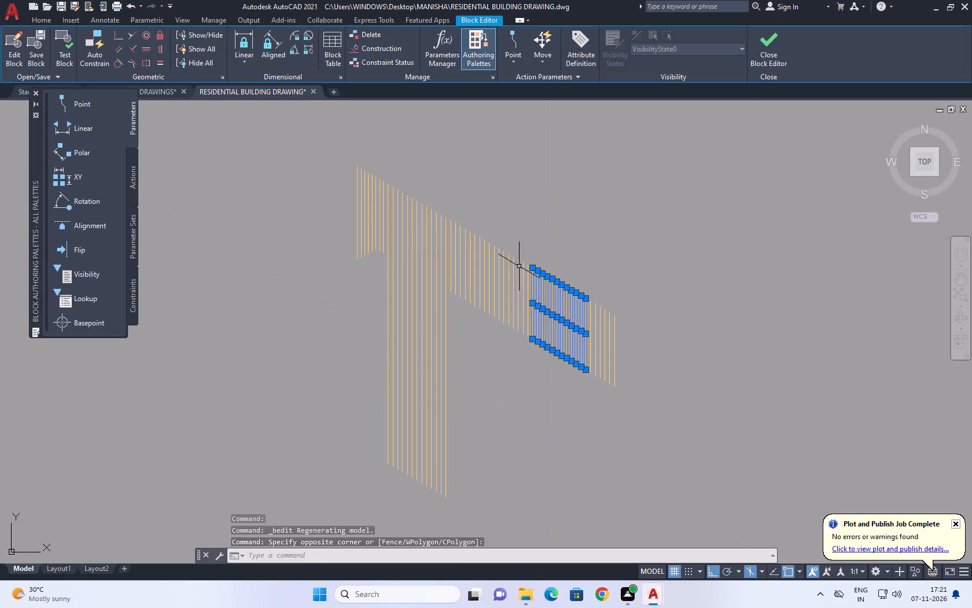
pyautogui.moveTo(672, 386); pyautogui.dragTo(647, 372)
pyautogui.click(316, 195)
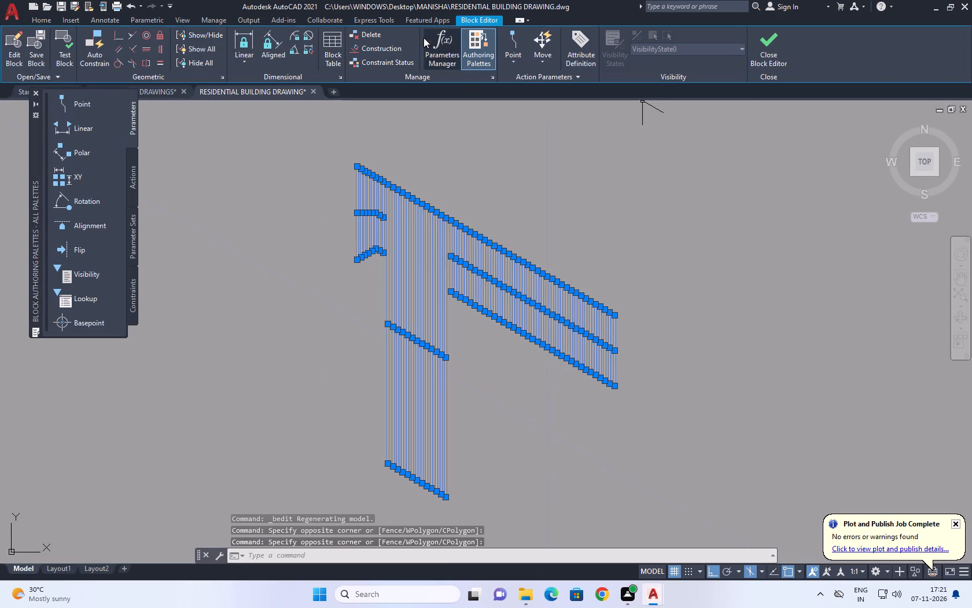
pyautogui.click(28, 17)
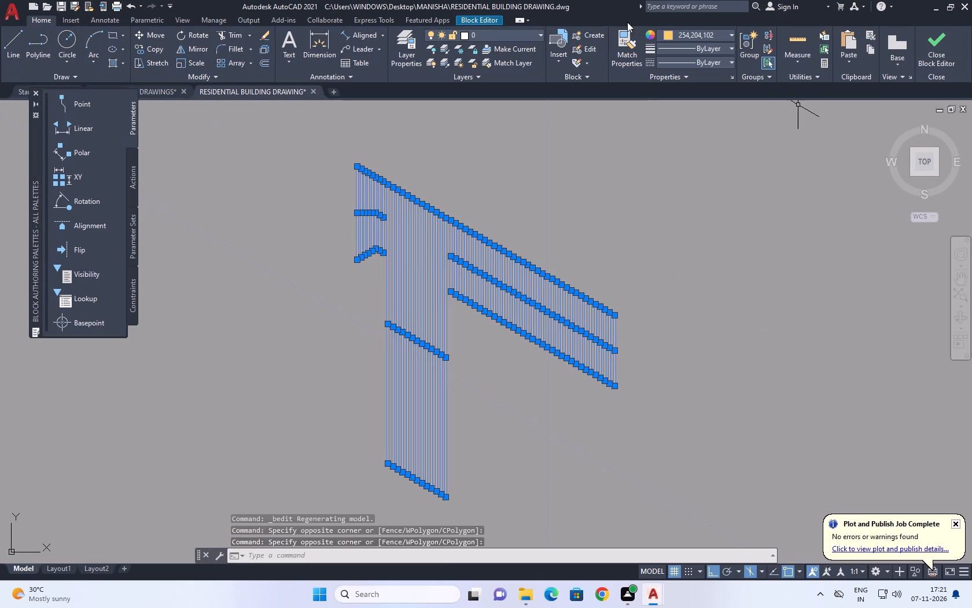
pyautogui.click(683, 34)
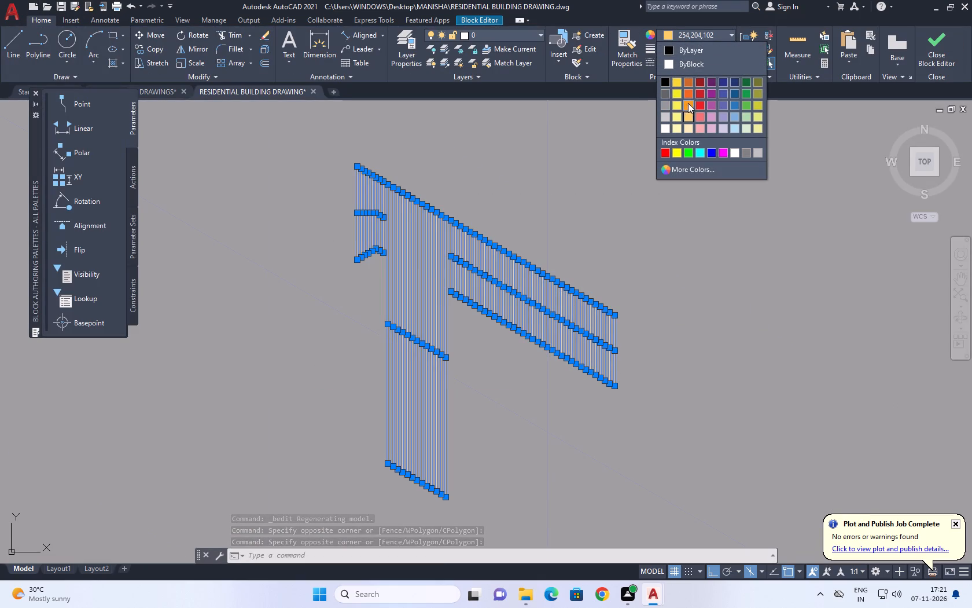
pyautogui.click(689, 104)
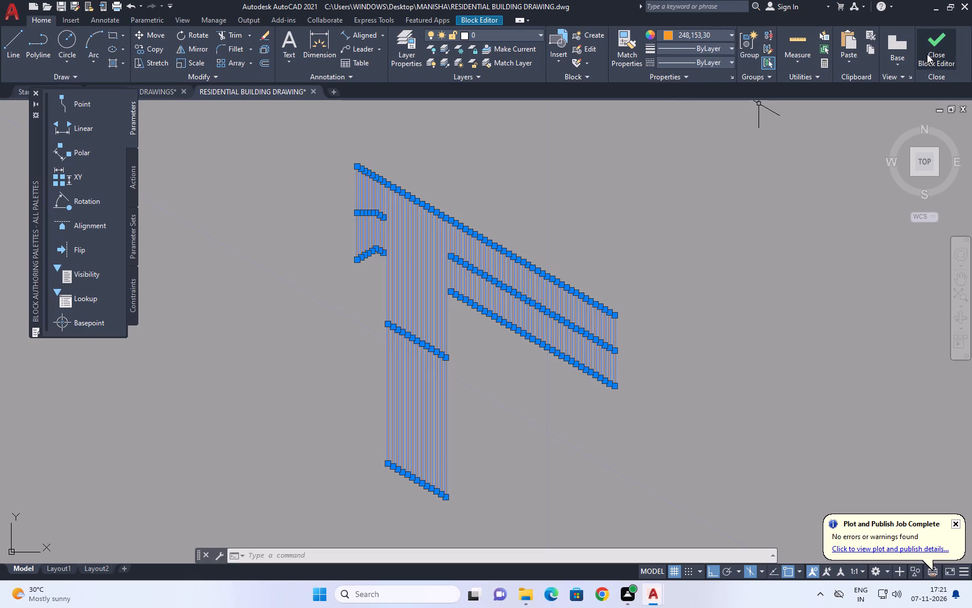
pyautogui.click(926, 53)
pyautogui.click(519, 267)
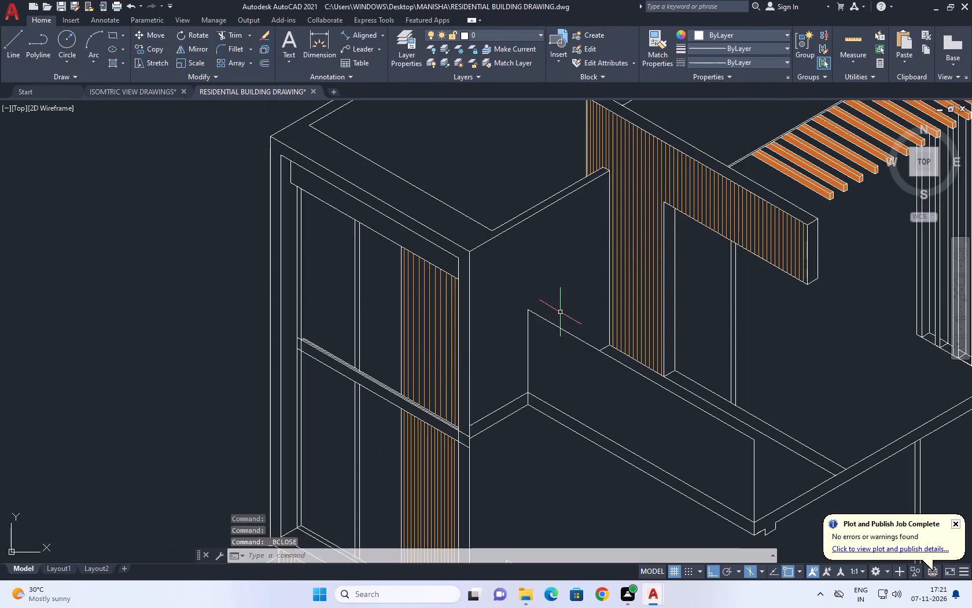
# Draw a vertical line from the lower inner corner of the slab above the first-floor balcony down past the balcony parapet's top edge.
pyautogui.moveTo(713, 403); pyautogui.dragTo(570, 373, button='middle')
pyautogui.scroll(-1, 573, 362)
pyautogui.moveTo(786, 422); pyautogui.dragTo(697, 349, button='middle')
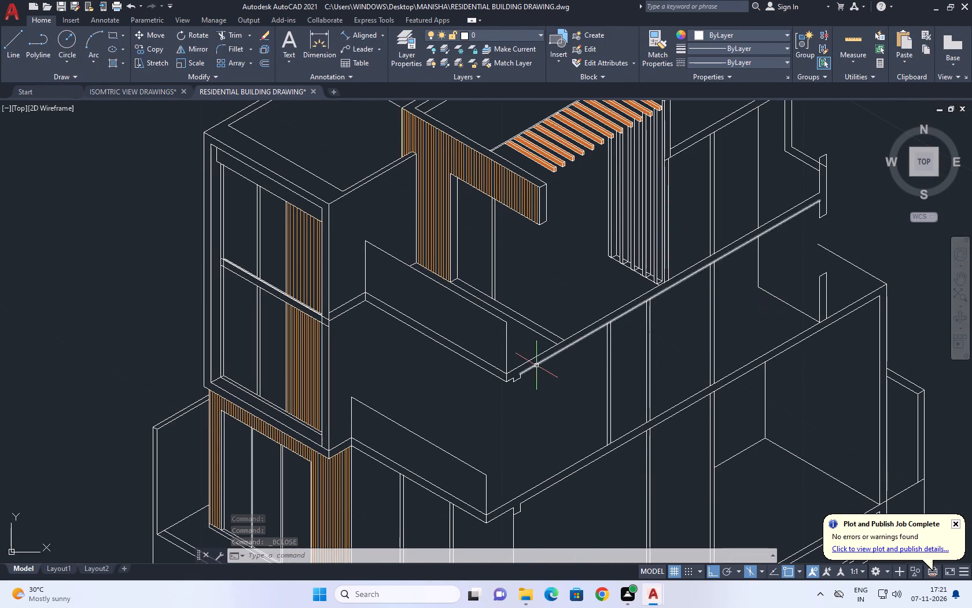
pyautogui.moveTo(525, 256); pyautogui.dragTo(542, 265, button='middle')
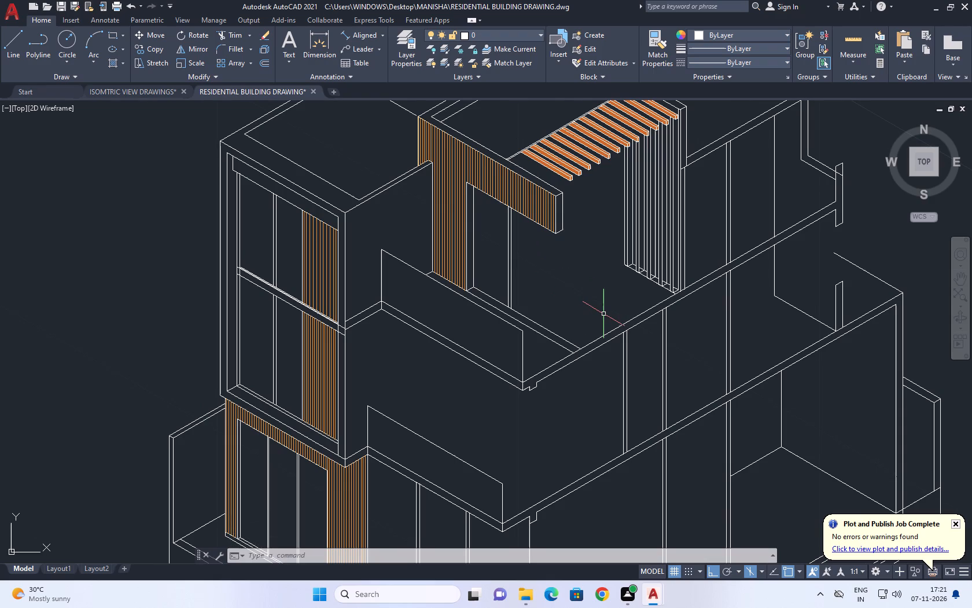
pyautogui.moveTo(391, 318); pyautogui.dragTo(511, 252, button='middle')
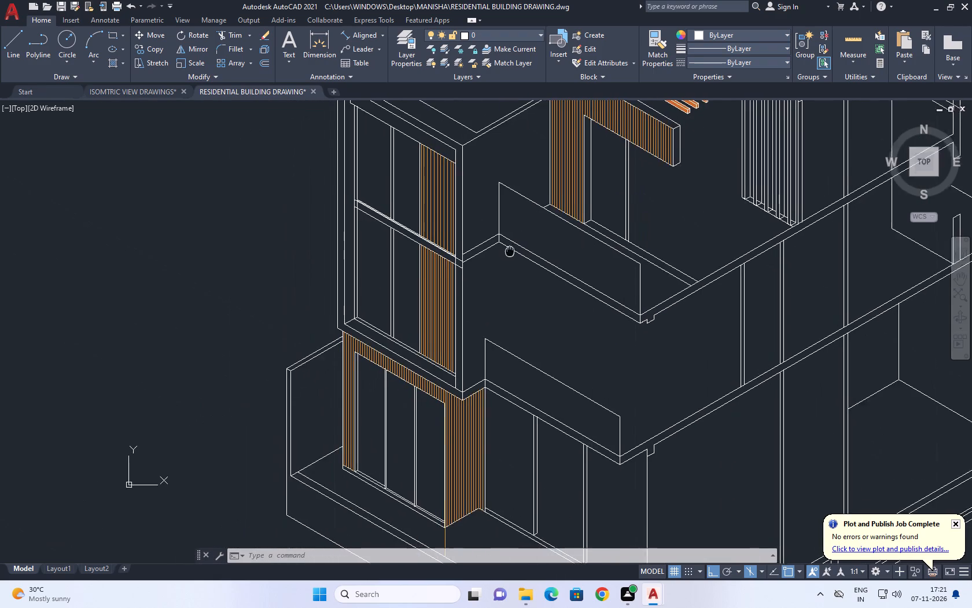
pyautogui.moveTo(511, 252); pyautogui.dragTo(559, 284, button='middle')
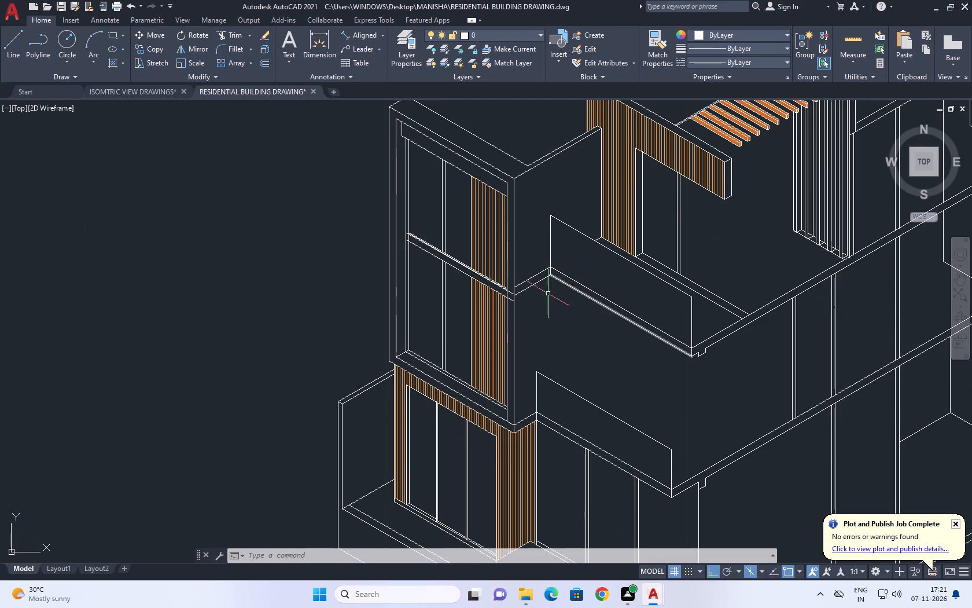
pyautogui.click(19, 50)
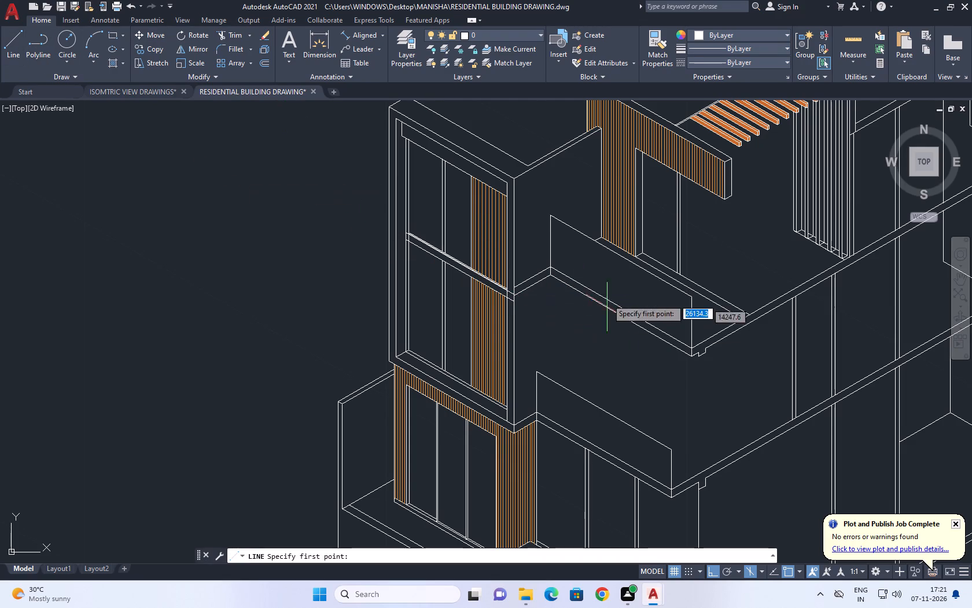
pyautogui.scroll(1, 513, 288)
pyautogui.scroll(1, 567, 273)
pyautogui.click(577, 263)
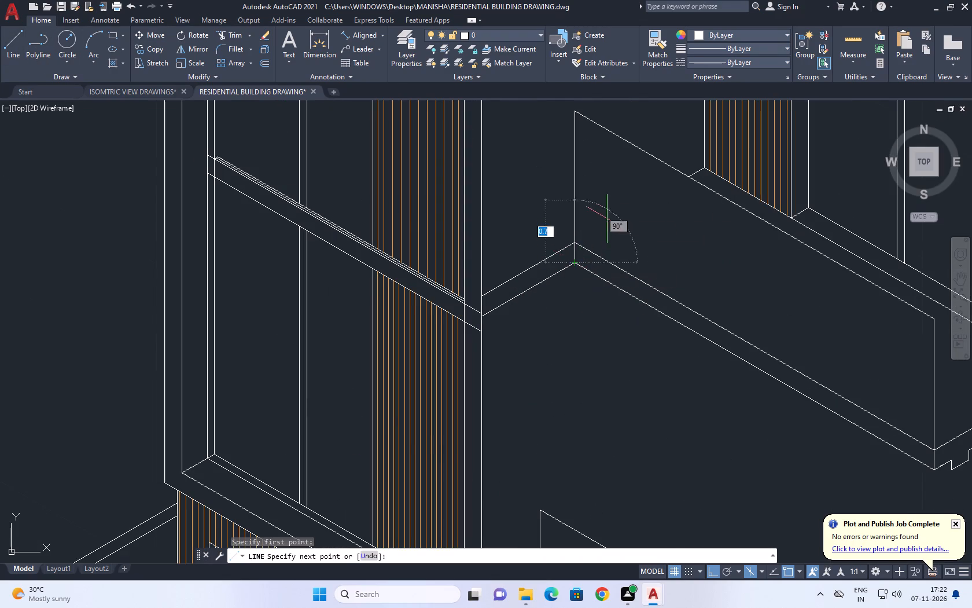
pyautogui.scroll(-2, 611, 212)
pyautogui.scroll(3, 592, 362)
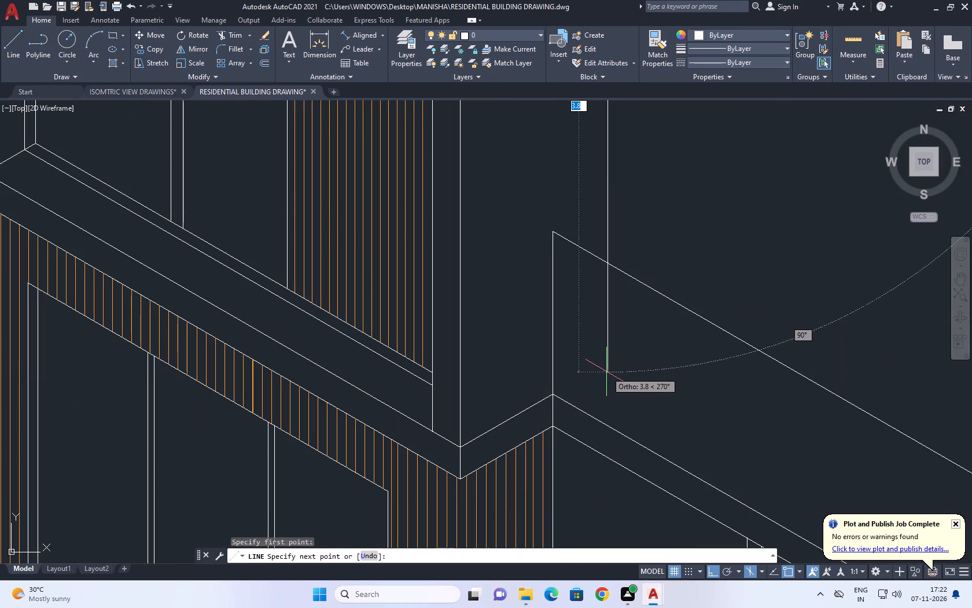
pyautogui.click(611, 316)
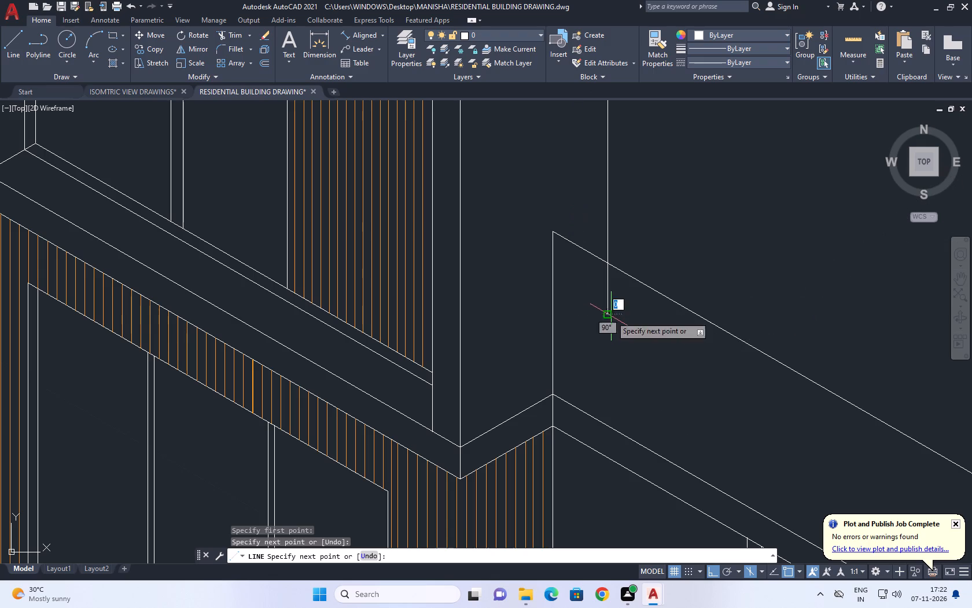
pyautogui.rightClick(631, 356)
pyautogui.click(667, 379)
pyautogui.scroll(-3, 628, 342)
# Copy the new vertical line twice along the 330° isometric direction under the slab, placing the farther copy about 2.7 away.
pyautogui.moveTo(650, 296); pyautogui.dragTo(651, 309, button='middle')
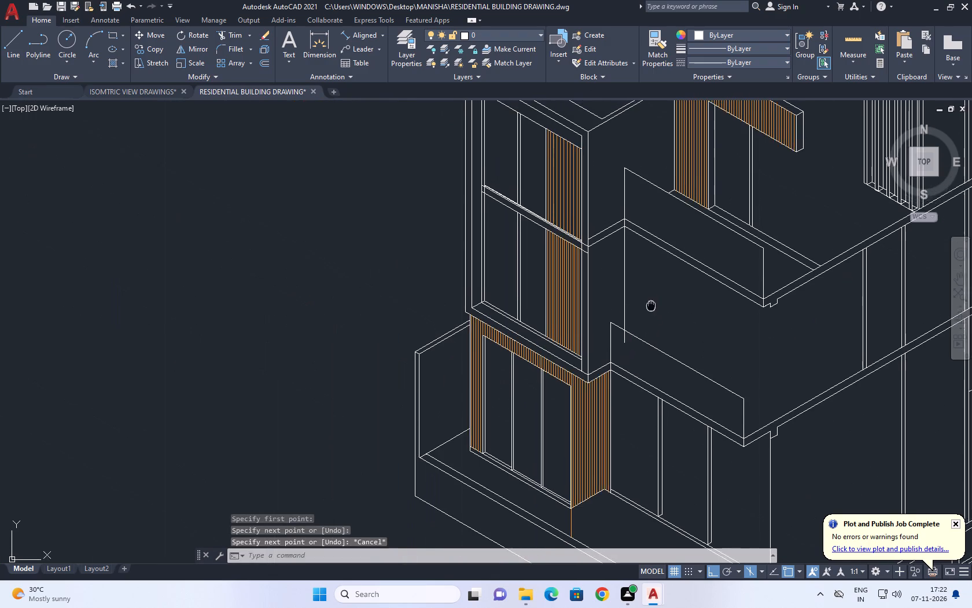
pyautogui.moveTo(651, 309); pyautogui.dragTo(625, 358, button='middle')
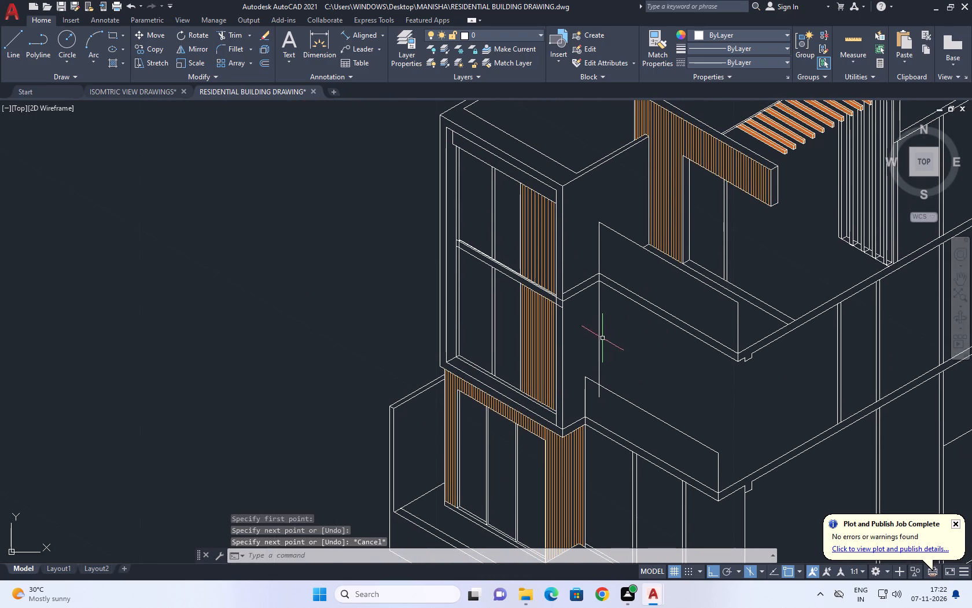
pyautogui.click(607, 343)
pyautogui.click(583, 325)
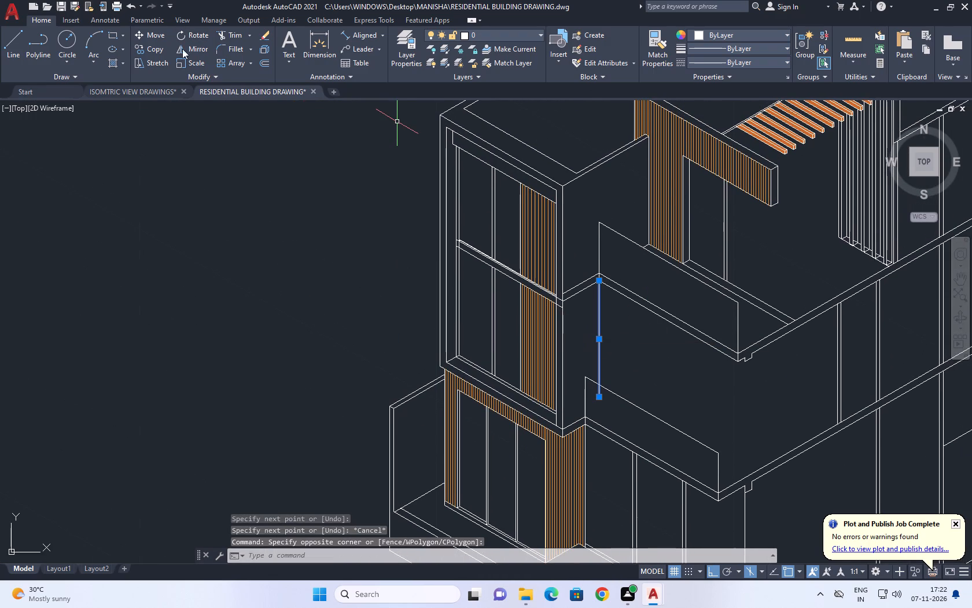
pyautogui.click(152, 47)
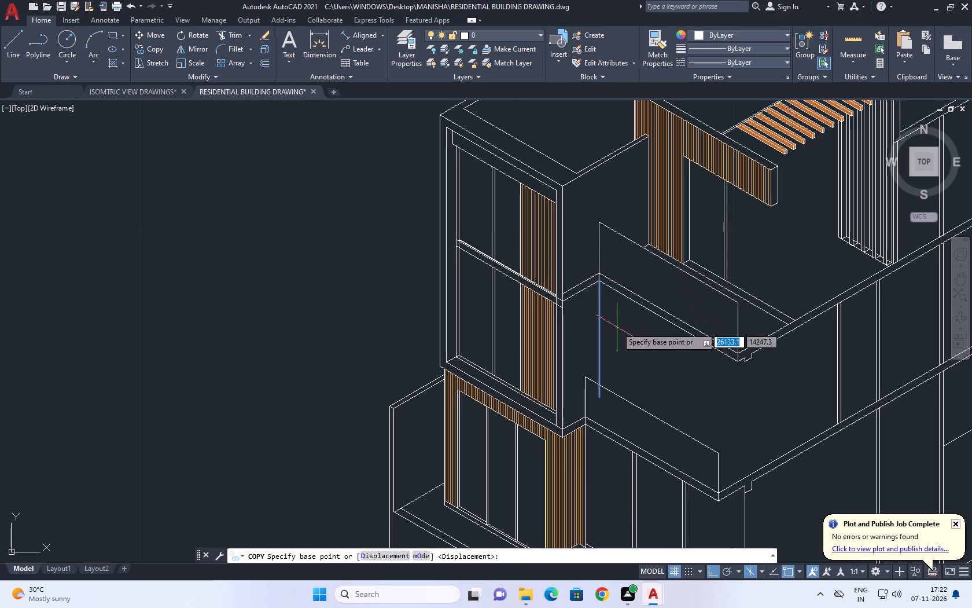
pyautogui.click(618, 328)
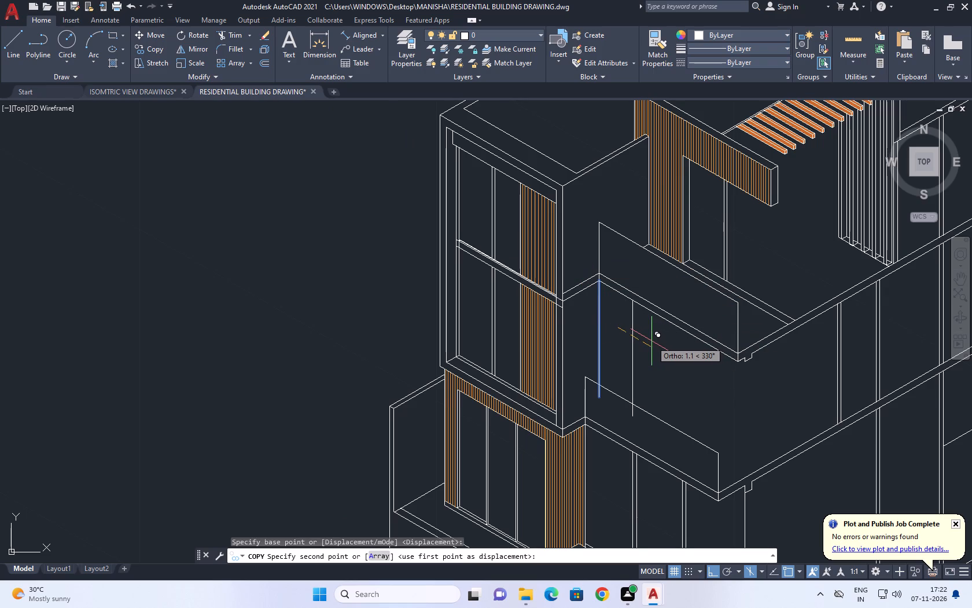
pyautogui.click(656, 346)
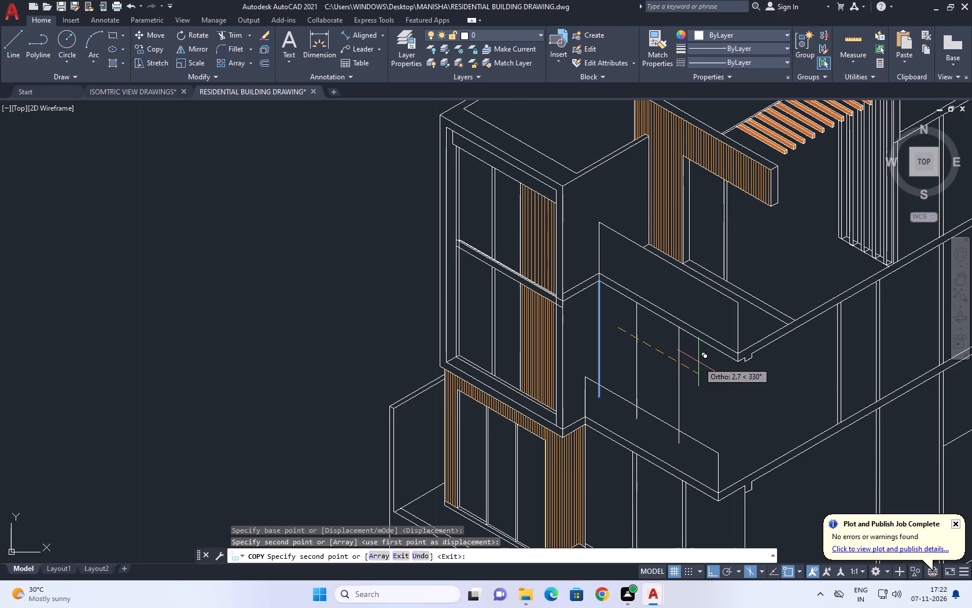
pyautogui.click(698, 362)
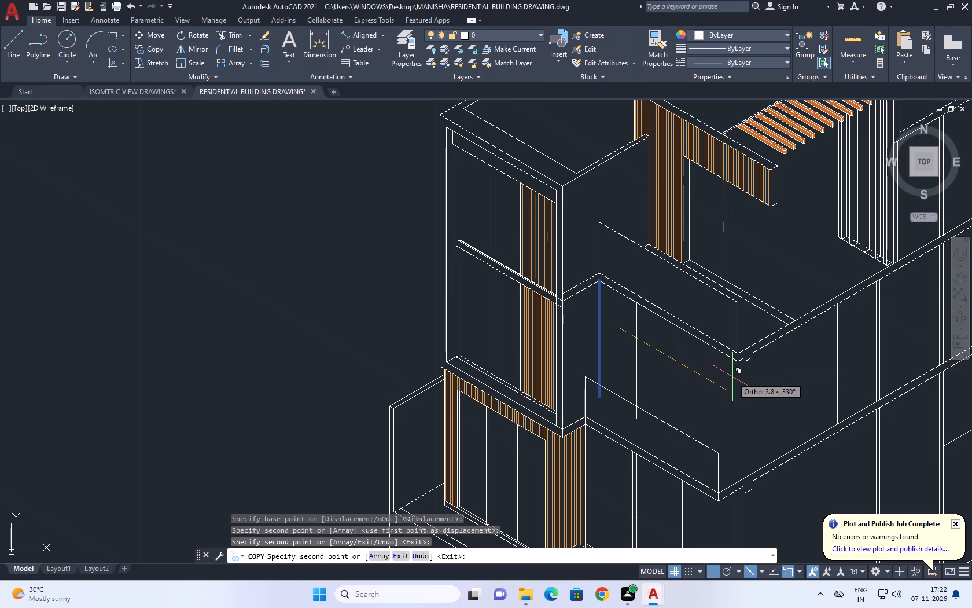
pyautogui.rightClick(753, 386)
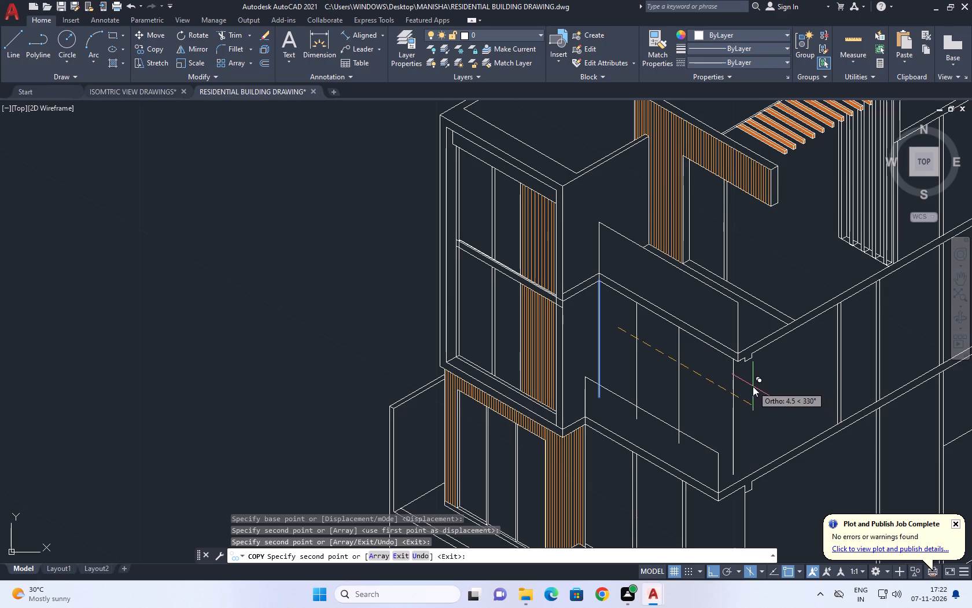
pyautogui.click(778, 404)
# Move the farther copied vertical line about 0.2 along the 330° isometric direction, away from the slab's inner corner.
pyautogui.scroll(2, 682, 404)
pyautogui.moveTo(699, 401); pyautogui.dragTo(684, 386)
pyautogui.click(652, 358)
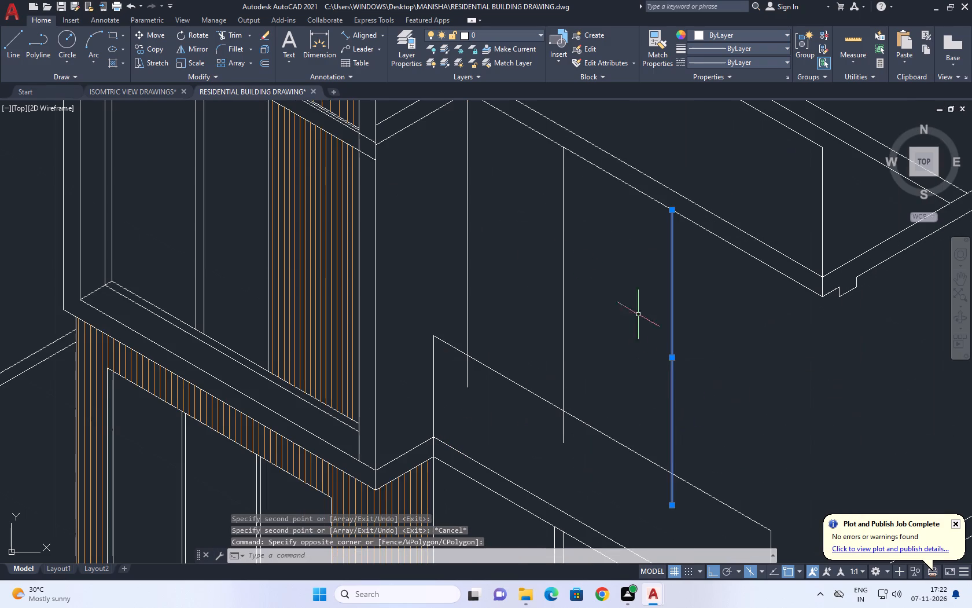
pyautogui.click(148, 35)
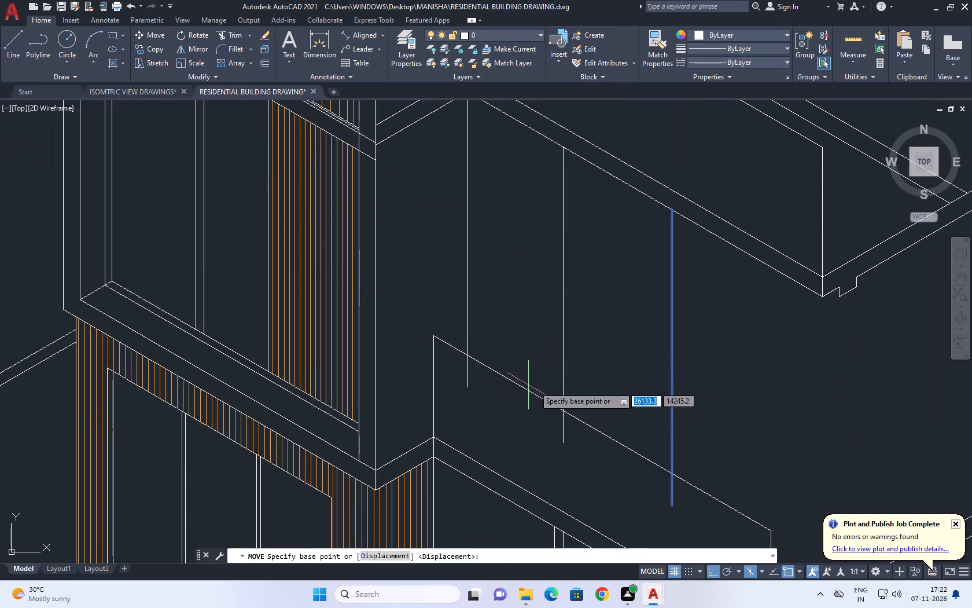
pyautogui.scroll(-1, 557, 405)
pyautogui.moveTo(555, 405); pyautogui.dragTo(362, 396, button='middle')
pyautogui.click(483, 389)
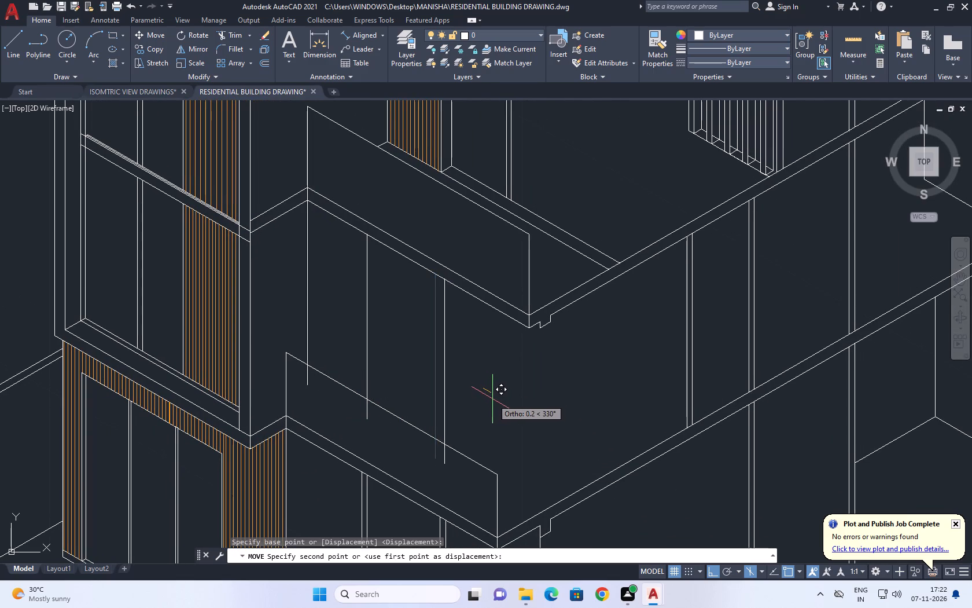
pyautogui.click(491, 399)
# Move the nearer copied vertical line under the slab about 0.1 along the 330° isometric direction.
pyautogui.moveTo(334, 351); pyautogui.dragTo(437, 379, button='middle')
pyautogui.click(503, 370)
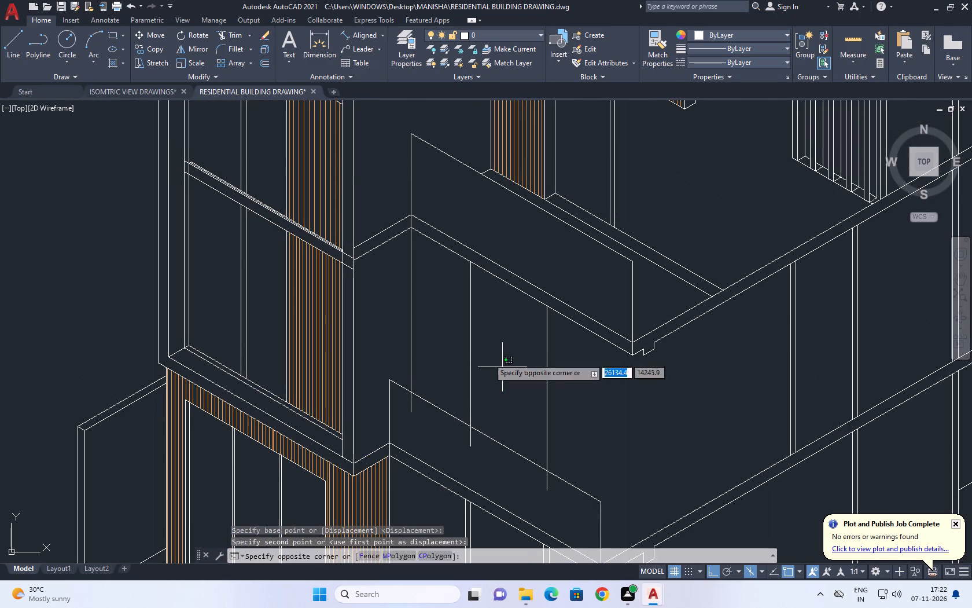
pyautogui.click(452, 329)
pyautogui.click(159, 34)
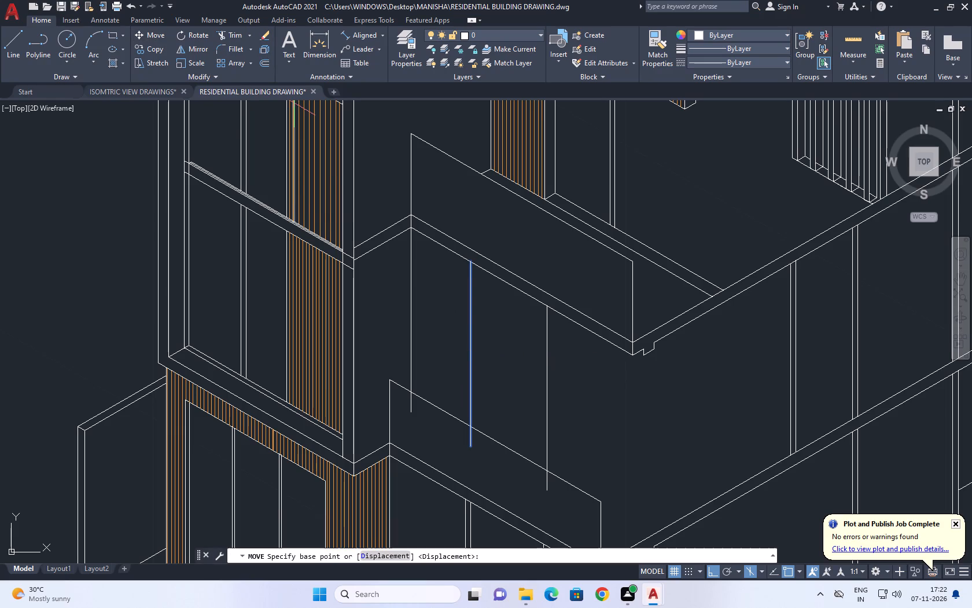
pyautogui.click(499, 343)
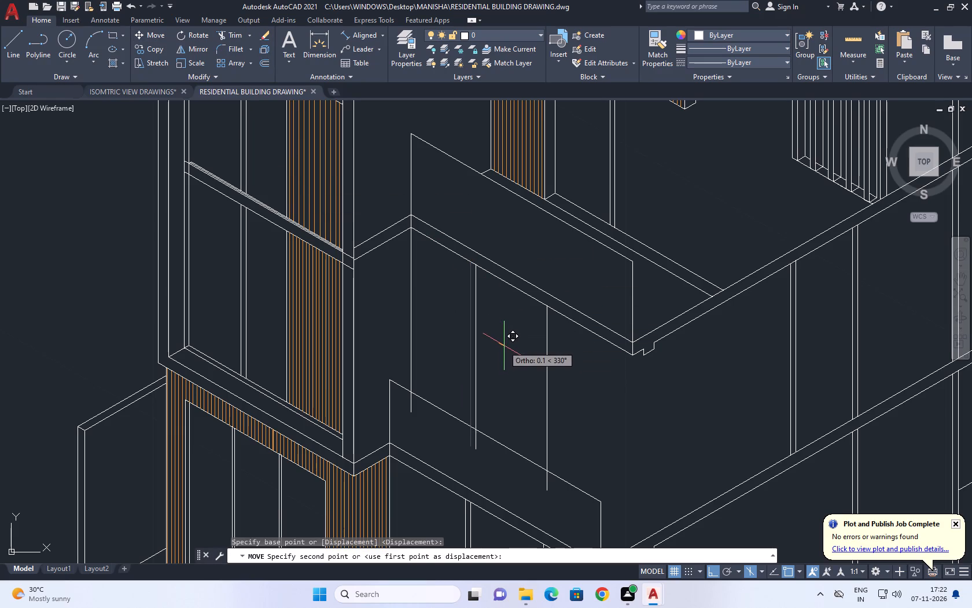
pyautogui.click(506, 347)
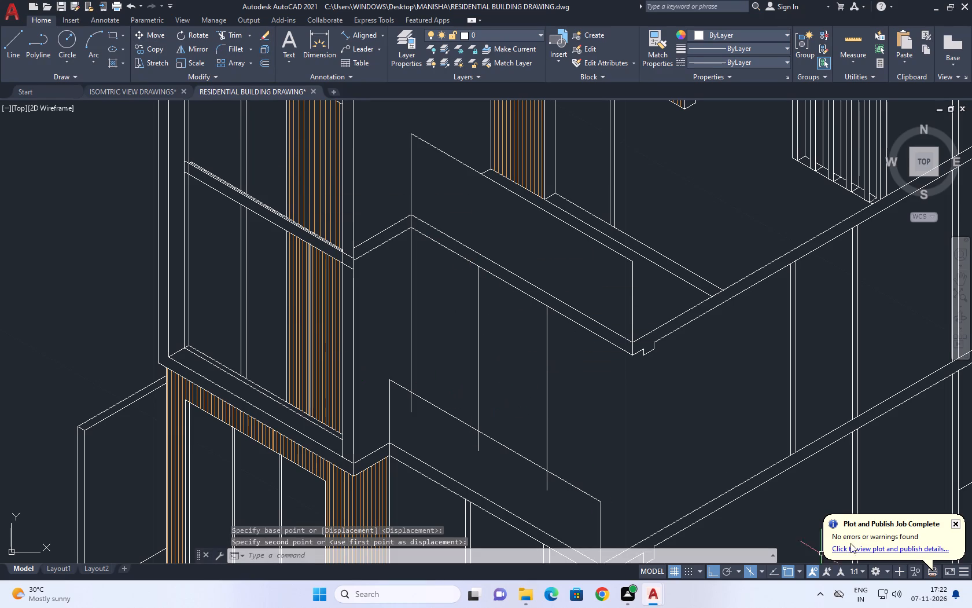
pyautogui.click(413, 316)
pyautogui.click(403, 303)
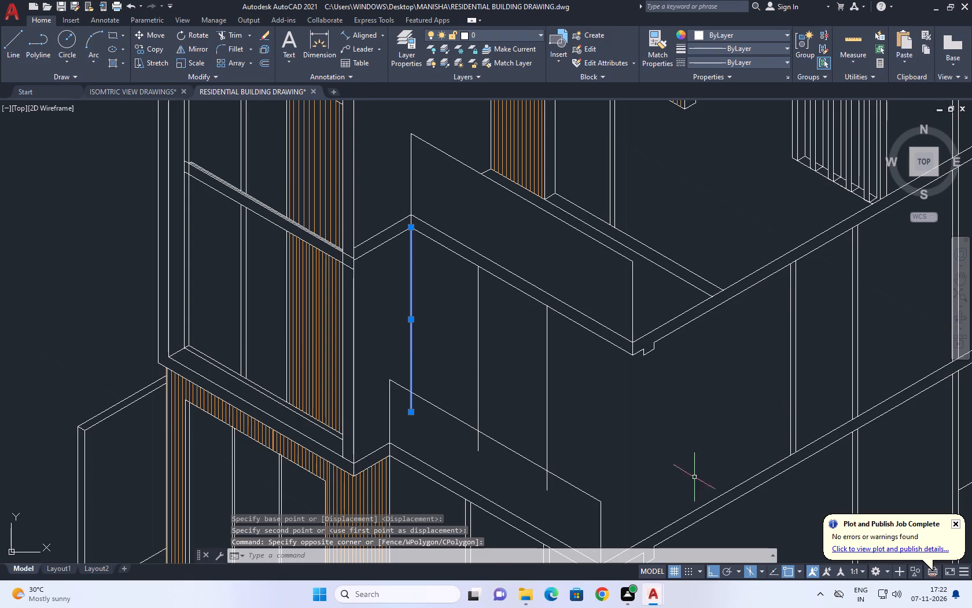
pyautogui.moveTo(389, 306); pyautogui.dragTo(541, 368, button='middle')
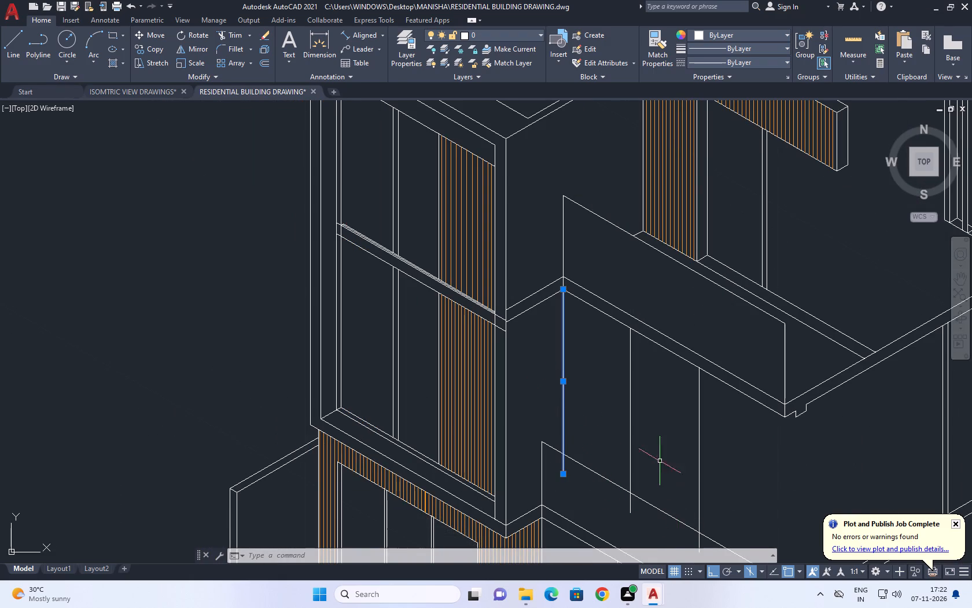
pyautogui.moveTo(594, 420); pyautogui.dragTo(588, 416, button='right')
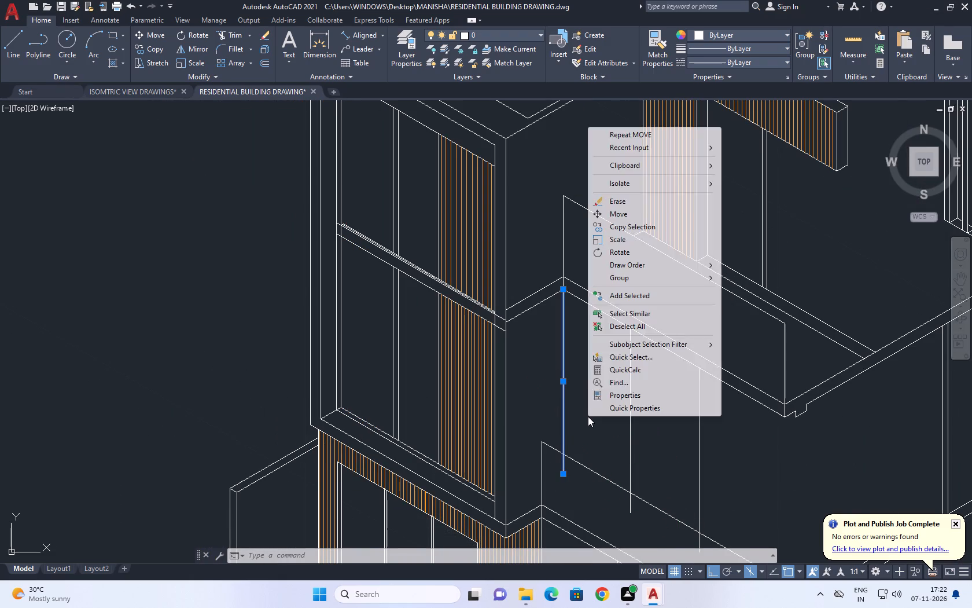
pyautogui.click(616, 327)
# Copy the middle vertical line behind the first-floor balcony 0.12 along the 330° isometric direction.
pyautogui.moveTo(650, 467); pyautogui.dragTo(644, 456)
pyautogui.click(615, 415)
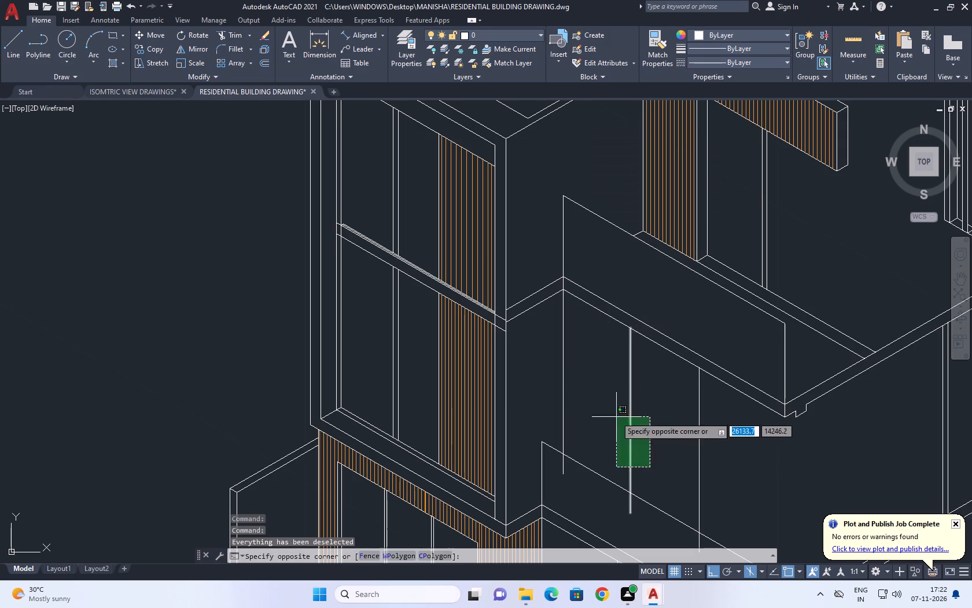
pyautogui.click(163, 48)
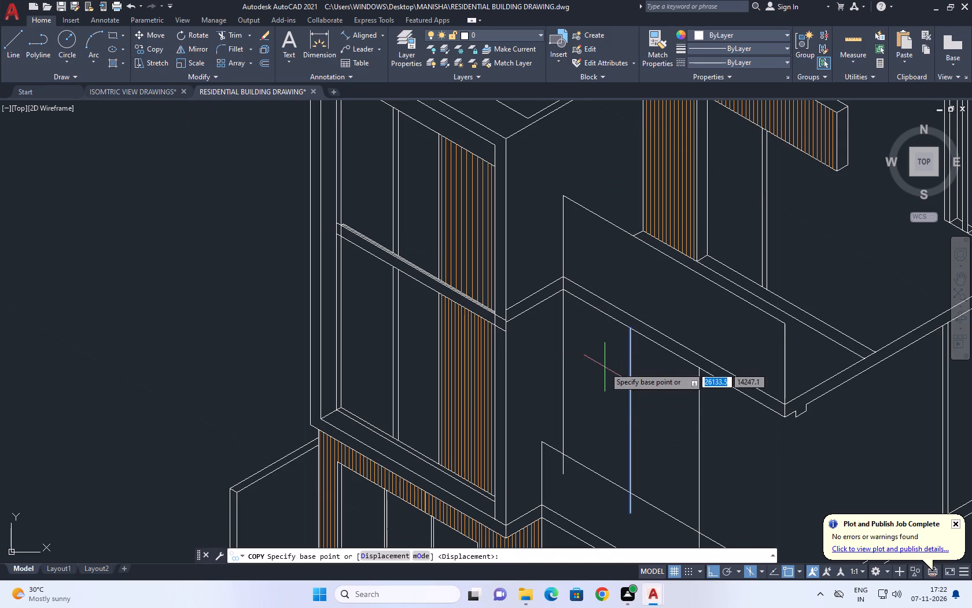
pyautogui.scroll(2, 669, 410)
pyautogui.click(629, 364)
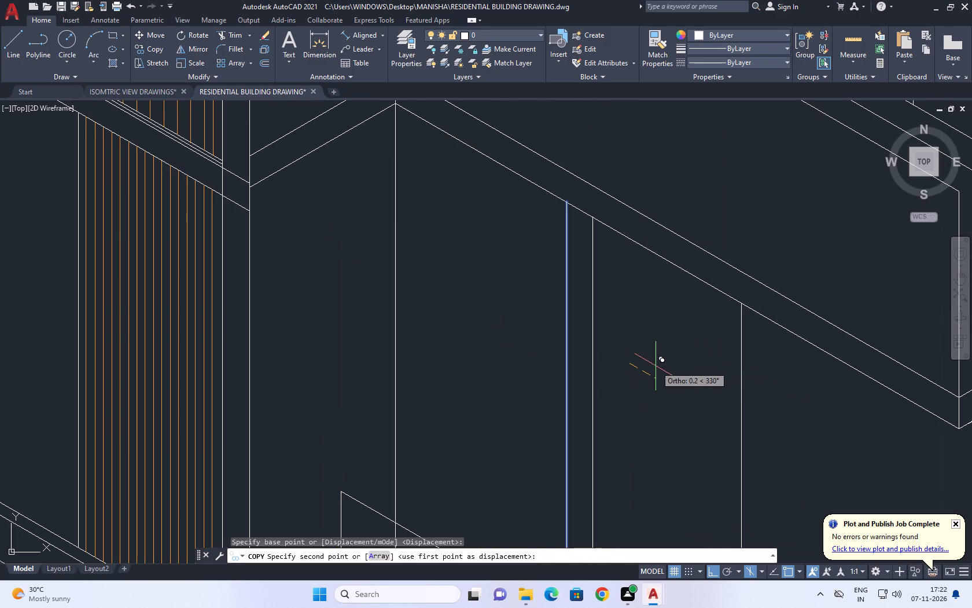
pyautogui.write('0.12')
pyautogui.press('Return')
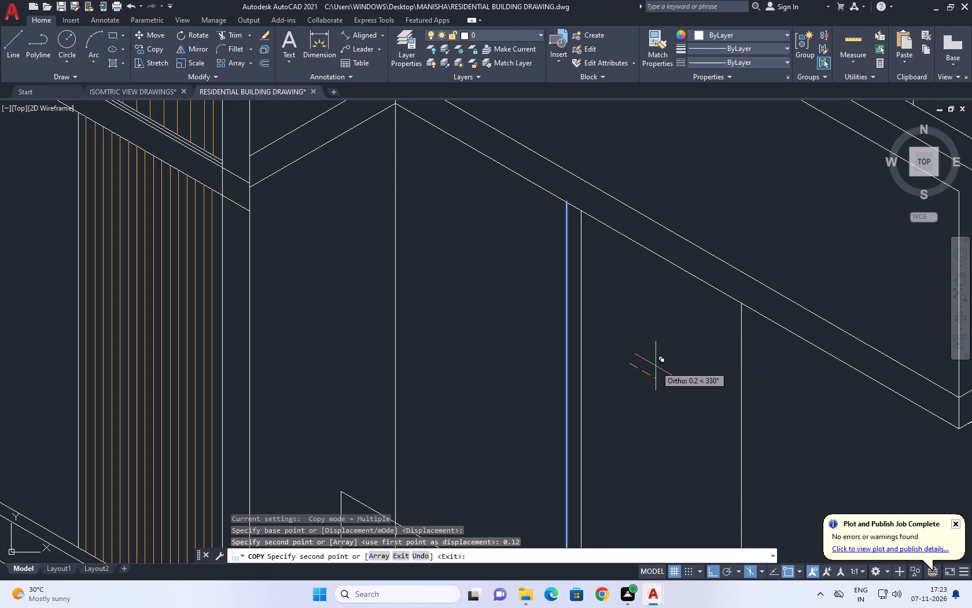
pyautogui.rightClick(638, 363)
pyautogui.click(676, 378)
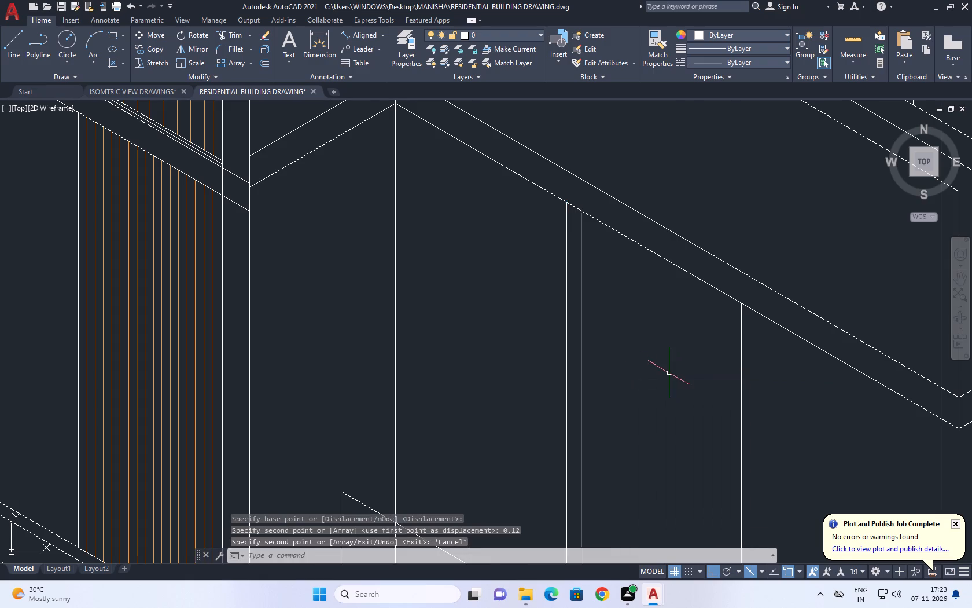
# Trim the four vertical lines behind the first-floor balcony at the parapet's top edge, removing the parts below it.
pyautogui.scroll(-2, 669, 373)
pyautogui.moveTo(705, 436); pyautogui.dragTo(660, 378, button='middle')
pyautogui.click(230, 34)
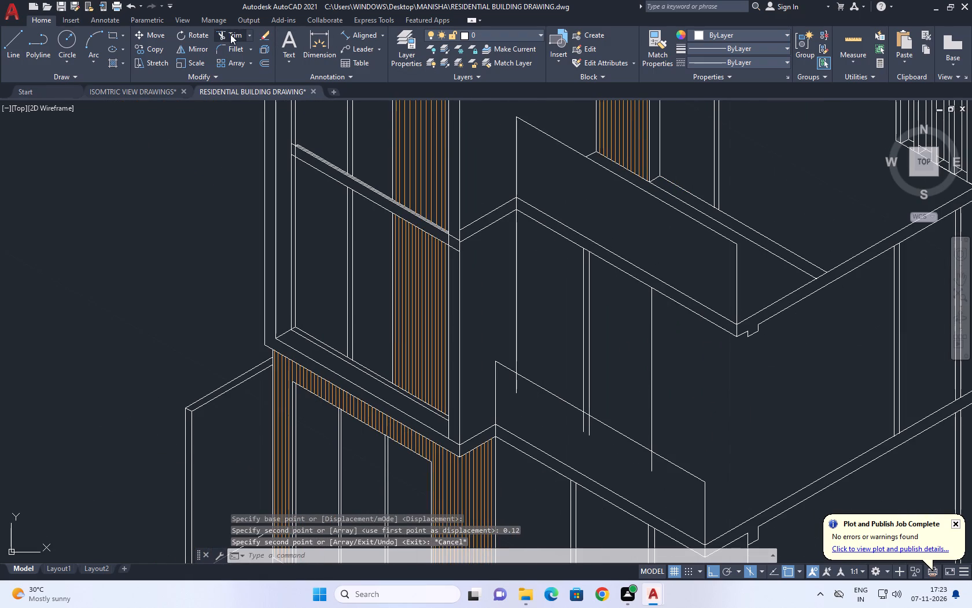
pyautogui.scroll(3, 608, 493)
pyautogui.moveTo(805, 405); pyautogui.dragTo(789, 397)
pyautogui.moveTo(679, 359); pyautogui.dragTo(654, 358)
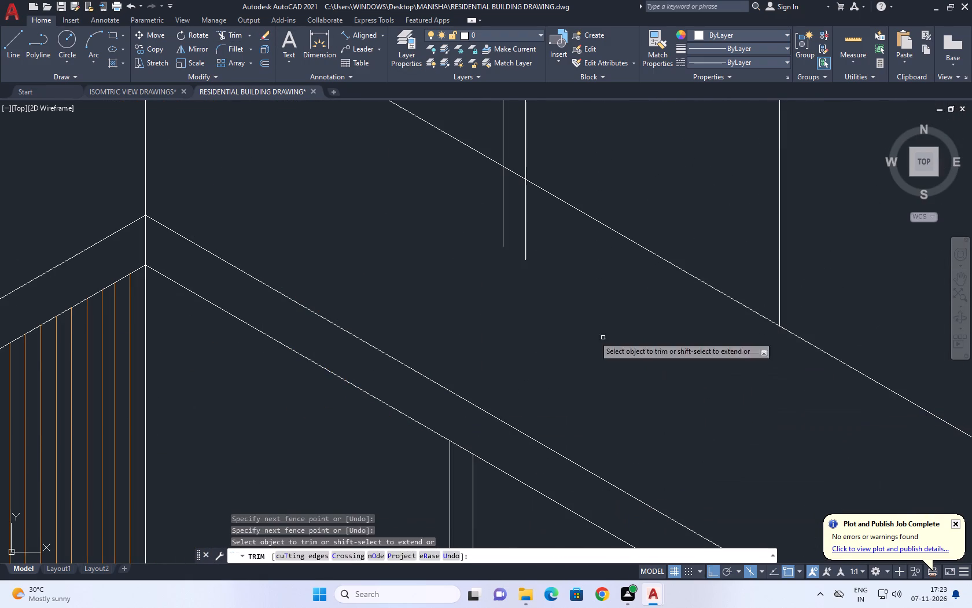
pyautogui.moveTo(564, 255); pyautogui.dragTo(541, 248)
pyautogui.moveTo(456, 211); pyautogui.dragTo(426, 213)
pyautogui.moveTo(529, 255); pyautogui.dragTo(559, 269)
pyautogui.moveTo(510, 225); pyautogui.dragTo(420, 222)
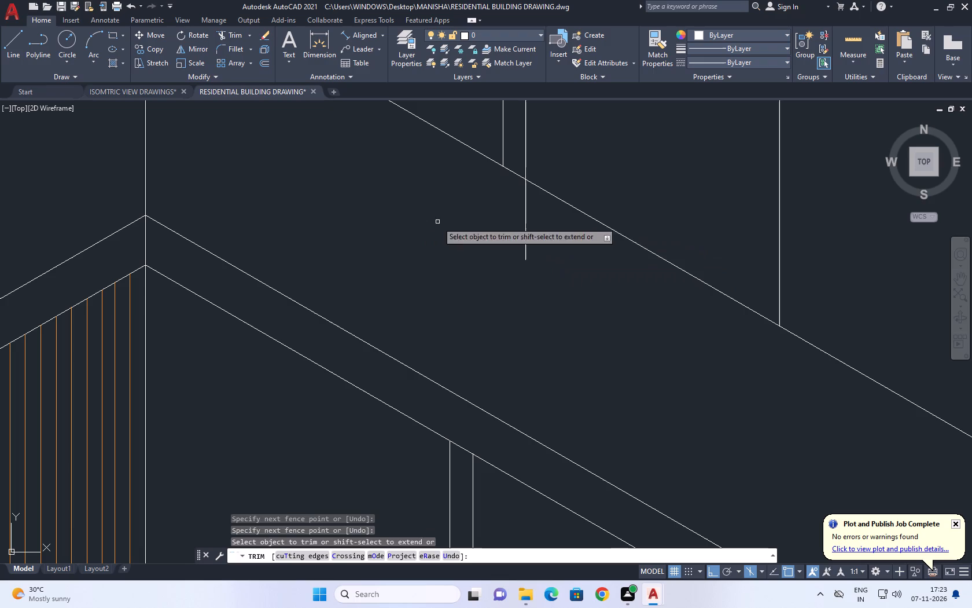
pyautogui.click(540, 223)
pyautogui.moveTo(435, 221); pyautogui.dragTo(425, 230)
pyautogui.scroll(-2, 659, 386)
pyautogui.moveTo(452, 250); pyautogui.dragTo(579, 393, button='middle')
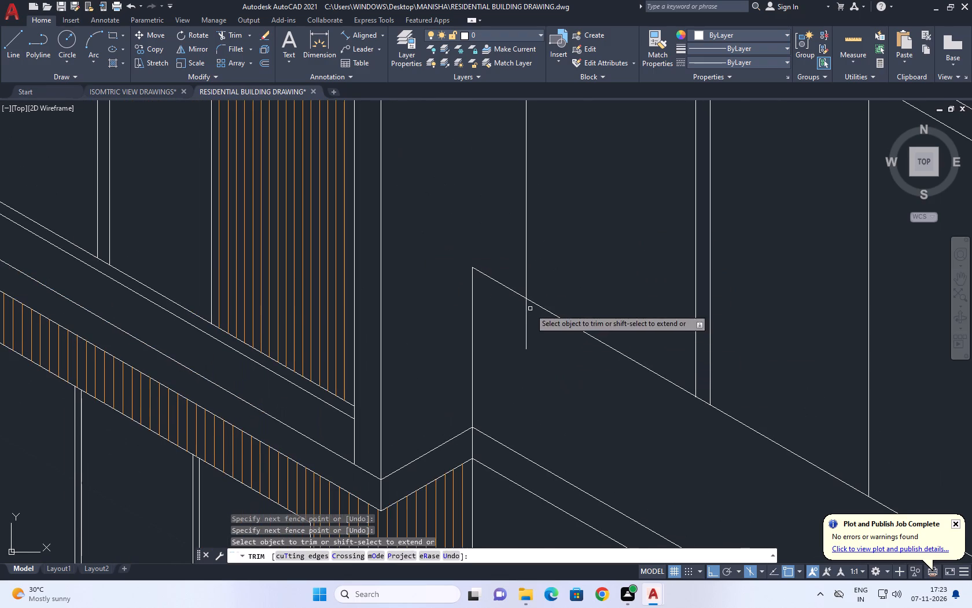
pyautogui.click(532, 313)
pyautogui.click(508, 315)
pyautogui.rightClick(509, 328)
pyautogui.click(544, 348)
# Change the colour of the vertical corner line behind the first-floor balcony to 248,153,30.
pyautogui.scroll(-2, 555, 397)
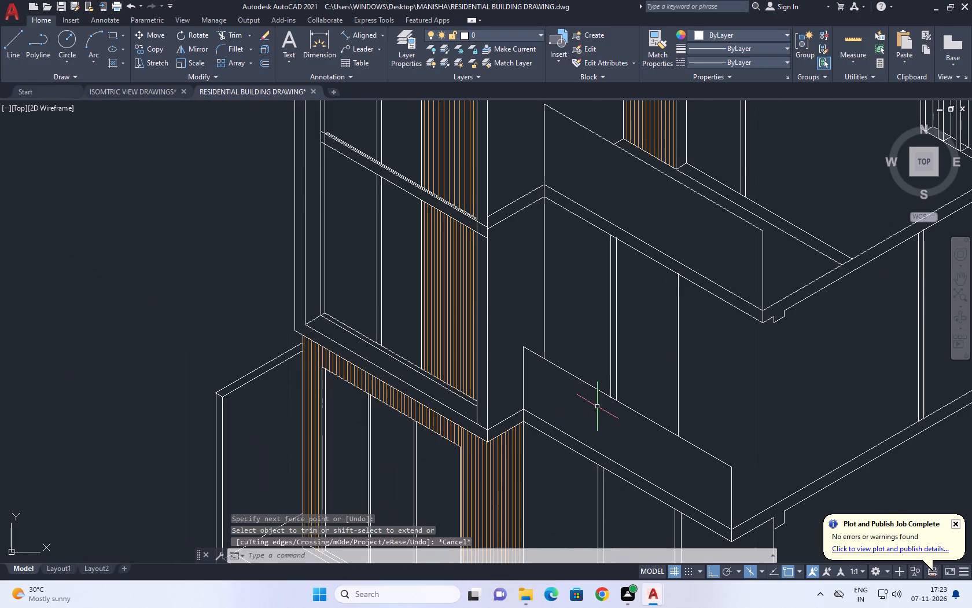
pyautogui.scroll(-1, 611, 428)
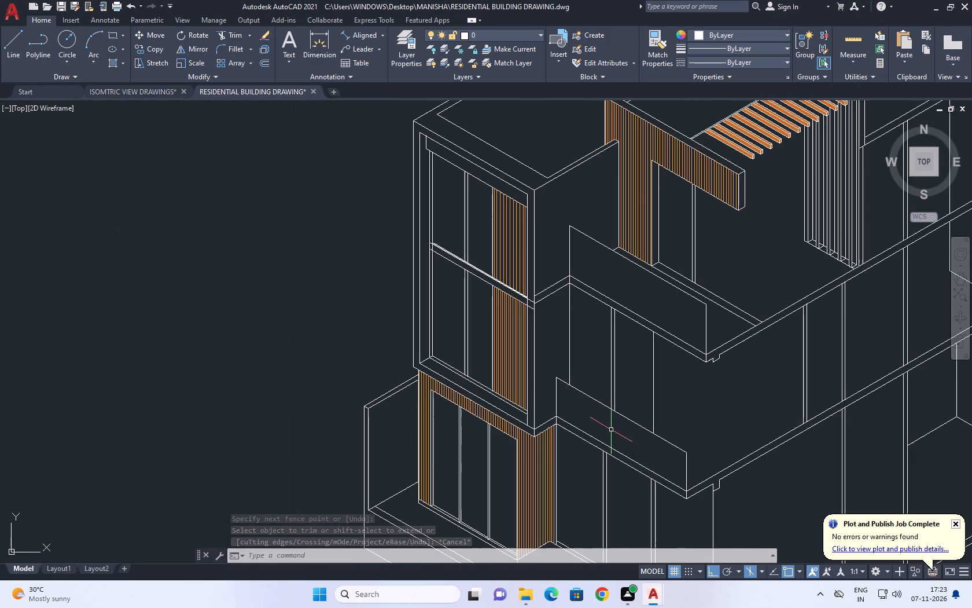
pyautogui.moveTo(562, 395); pyautogui.dragTo(567, 403, button='middle')
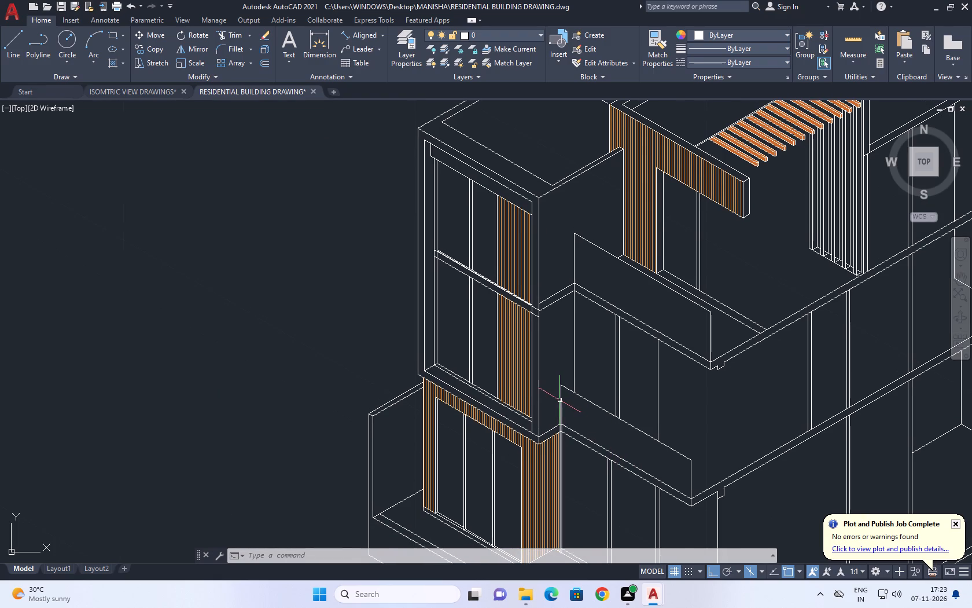
pyautogui.moveTo(645, 358); pyautogui.dragTo(647, 372, button='middle')
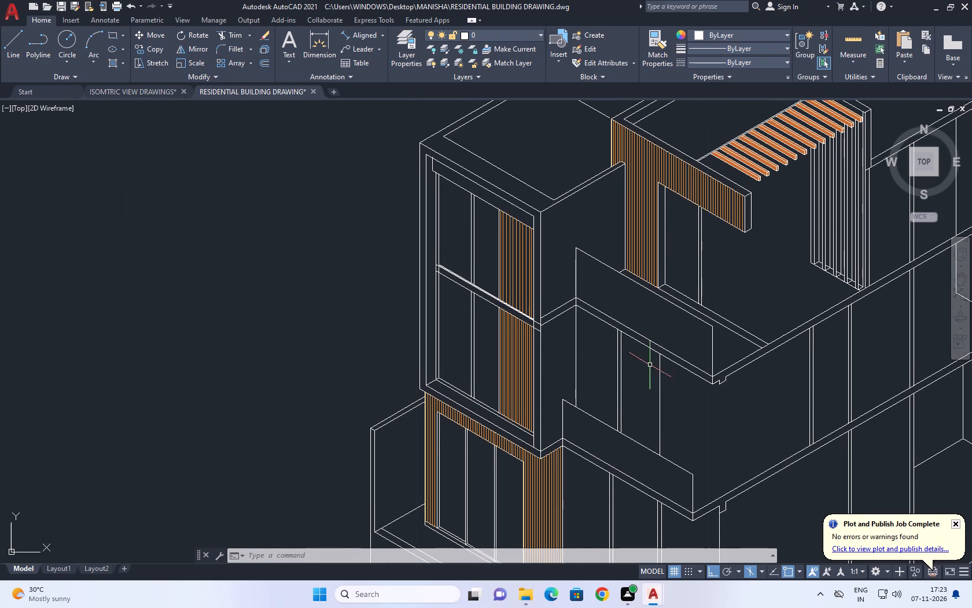
pyautogui.moveTo(561, 404); pyautogui.dragTo(578, 422, button='middle')
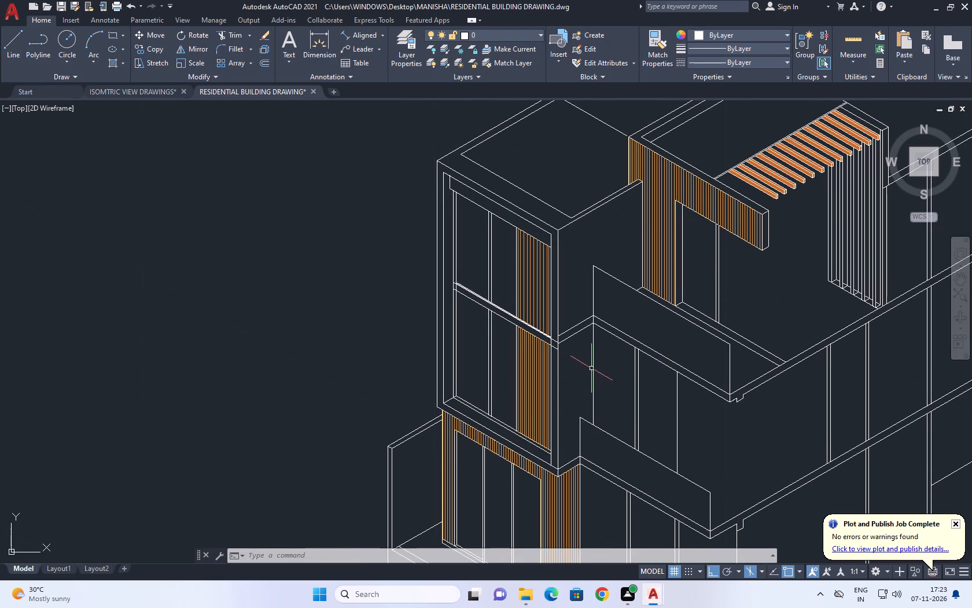
pyautogui.click(594, 366)
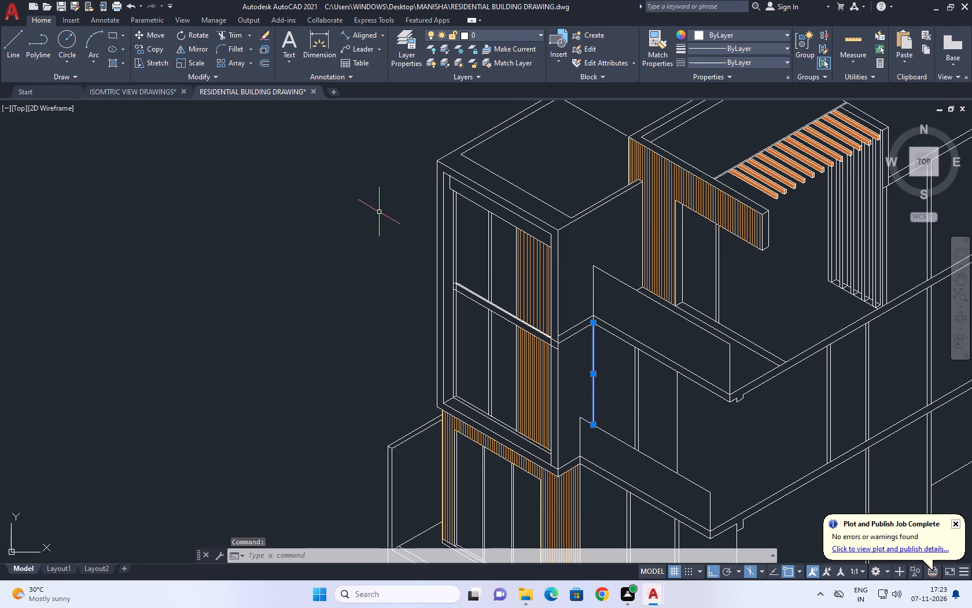
pyautogui.scroll(-1, 443, 255)
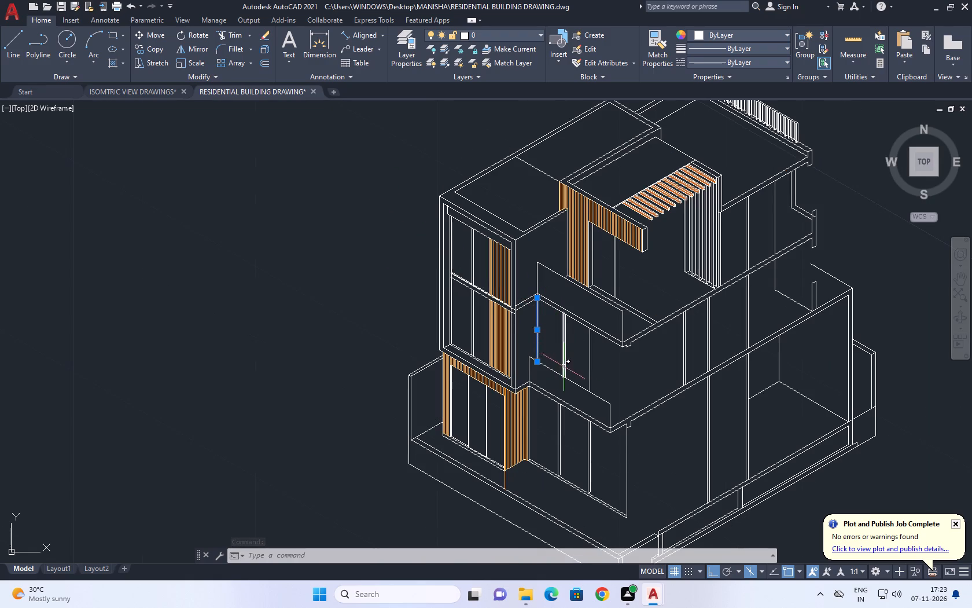
pyautogui.click(720, 32)
pyautogui.click(719, 105)
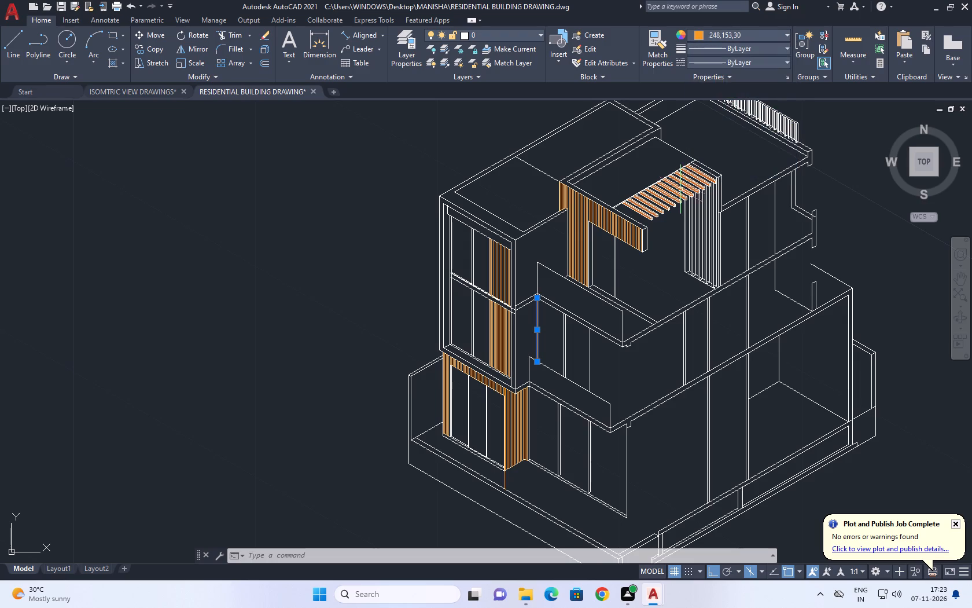
pyautogui.rightClick(588, 159)
pyautogui.click(562, 158)
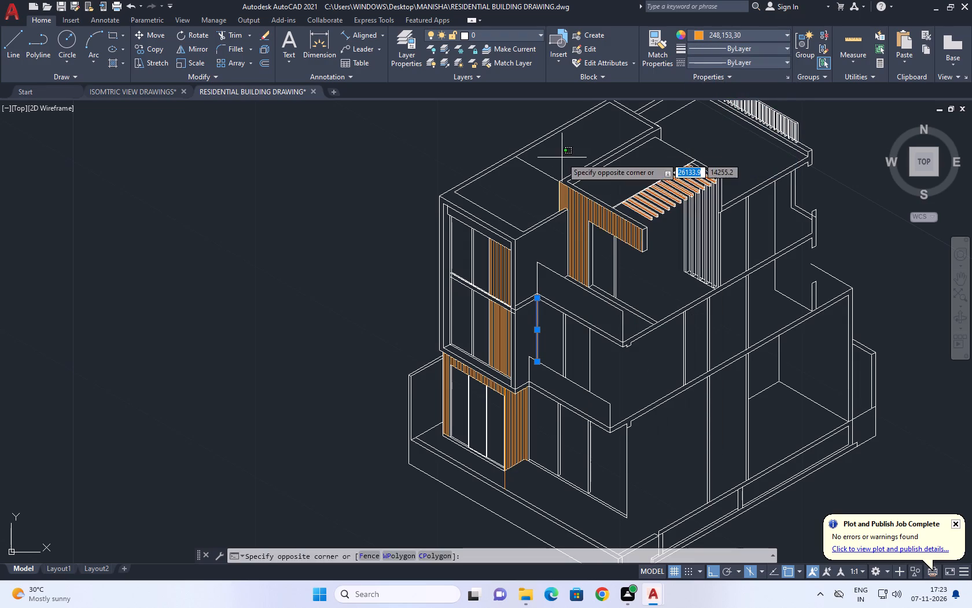
pyautogui.click(559, 158)
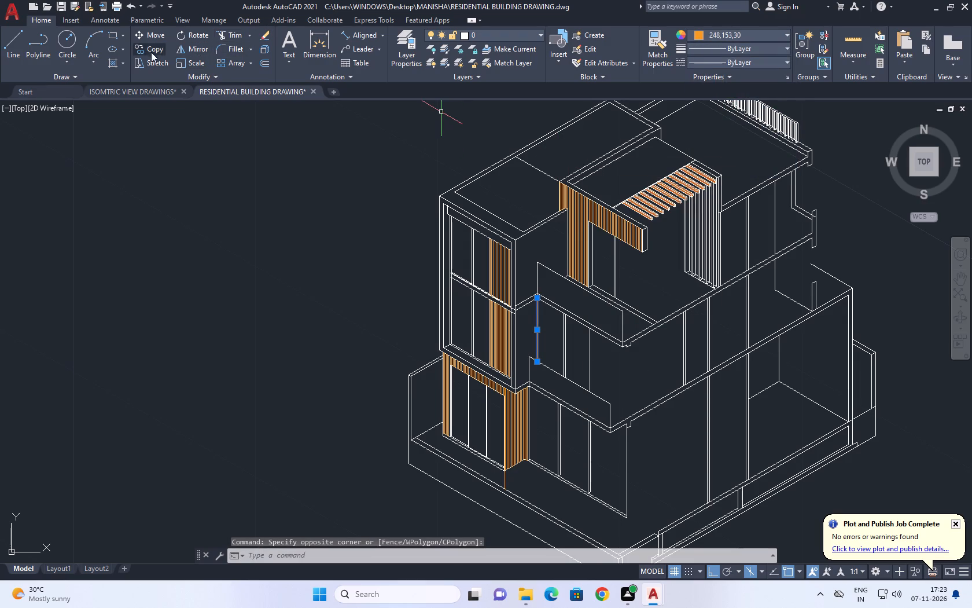
# Array-copy the orange corner line behind the first-floor balcony as 15 items, fitted along the parapet to the first white opening line.
pyautogui.click(157, 48)
pyautogui.scroll(3, 554, 354)
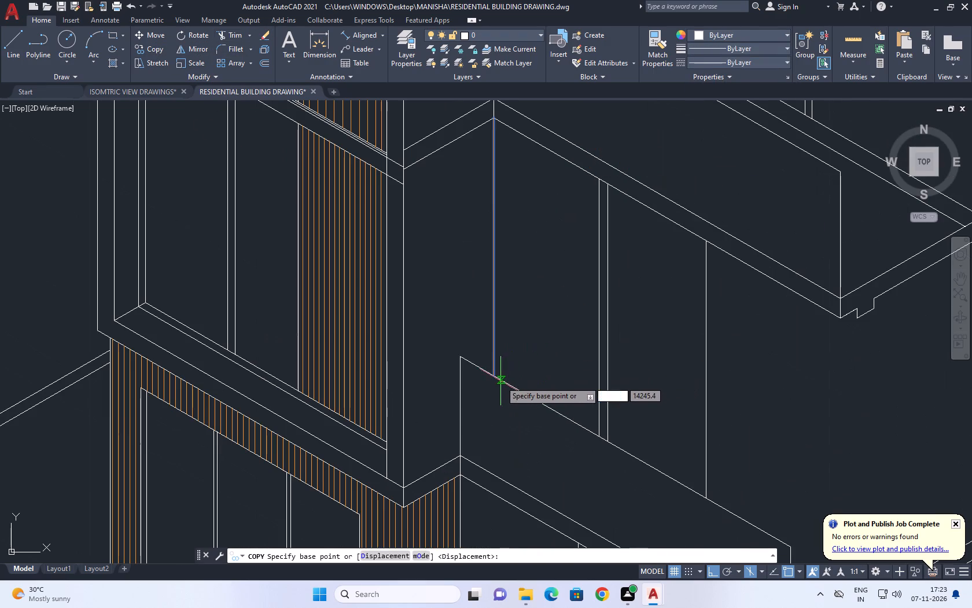
pyautogui.click(493, 374)
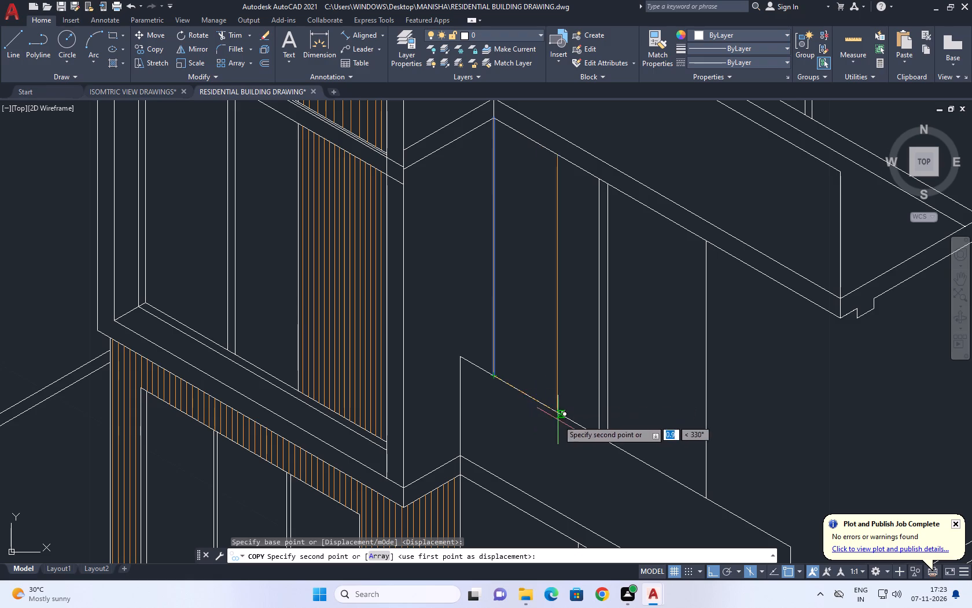
pyautogui.click(378, 555)
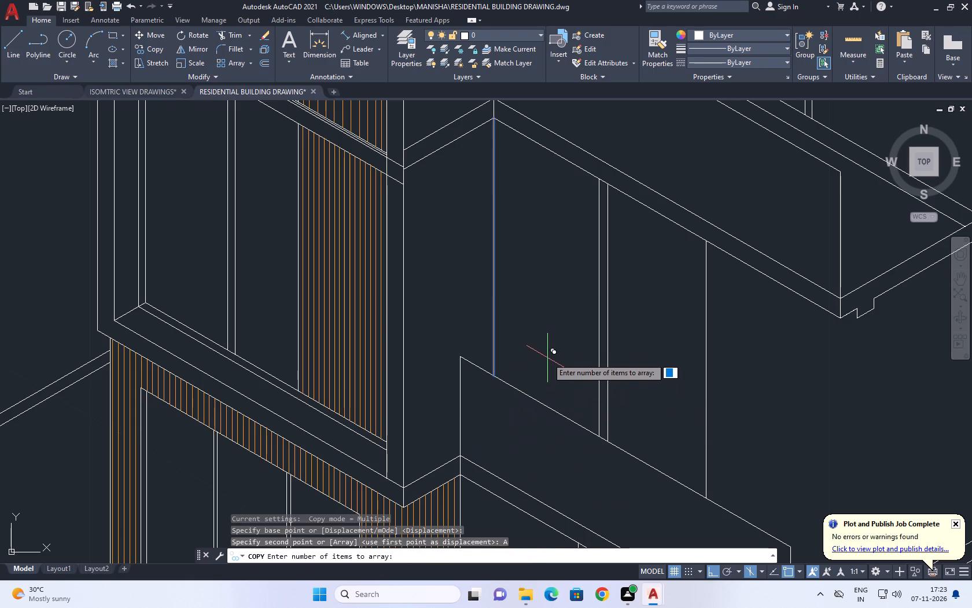
pyautogui.write('15')
pyautogui.press('Return')
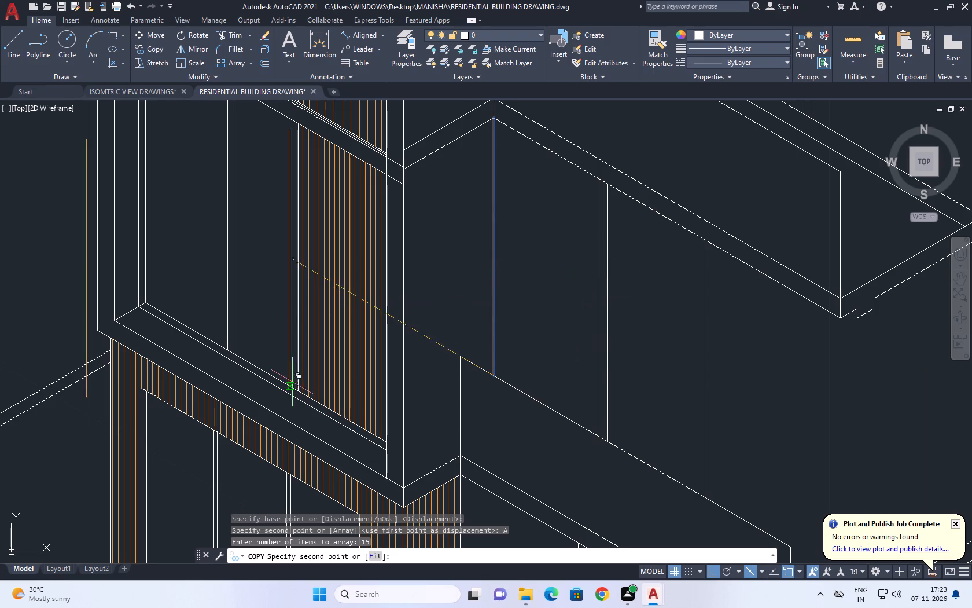
pyautogui.click(374, 562)
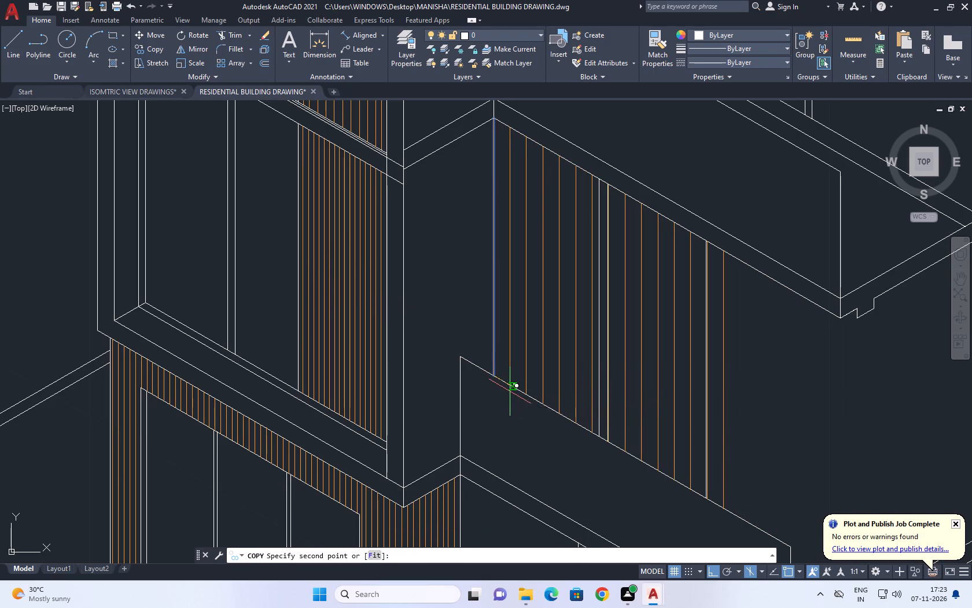
pyautogui.click(373, 556)
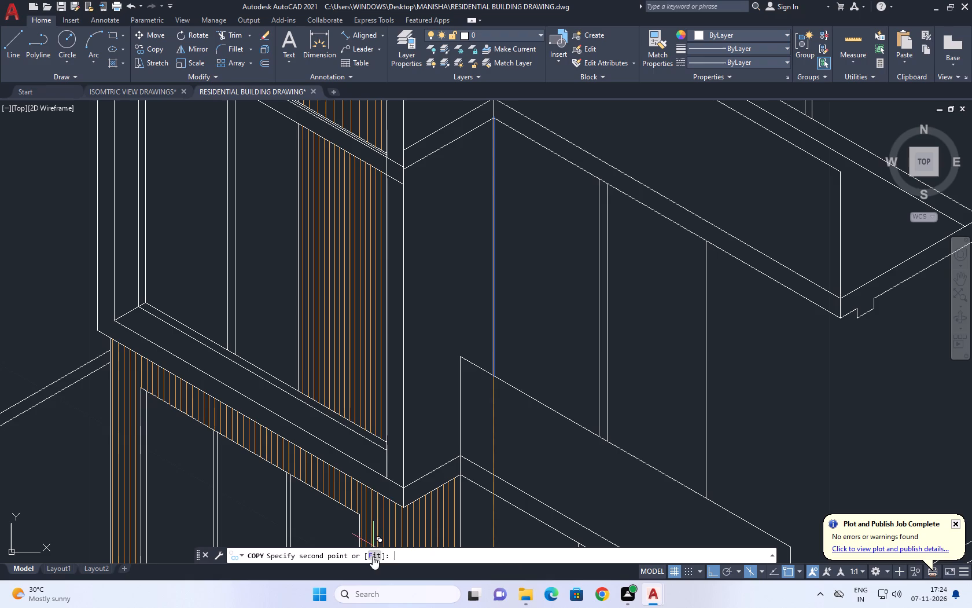
pyautogui.scroll(1, 599, 438)
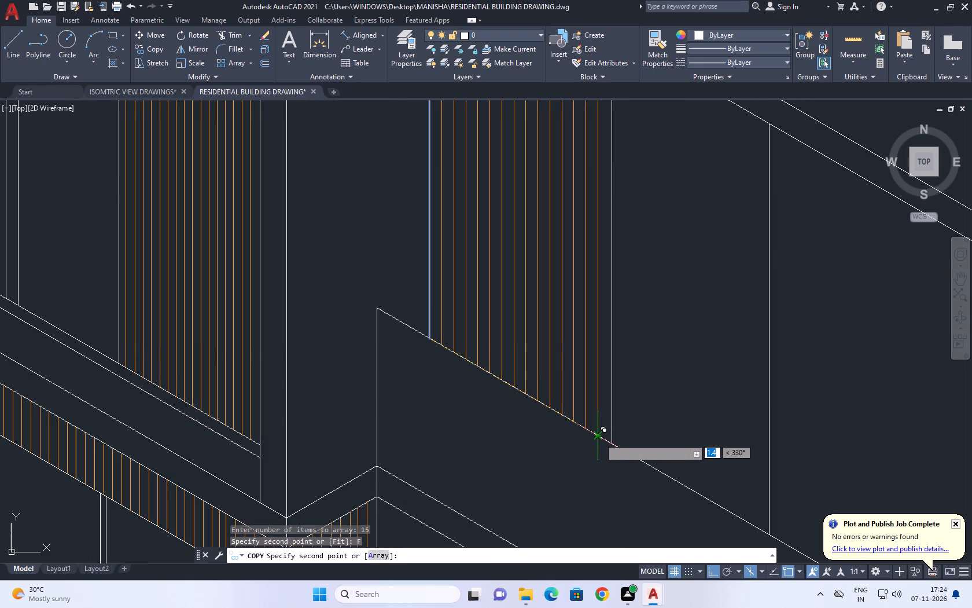
pyautogui.scroll(1, 599, 435)
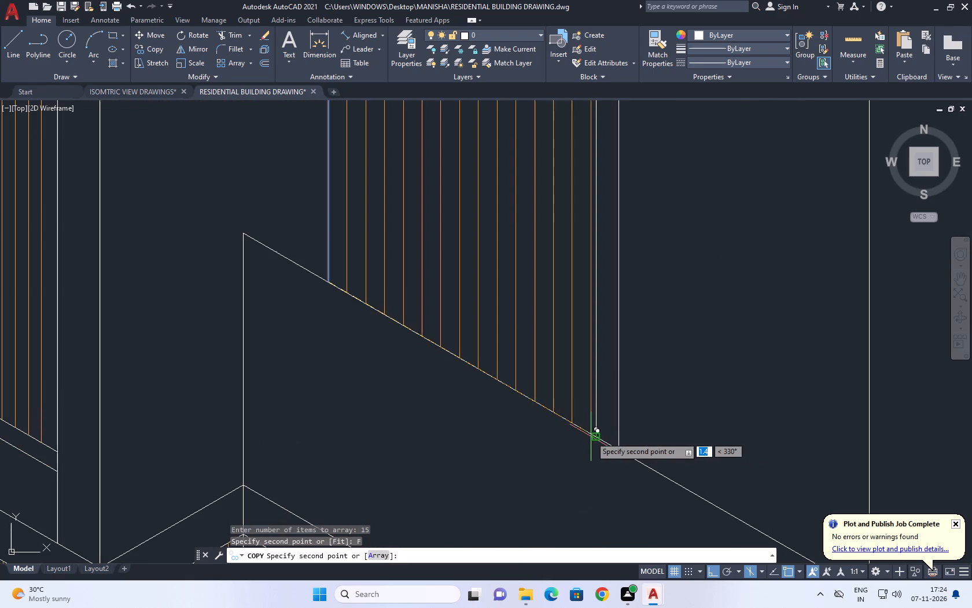
pyautogui.click(597, 437)
pyautogui.rightClick(510, 463)
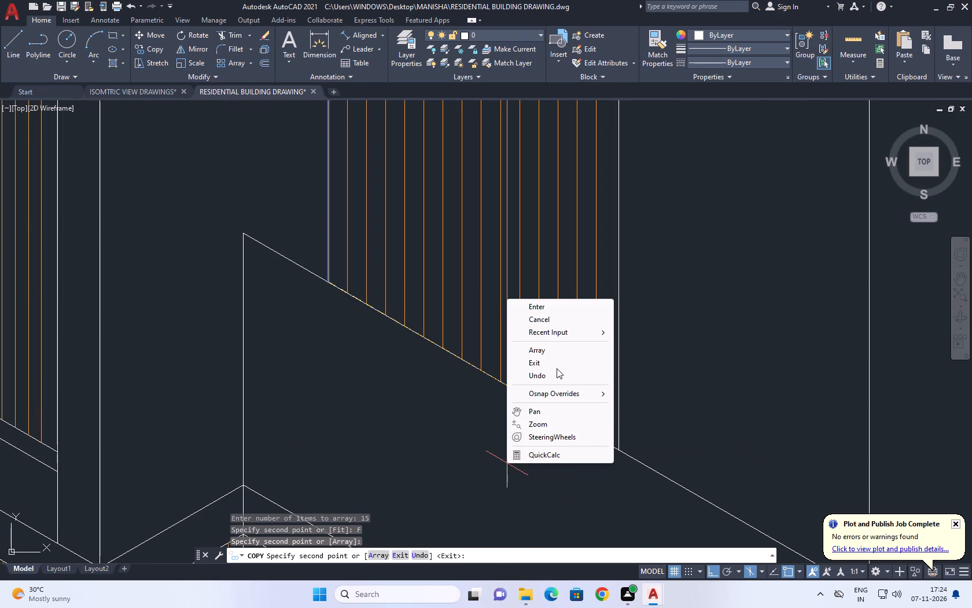
pyautogui.click(542, 322)
# Copy the white vertical line at the end of the new cladding 0.1 along the 30° isometric direction.
pyautogui.scroll(-2, 624, 415)
pyautogui.moveTo(648, 359); pyautogui.dragTo(653, 395, button='middle')
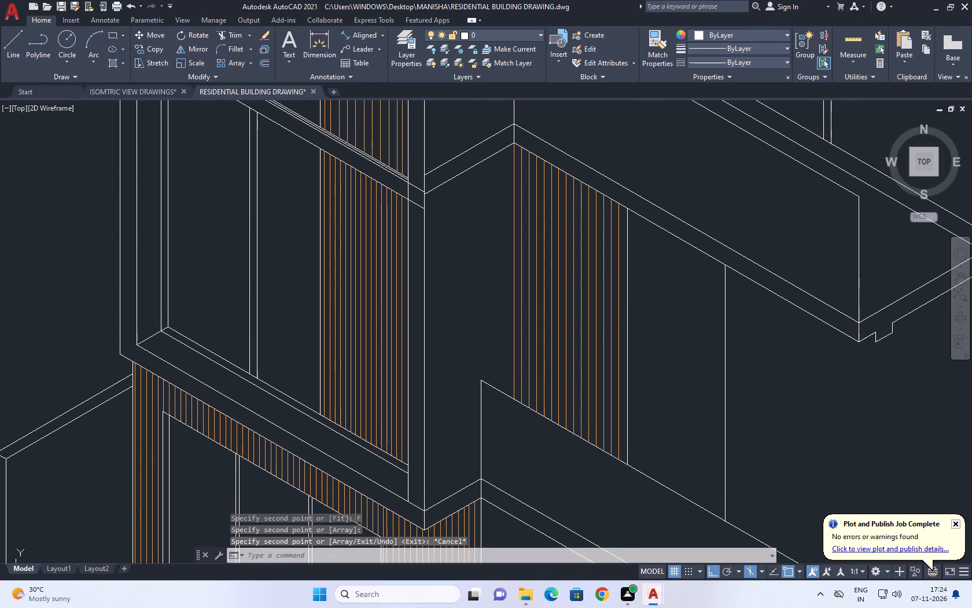
pyautogui.click(628, 336)
pyautogui.moveTo(676, 335); pyautogui.dragTo(650, 399, button='middle')
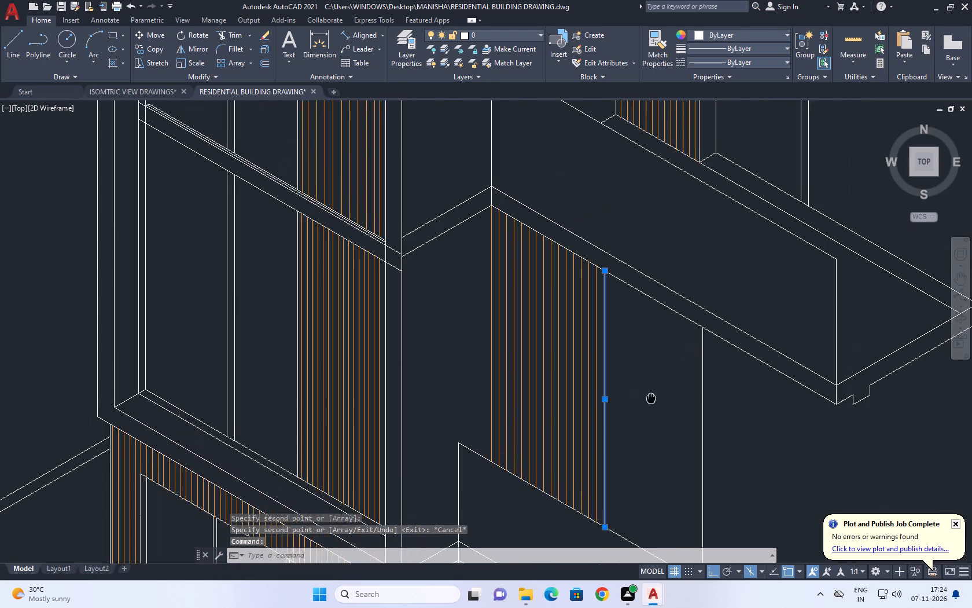
pyautogui.moveTo(650, 399); pyautogui.dragTo(635, 405, button='middle')
pyautogui.click(159, 50)
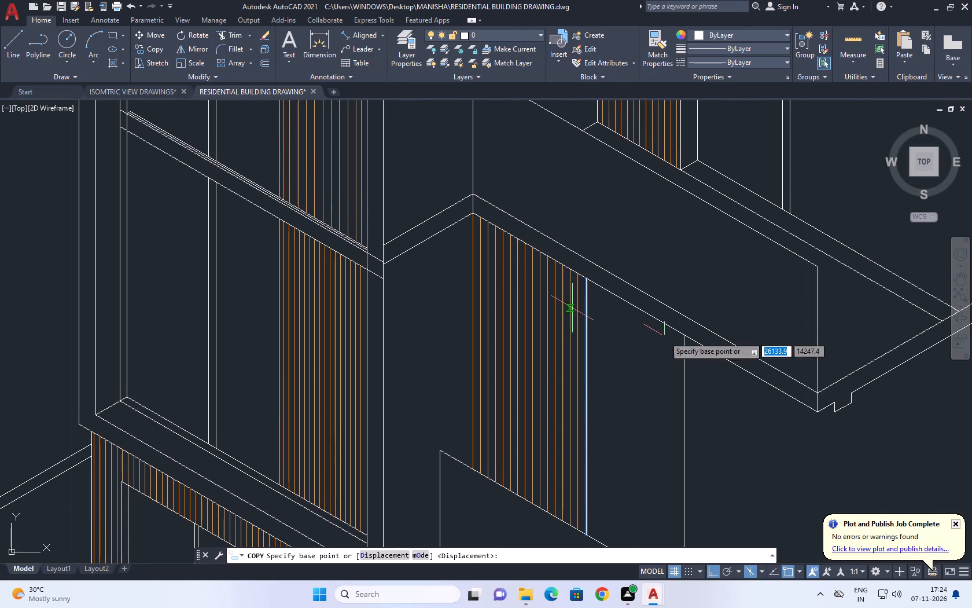
pyautogui.moveTo(684, 336); pyautogui.dragTo(608, 218, button='middle')
pyautogui.click(507, 415)
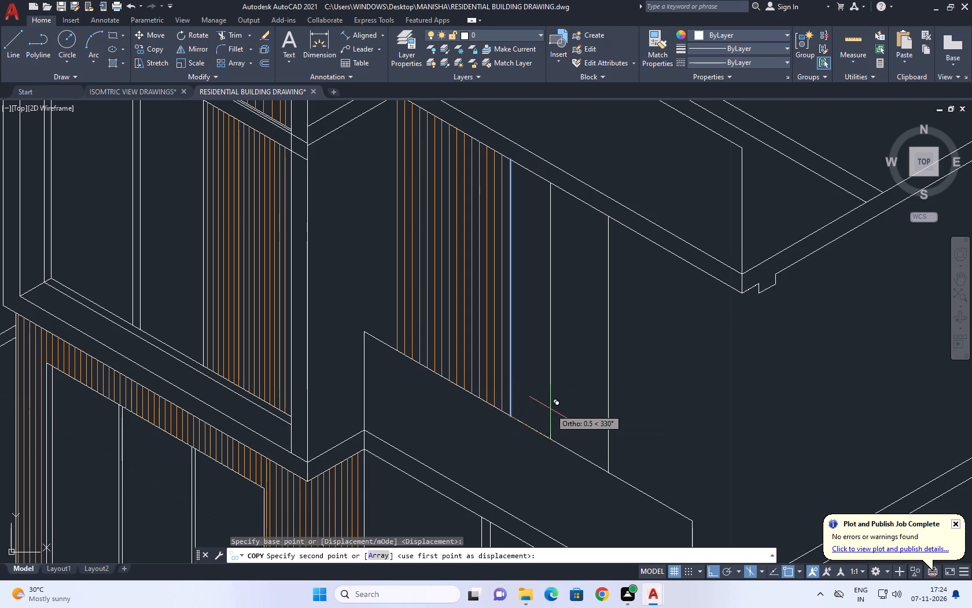
pyautogui.press('F5')
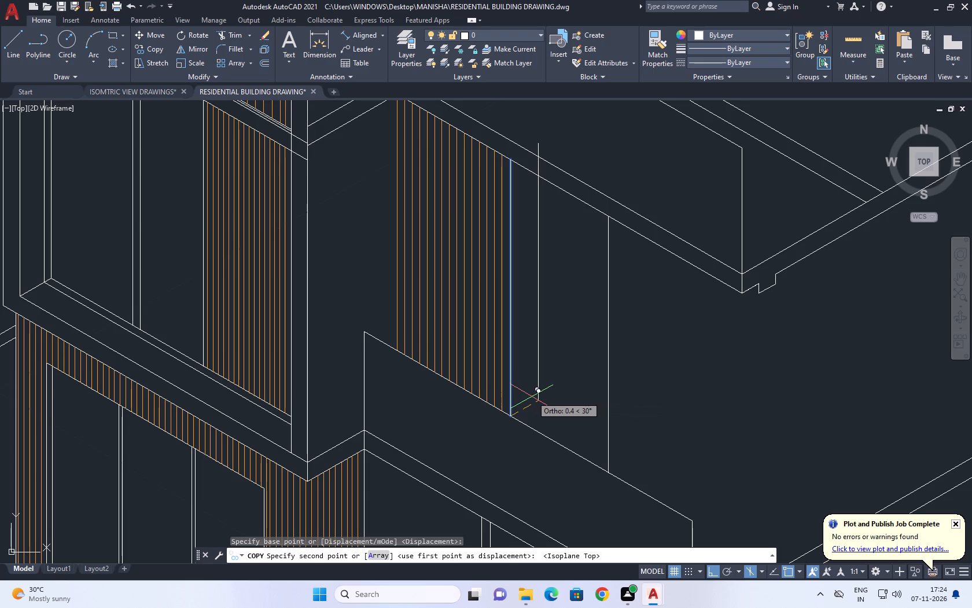
pyautogui.write('0.1')
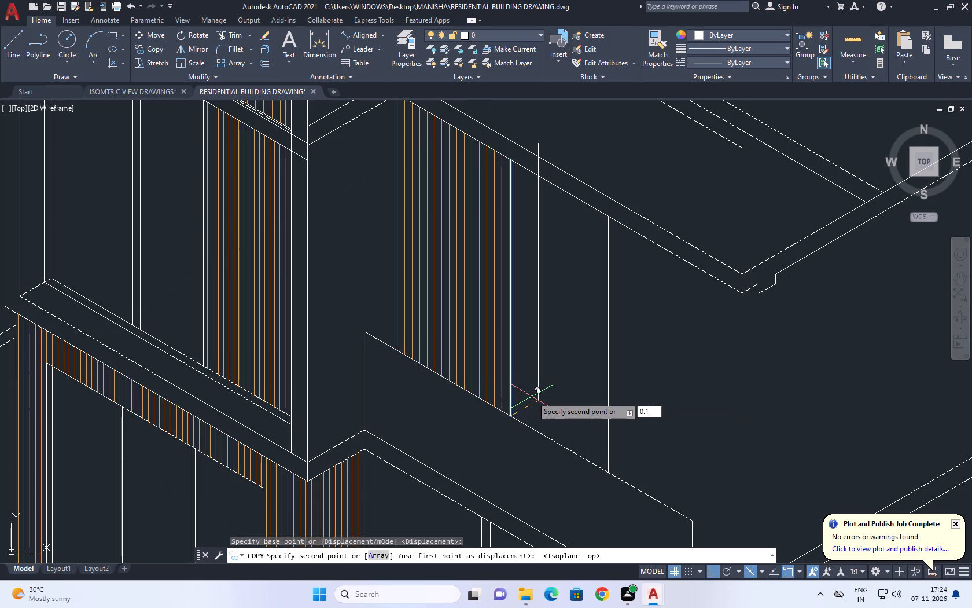
pyautogui.press('Return')
pyautogui.moveTo(576, 351); pyautogui.dragTo(562, 359, button='right')
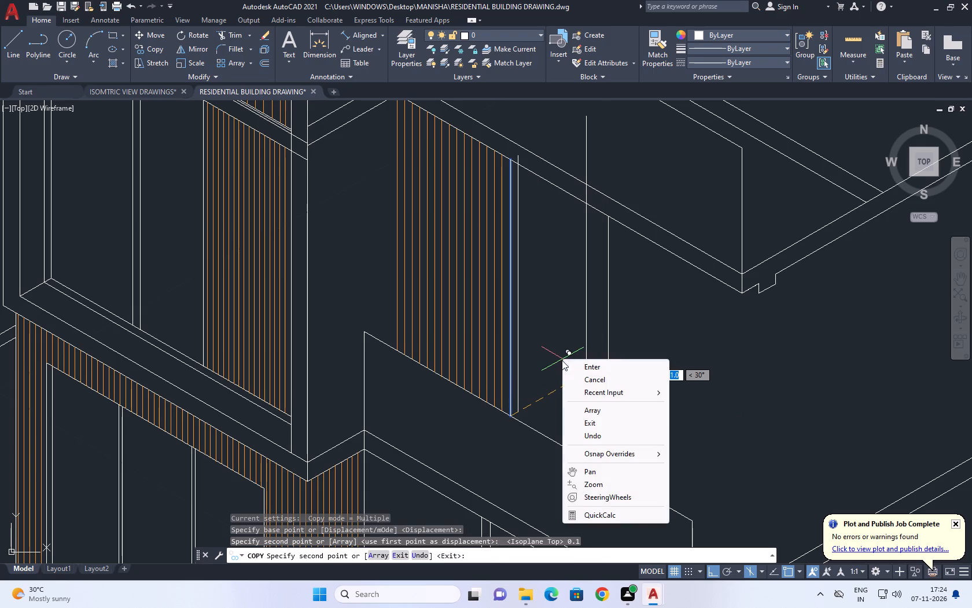
pyautogui.click(583, 383)
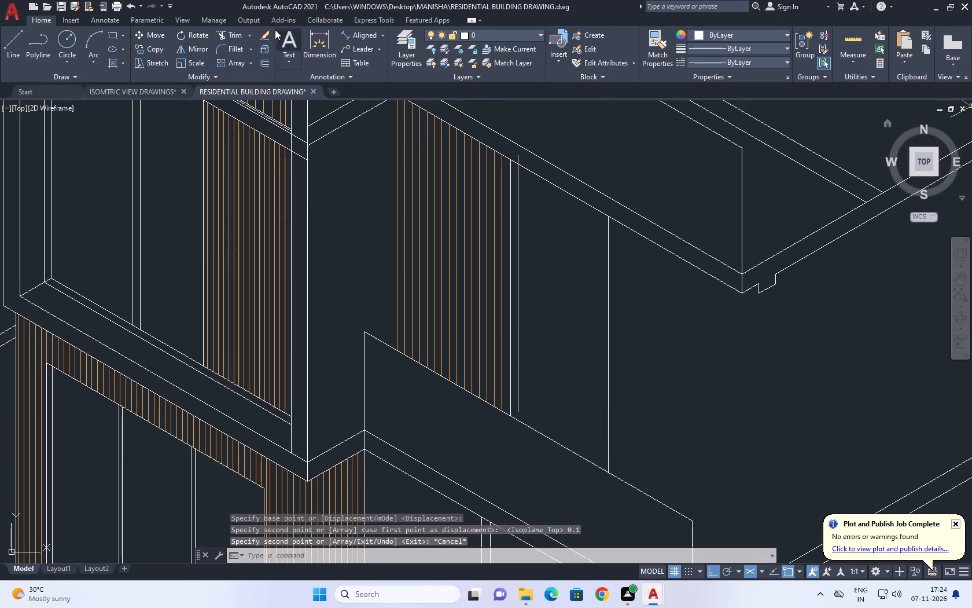
# Trim the part of the copied line beside the cladding that extends above the slab's lower edge.
pyautogui.click(236, 41)
pyautogui.scroll(1, 499, 155)
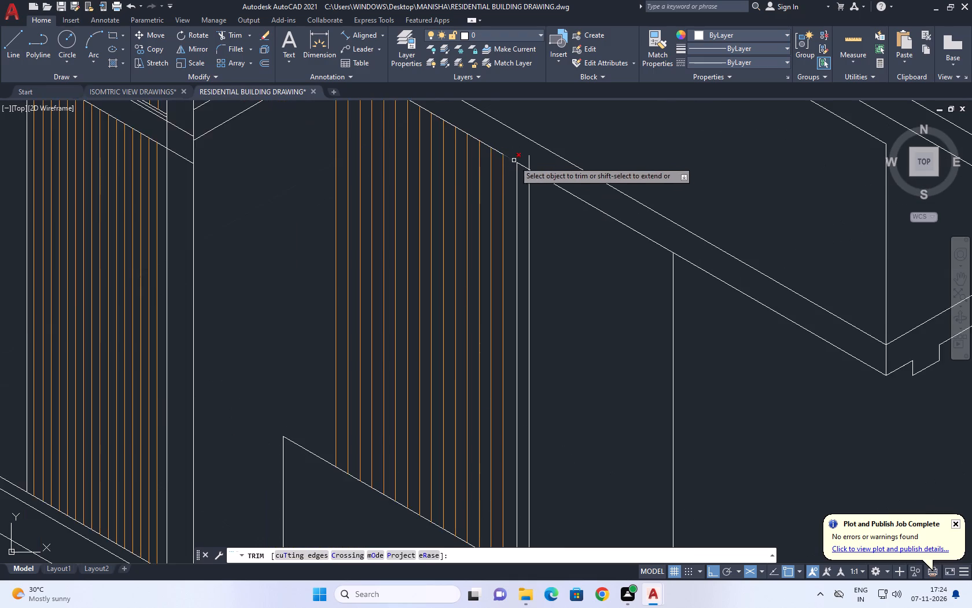
pyautogui.scroll(1, 521, 162)
pyautogui.click(536, 164)
pyautogui.click(526, 161)
pyautogui.rightClick(531, 155)
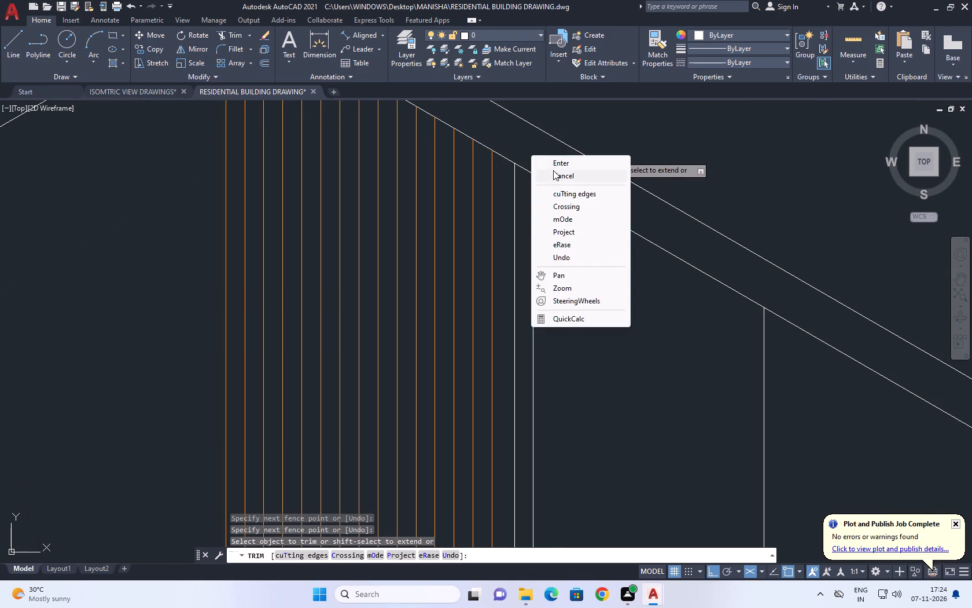
pyautogui.click(553, 170)
# Draw a short 30° line joining the lower ends of the two white vertical lines beside the new cladding.
pyautogui.scroll(-2, 524, 174)
pyautogui.moveTo(550, 305); pyautogui.dragTo(474, 306, button='middle')
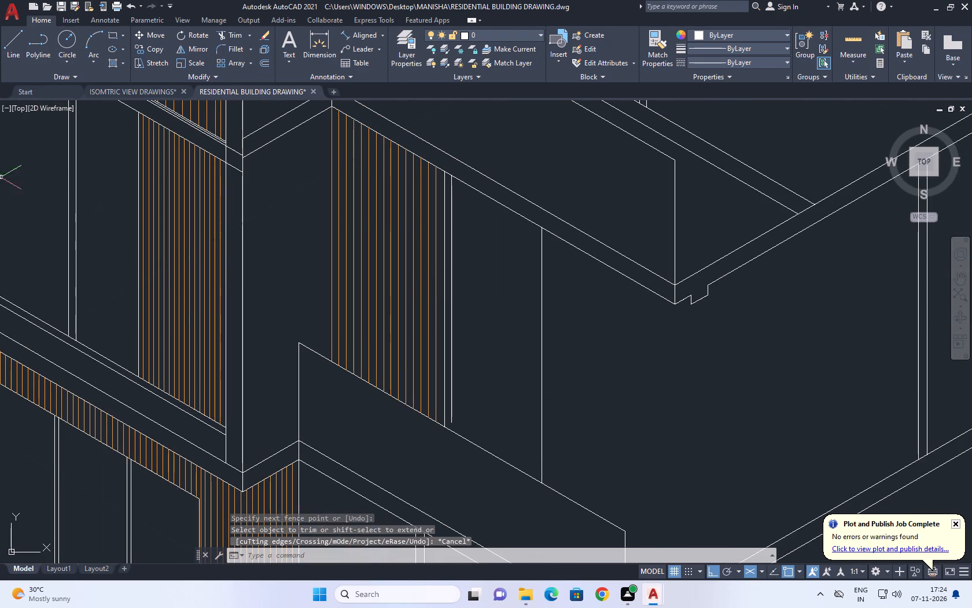
pyautogui.click(11, 54)
pyautogui.scroll(2, 447, 423)
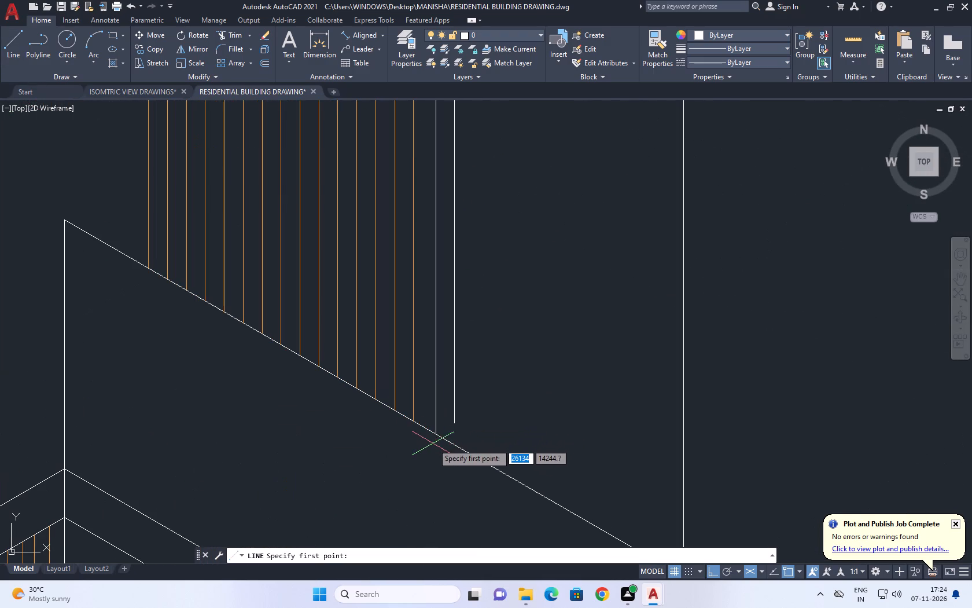
pyautogui.click(436, 438)
pyautogui.click(456, 425)
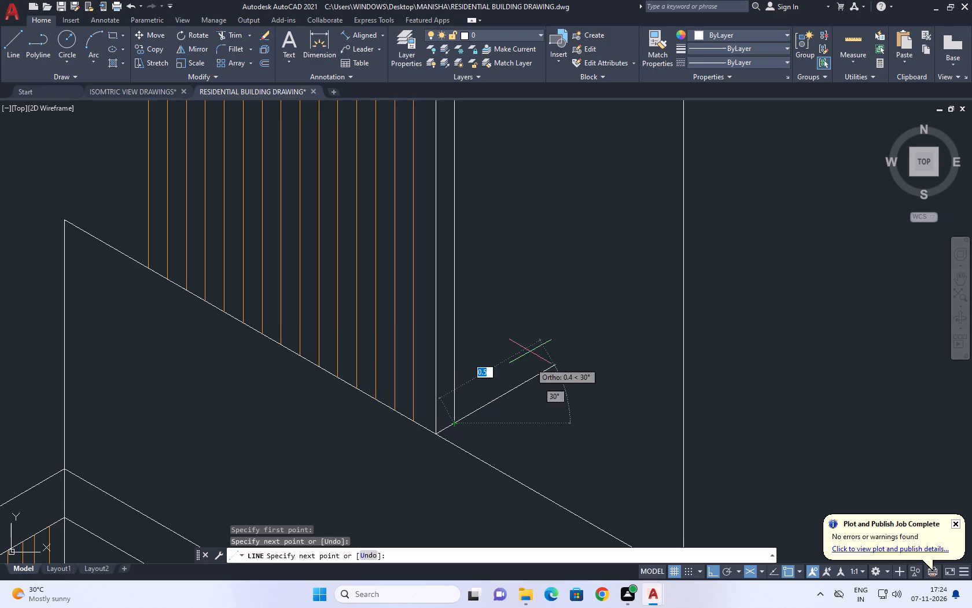
pyautogui.rightClick(528, 329)
pyautogui.click(590, 357)
pyautogui.click(586, 350)
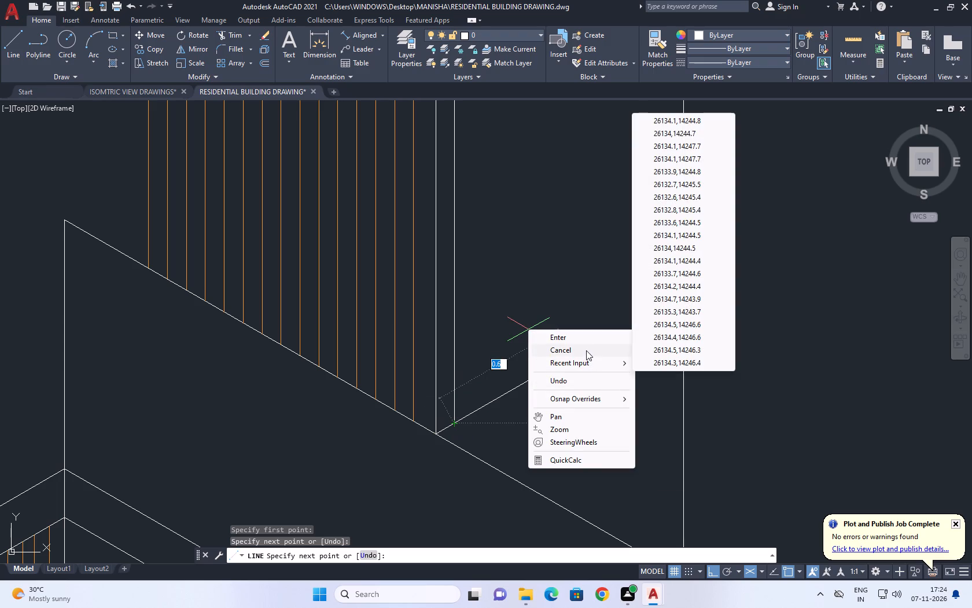
# Copy the far vertical opening line behind the first-floor balcony about 0.1 along the 30° isometric direction.
pyautogui.scroll(-3, 500, 399)
pyautogui.moveTo(507, 331); pyautogui.dragTo(512, 401, button='middle')
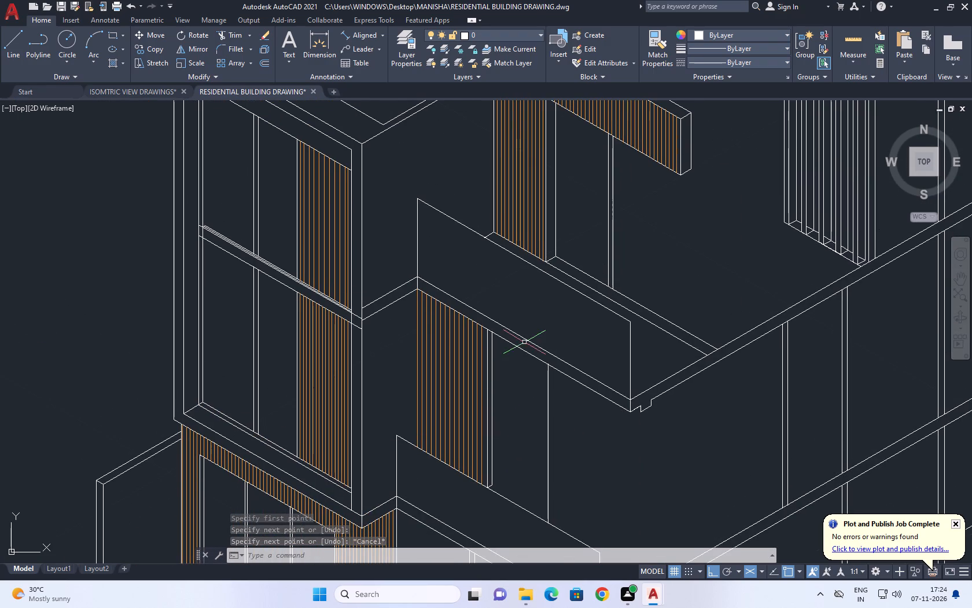
pyautogui.moveTo(595, 408); pyautogui.dragTo(543, 259, button='middle')
pyautogui.click(492, 288)
pyautogui.click(503, 333)
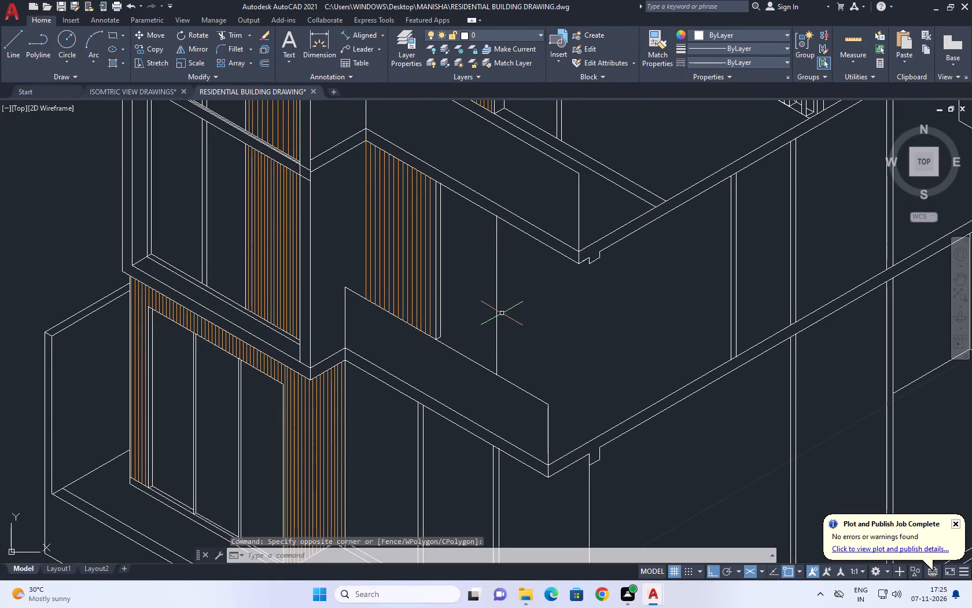
pyautogui.click(501, 312)
pyautogui.click(472, 285)
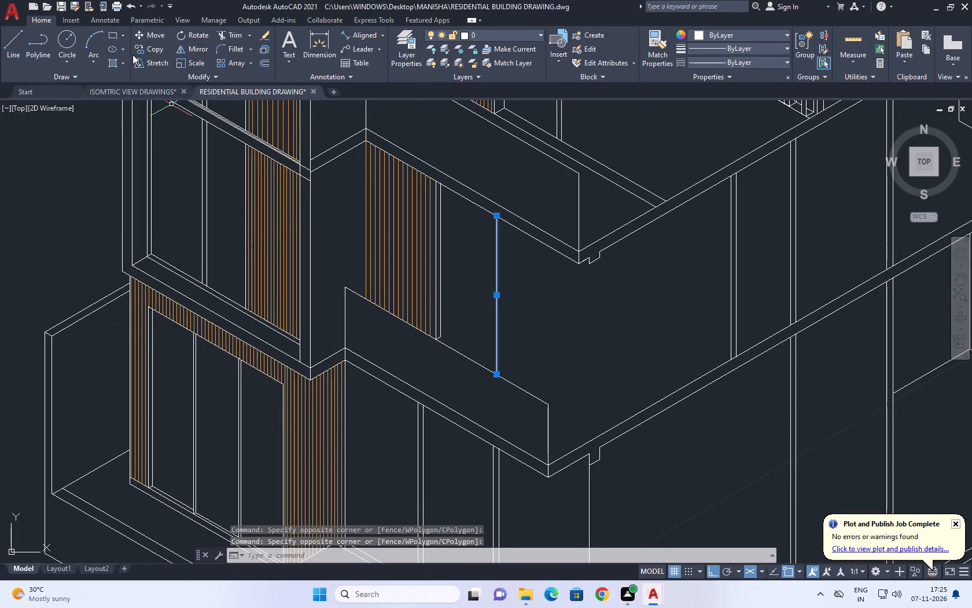
pyautogui.click(146, 51)
pyautogui.scroll(1, 506, 384)
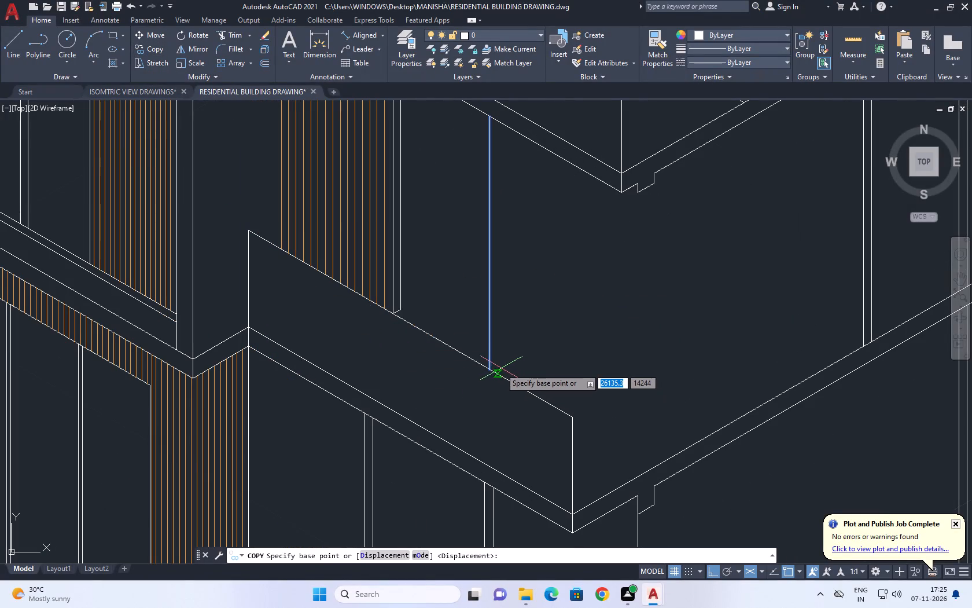
pyautogui.click(494, 368)
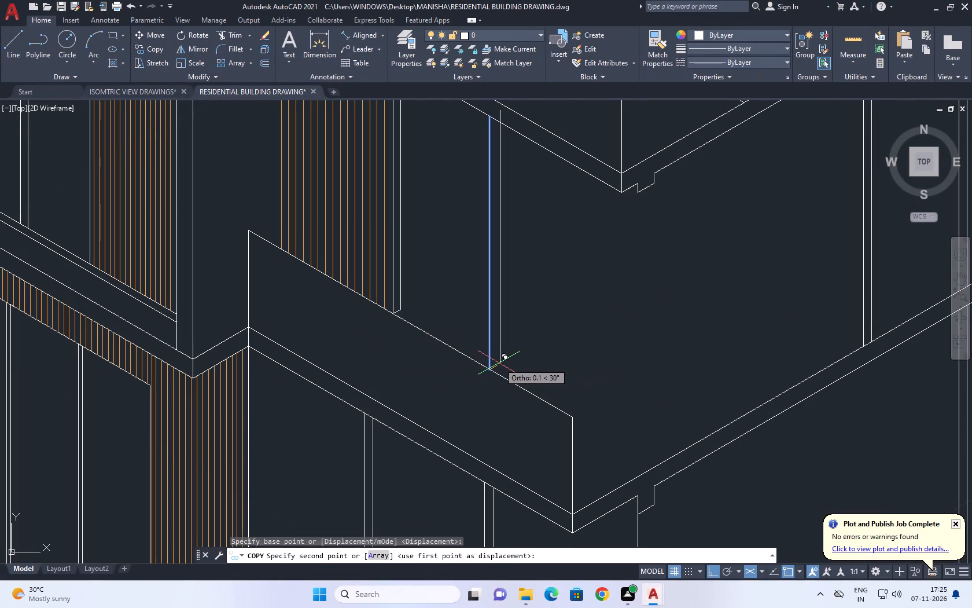
pyautogui.click(498, 365)
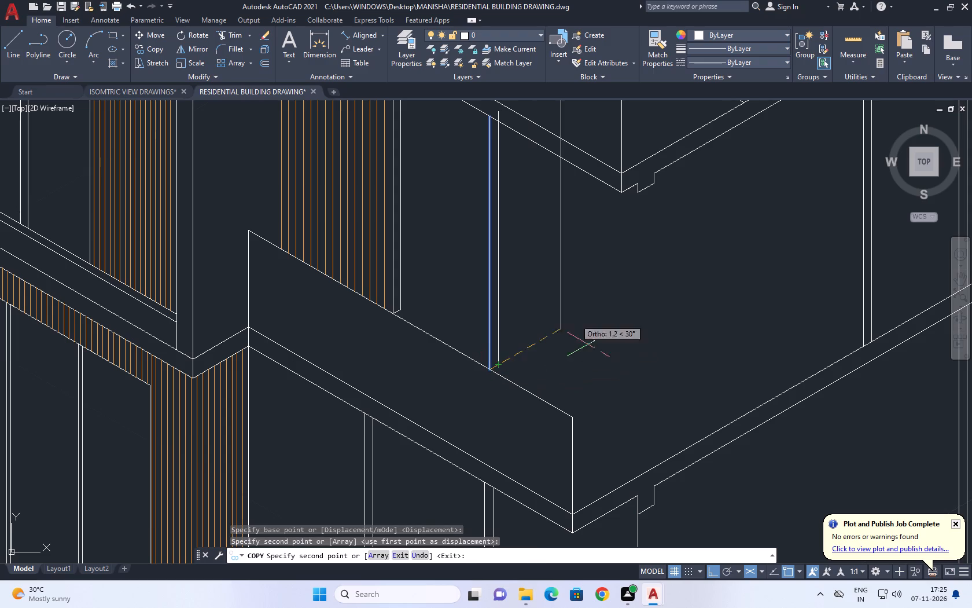
pyautogui.moveTo(550, 299); pyautogui.dragTo(548, 306, button='right')
pyautogui.doubleClick(583, 325)
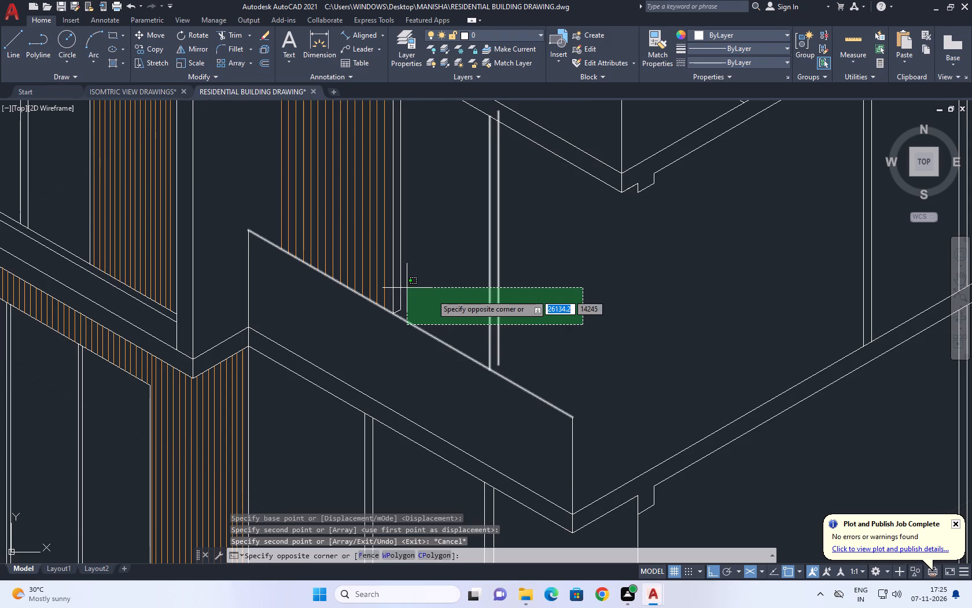
pyautogui.click(565, 305)
pyautogui.click(568, 306)
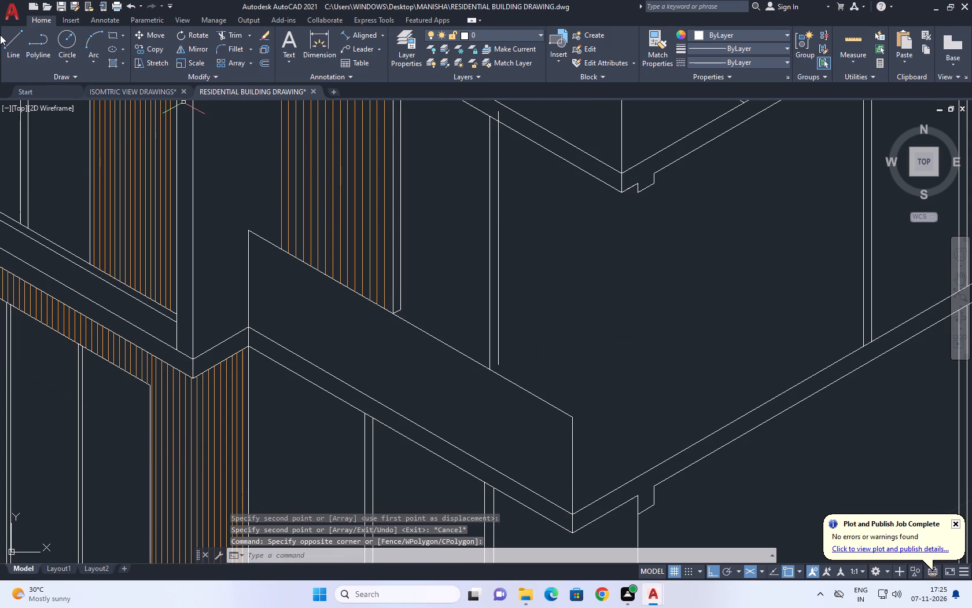
# Draw a short 30° line joining the lower ends of the far opening line and its copy.
pyautogui.click(5, 50)
pyautogui.scroll(2, 486, 371)
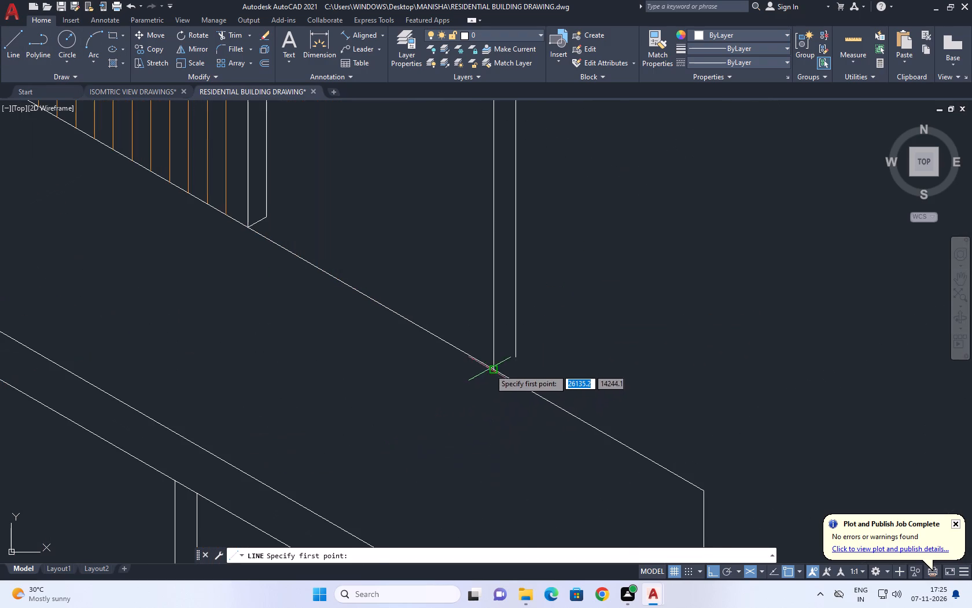
pyautogui.click(492, 368)
pyautogui.click(513, 356)
pyautogui.rightClick(541, 333)
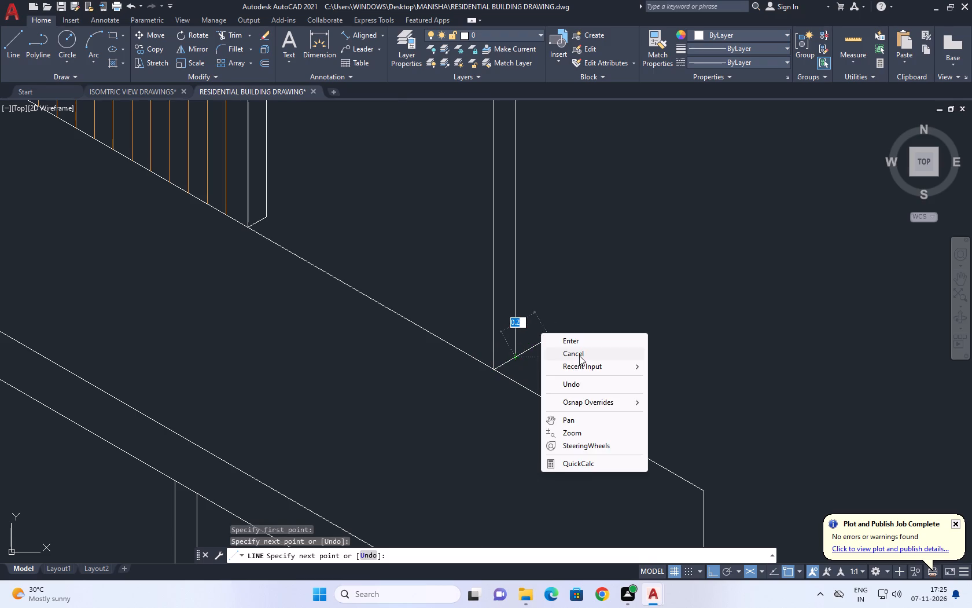
pyautogui.click(580, 355)
# Trim the part of the copied far opening line that extends above the slab's lower edge behind the first-floor balcony.
pyautogui.scroll(-4, 481, 344)
pyautogui.moveTo(474, 243); pyautogui.dragTo(474, 296, button='middle')
pyautogui.scroll(2, 474, 296)
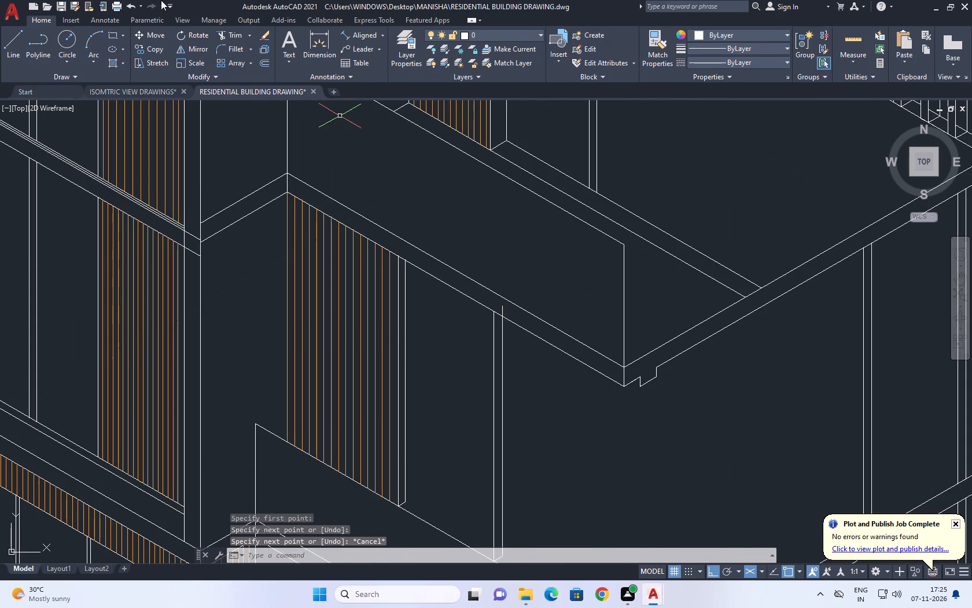
pyautogui.click(230, 35)
pyautogui.scroll(2, 488, 322)
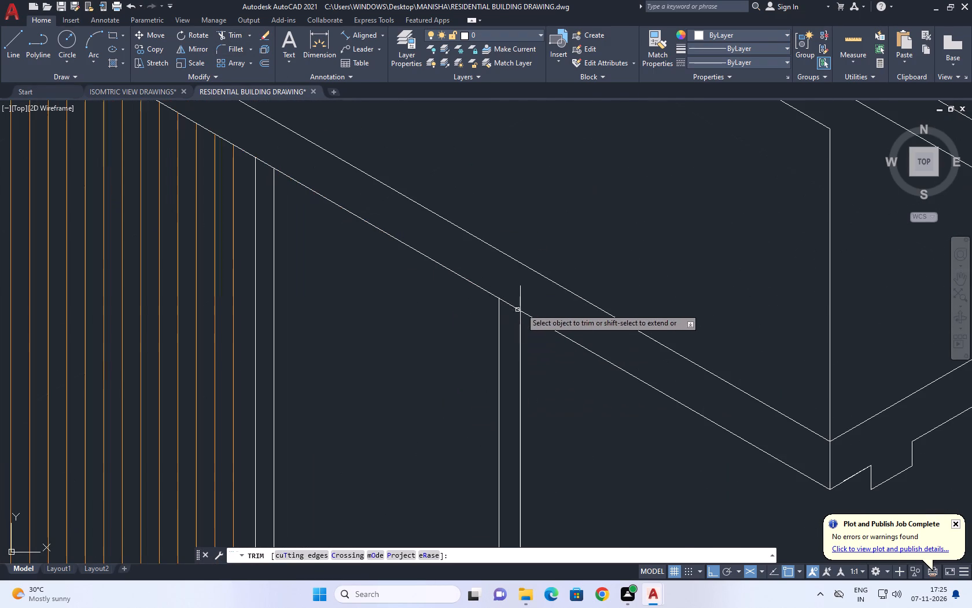
pyautogui.click(531, 298)
pyautogui.click(502, 279)
pyautogui.rightClick(522, 290)
pyautogui.click(547, 307)
pyautogui.scroll(-2, 472, 297)
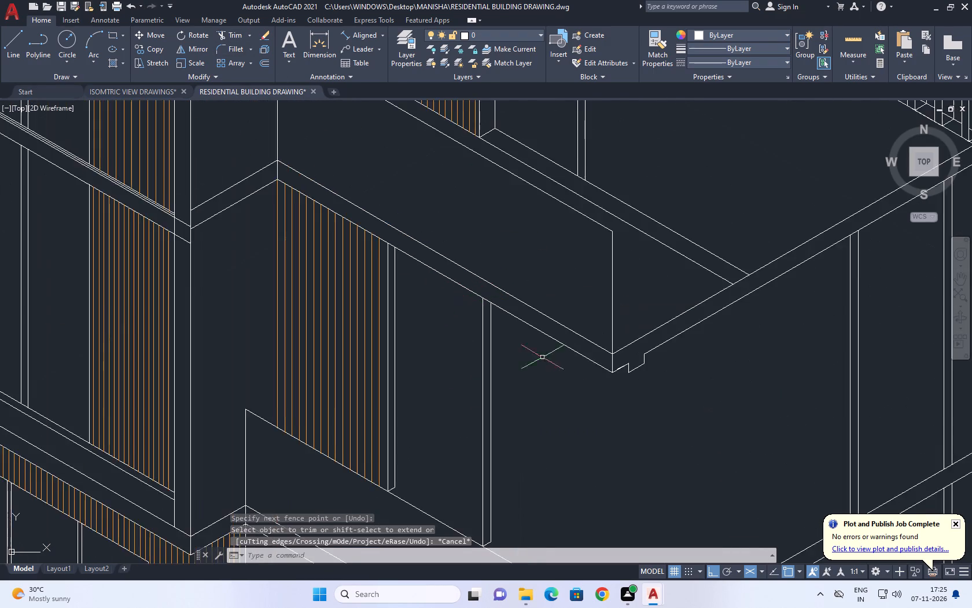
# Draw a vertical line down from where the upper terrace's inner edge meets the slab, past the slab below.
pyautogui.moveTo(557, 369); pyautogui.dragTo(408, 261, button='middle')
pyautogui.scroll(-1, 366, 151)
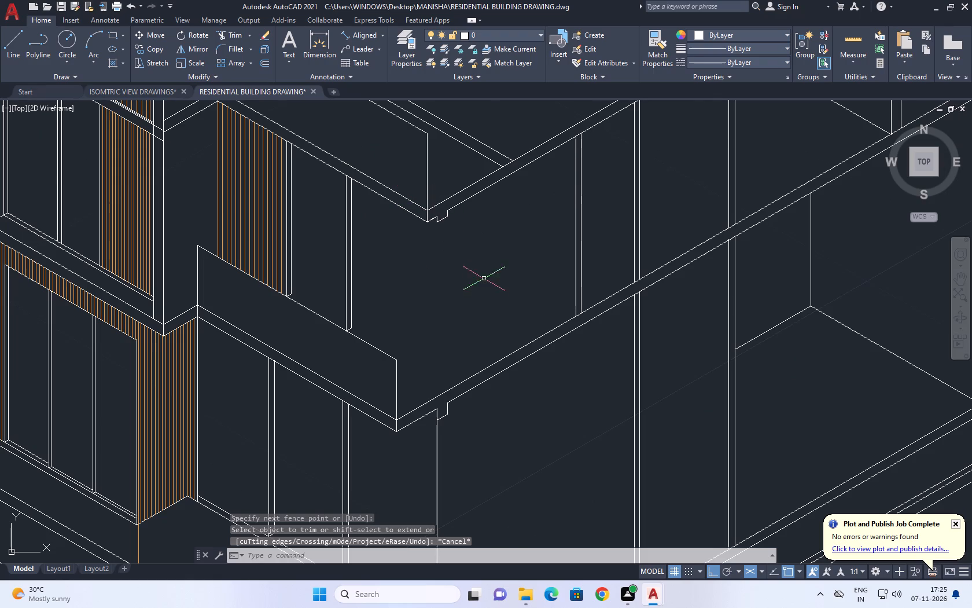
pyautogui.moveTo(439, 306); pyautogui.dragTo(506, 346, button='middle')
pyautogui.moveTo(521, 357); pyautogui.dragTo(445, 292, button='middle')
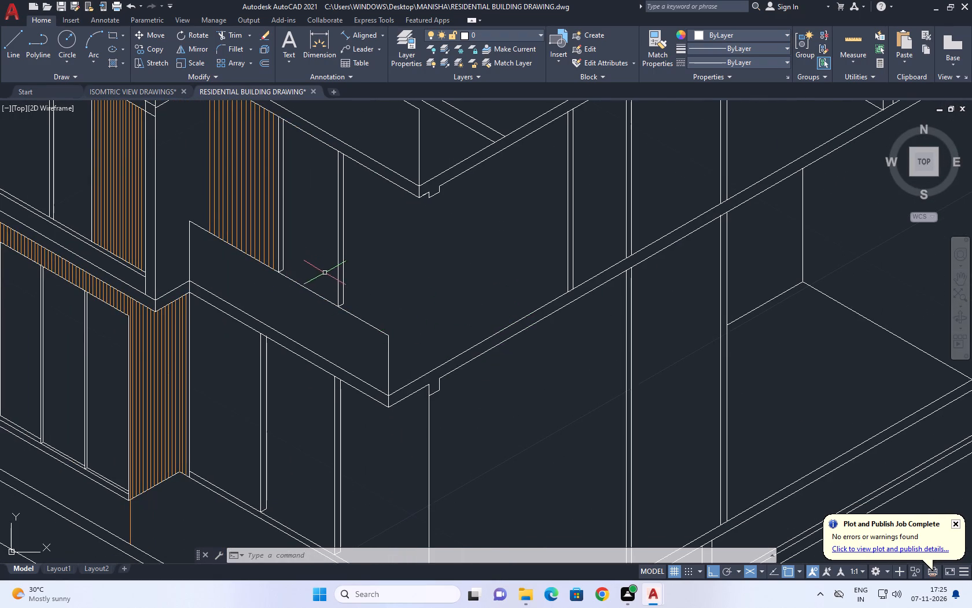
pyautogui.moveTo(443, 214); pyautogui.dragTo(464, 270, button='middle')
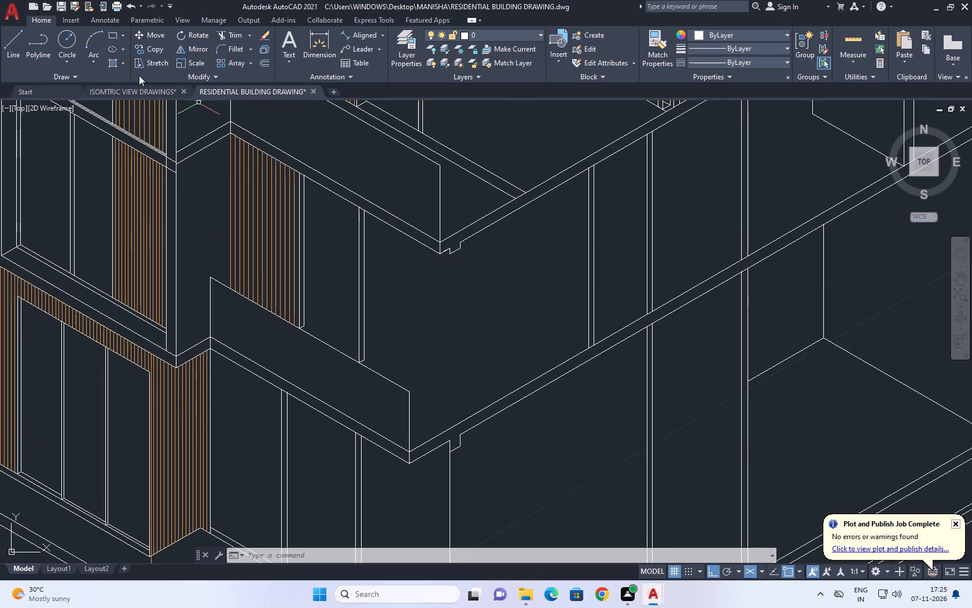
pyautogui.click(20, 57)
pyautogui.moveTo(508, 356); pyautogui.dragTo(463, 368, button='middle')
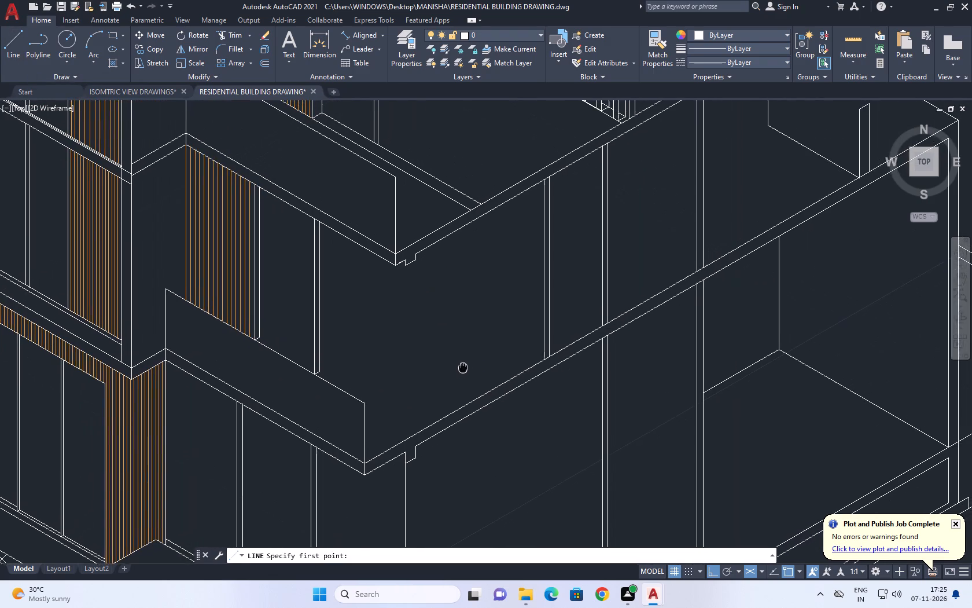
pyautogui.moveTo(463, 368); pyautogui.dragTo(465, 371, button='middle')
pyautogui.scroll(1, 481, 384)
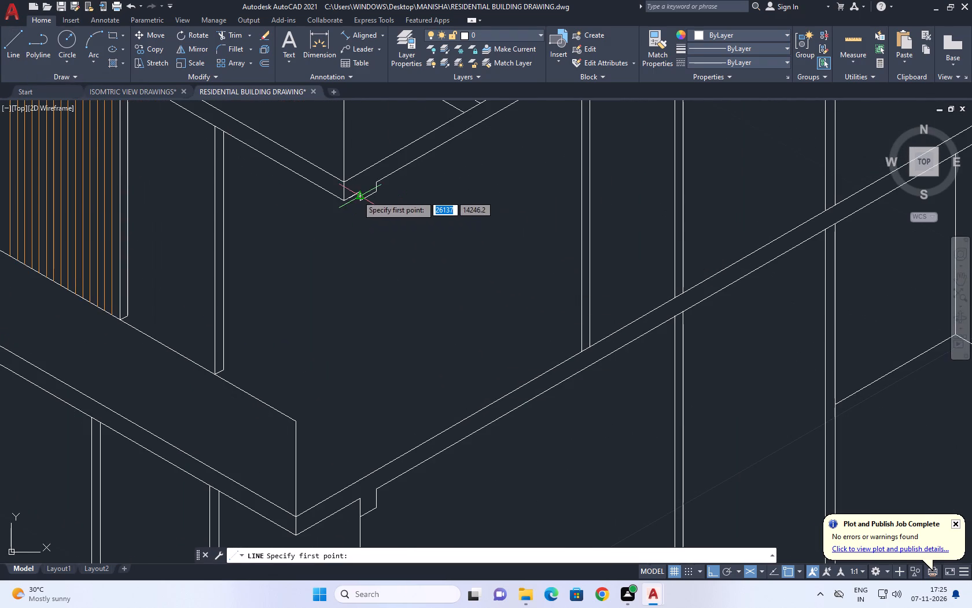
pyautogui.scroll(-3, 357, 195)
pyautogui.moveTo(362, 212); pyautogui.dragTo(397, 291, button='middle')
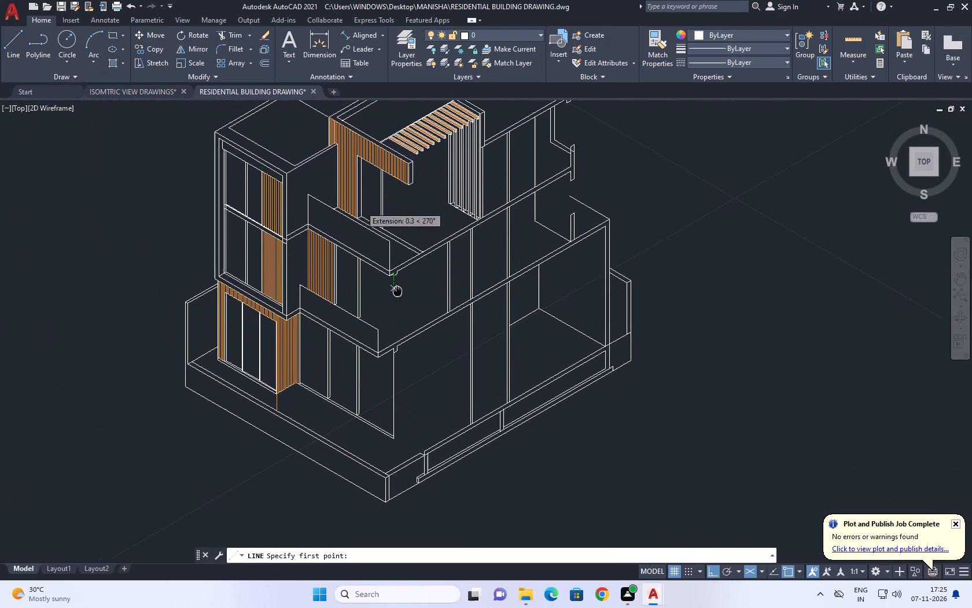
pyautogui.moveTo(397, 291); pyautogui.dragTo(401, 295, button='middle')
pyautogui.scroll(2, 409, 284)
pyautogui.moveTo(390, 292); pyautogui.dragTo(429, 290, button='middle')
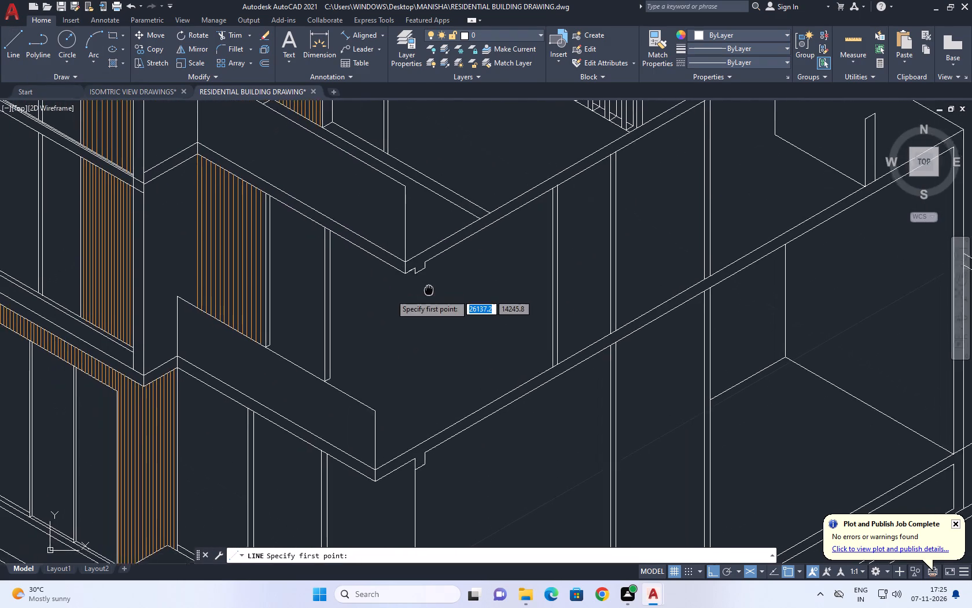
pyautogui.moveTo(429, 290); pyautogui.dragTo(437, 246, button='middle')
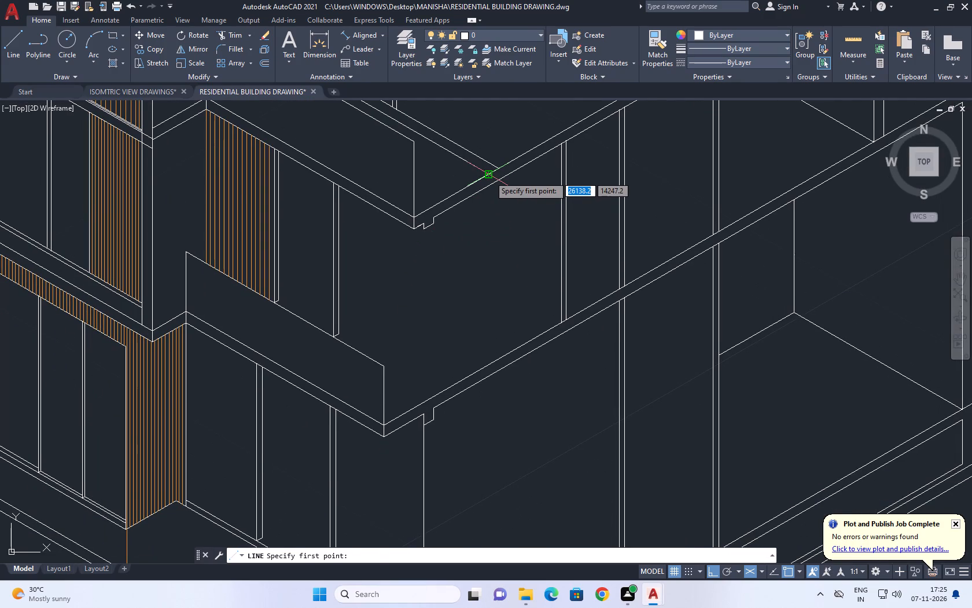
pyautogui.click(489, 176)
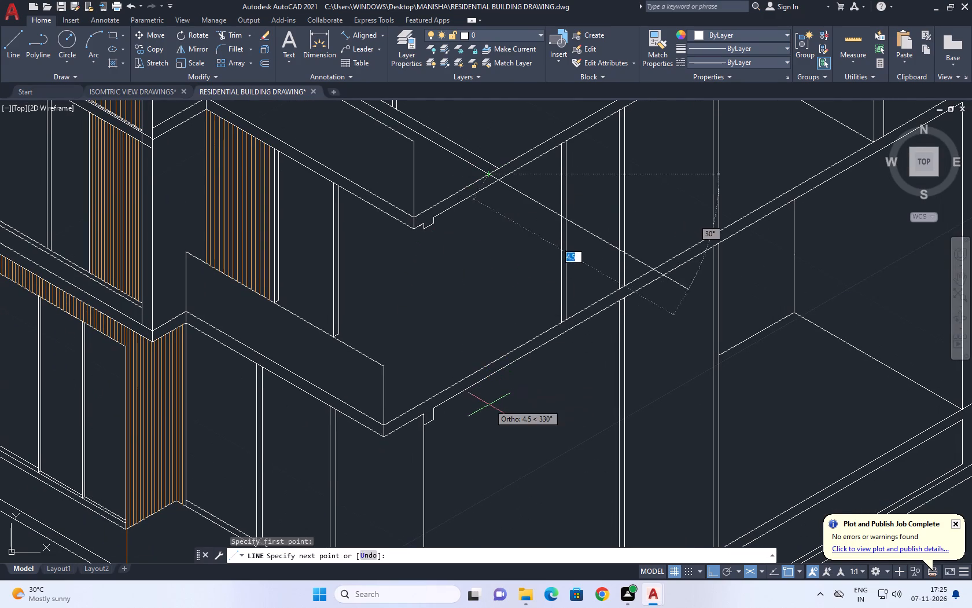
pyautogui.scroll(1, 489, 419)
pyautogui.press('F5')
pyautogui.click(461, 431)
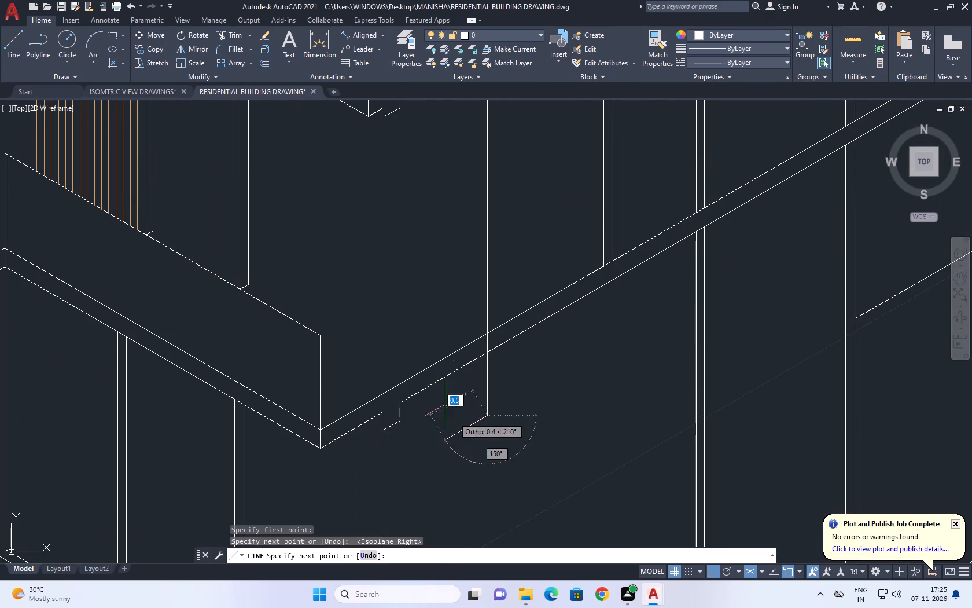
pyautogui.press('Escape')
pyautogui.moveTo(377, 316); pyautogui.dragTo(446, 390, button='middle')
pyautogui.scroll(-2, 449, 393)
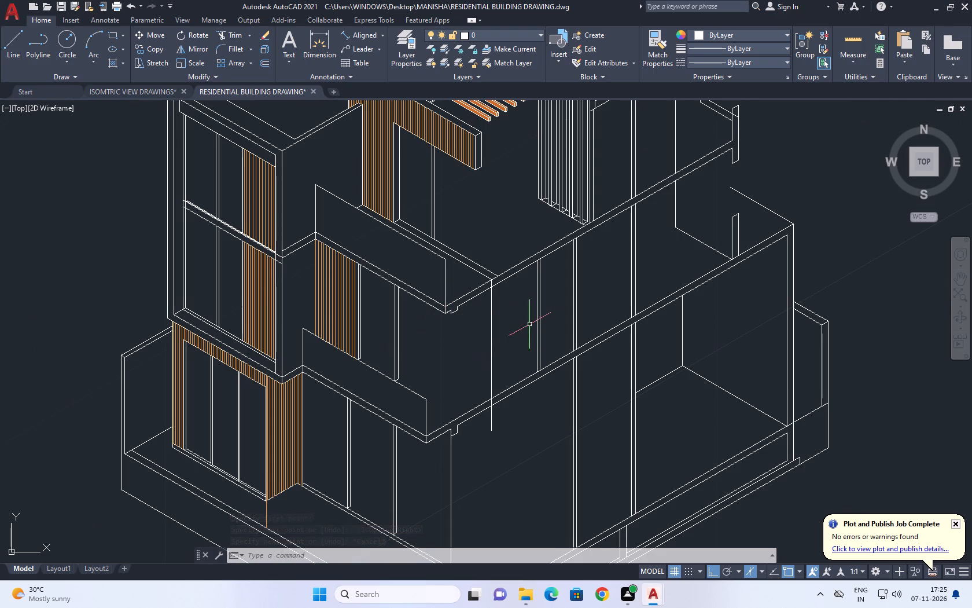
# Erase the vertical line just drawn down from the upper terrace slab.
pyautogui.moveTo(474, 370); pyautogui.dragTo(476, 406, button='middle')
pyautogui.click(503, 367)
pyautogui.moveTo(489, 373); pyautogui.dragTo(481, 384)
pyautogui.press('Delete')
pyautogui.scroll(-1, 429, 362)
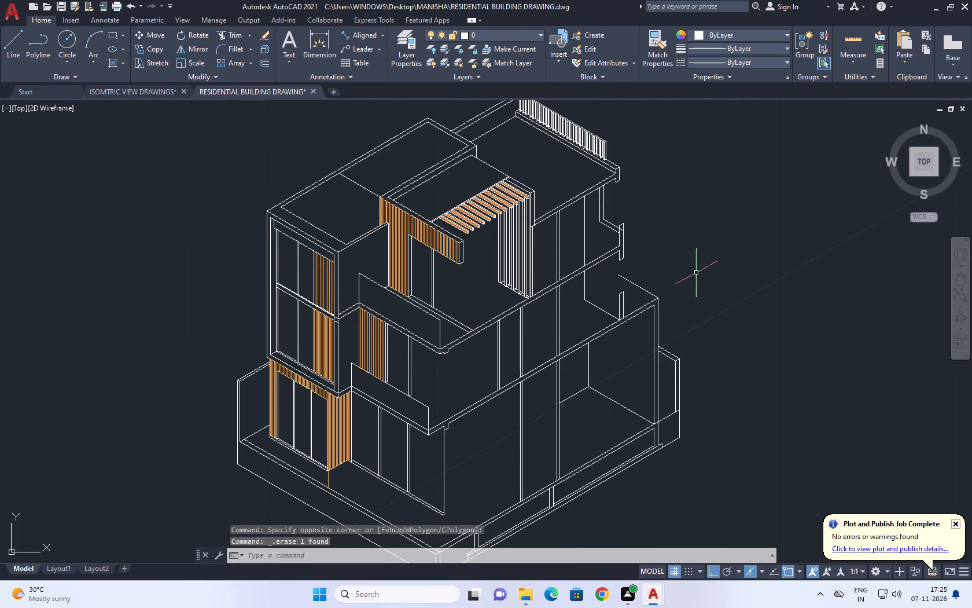
# Erase the diagonal line crossing the large flat roof to the corner of the orange-clad block.
pyautogui.moveTo(697, 273); pyautogui.dragTo(586, 366, button='middle')
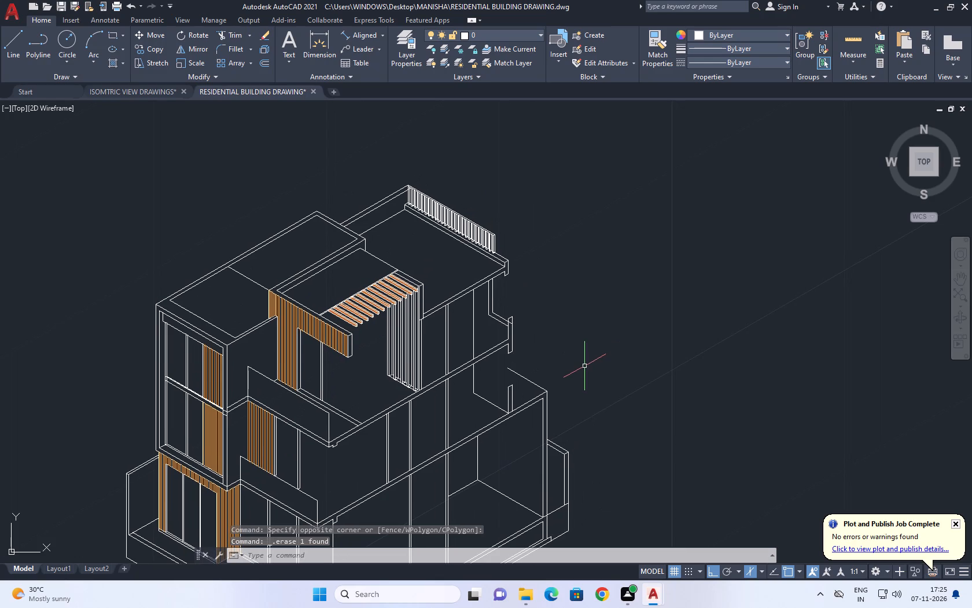
pyautogui.scroll(2, 288, 289)
pyautogui.moveTo(304, 287); pyautogui.dragTo(331, 325, button='middle')
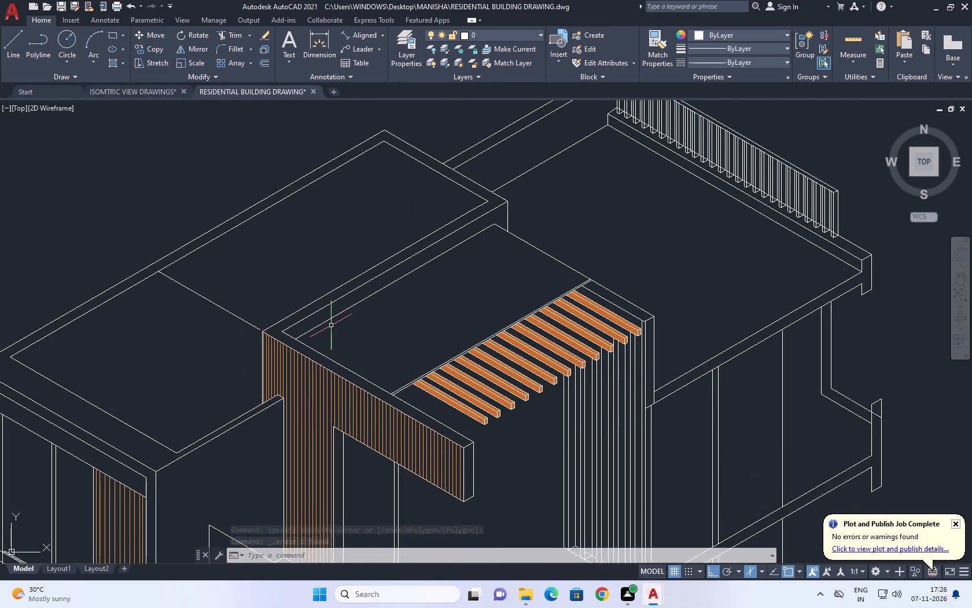
pyautogui.scroll(1, 333, 327)
pyautogui.moveTo(165, 197); pyautogui.dragTo(362, 314, button='middle')
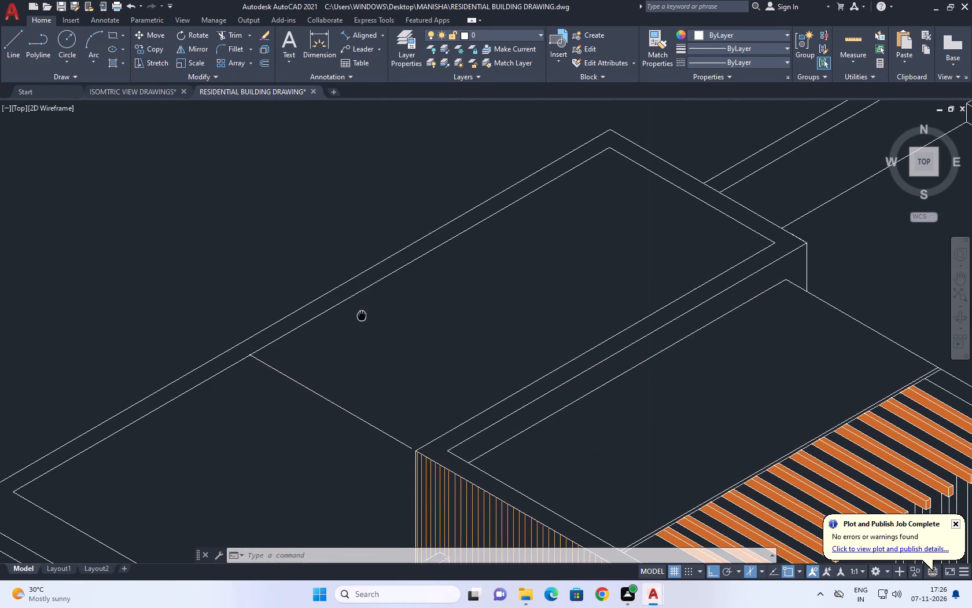
pyautogui.click(313, 368)
pyautogui.moveTo(295, 387); pyautogui.dragTo(291, 401)
pyautogui.rightClick(359, 335)
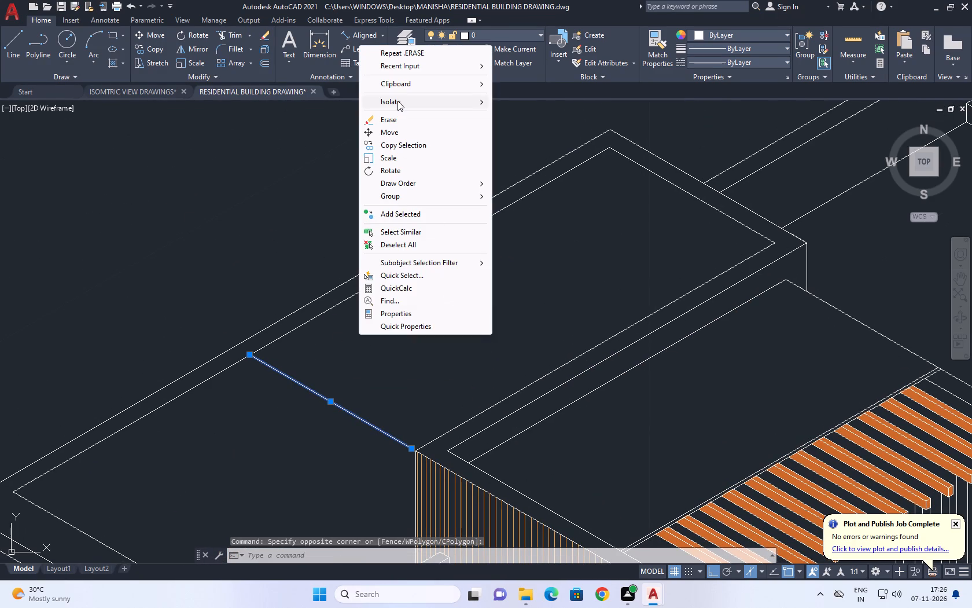
pyautogui.click(397, 122)
# Copy the large roof's long inner parapet edge 0.2 straight down.
pyautogui.moveTo(413, 288); pyautogui.dragTo(407, 280)
pyautogui.click(399, 266)
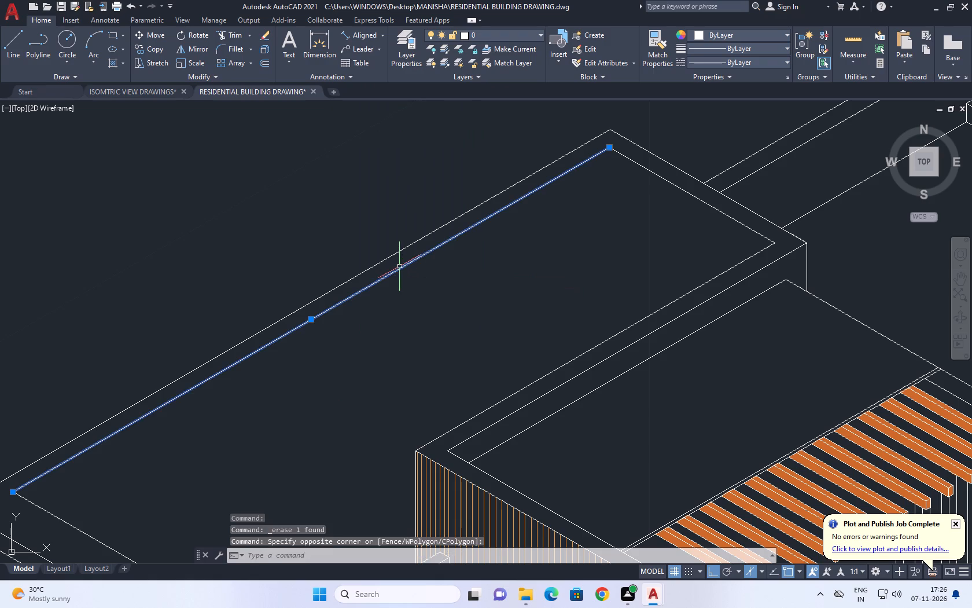
pyautogui.click(153, 50)
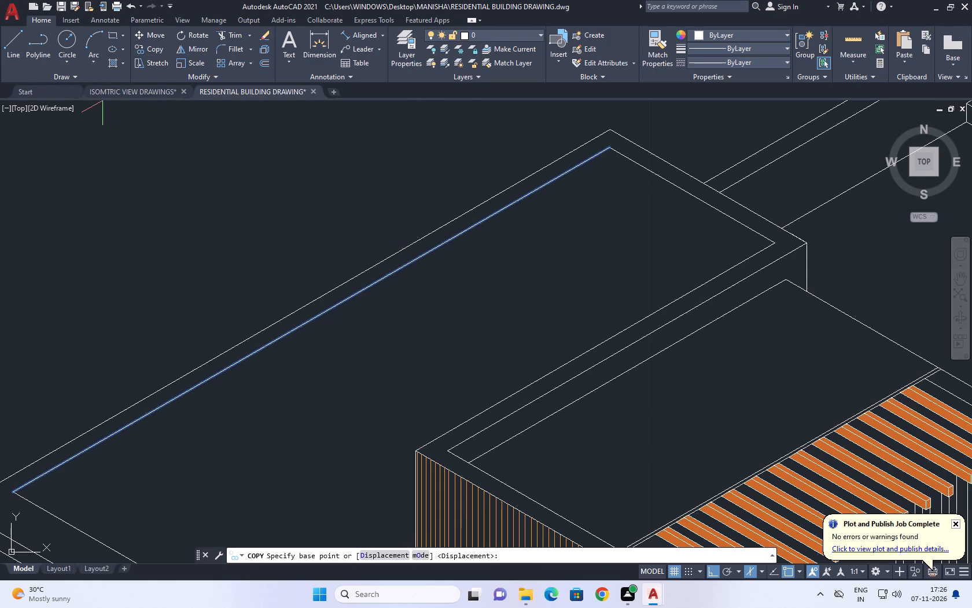
pyautogui.scroll(1, 601, 137)
pyautogui.click(610, 155)
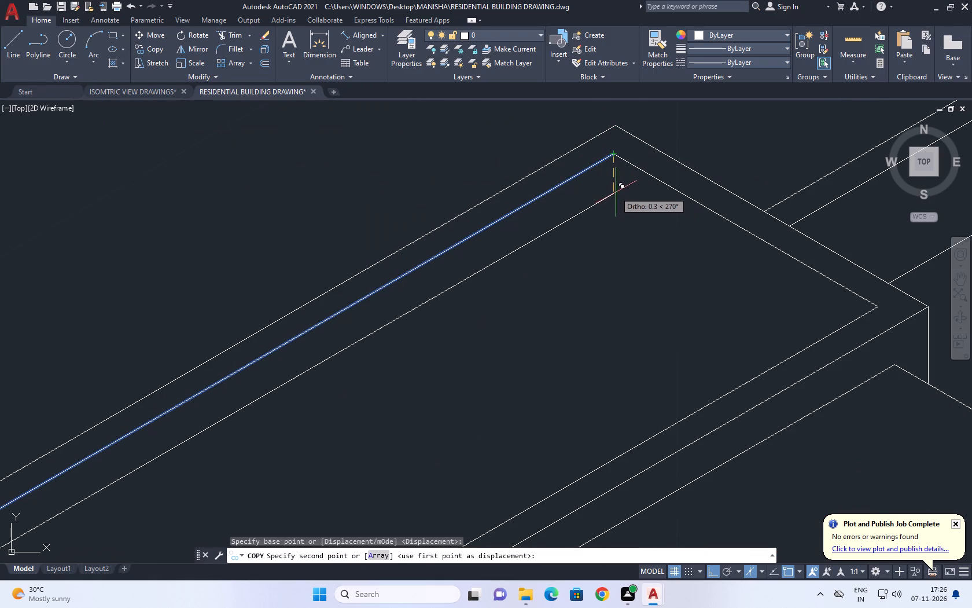
pyautogui.scroll(1, 614, 189)
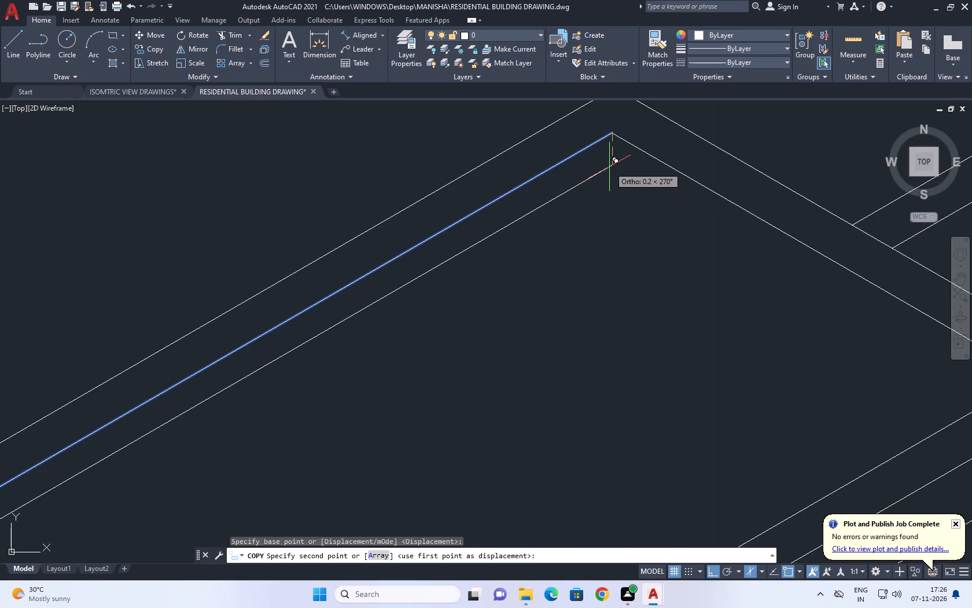
pyautogui.write('0.2')
pyautogui.press('Return')
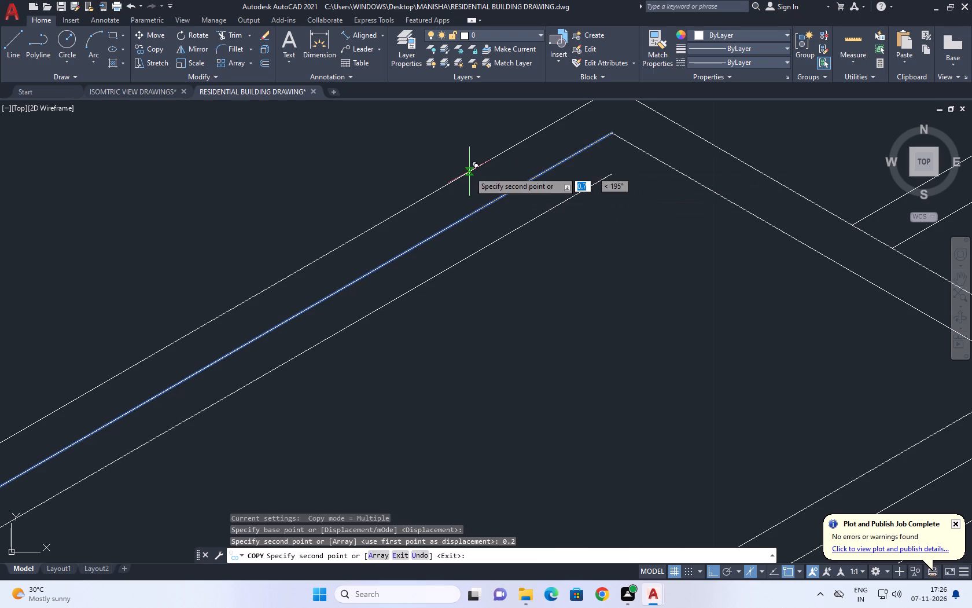
pyautogui.press('space')
# Copy the large roof's short rear inner parapet edge down so it starts at the end of the copied long edge.
pyautogui.scroll(-2, 563, 193)
pyautogui.click(613, 183)
pyautogui.click(606, 199)
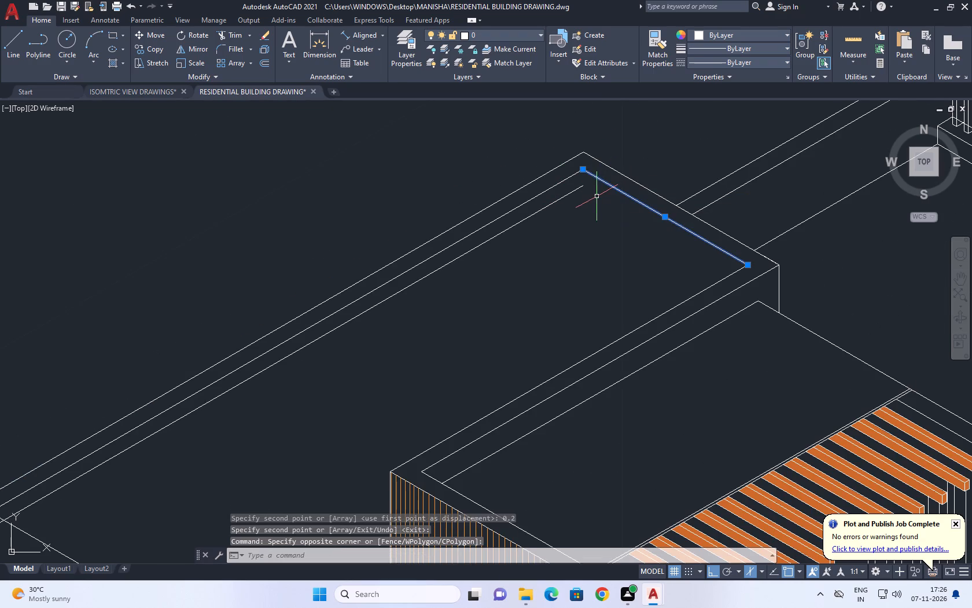
pyautogui.write('CO')
pyautogui.press('space')
pyautogui.scroll(2, 579, 174)
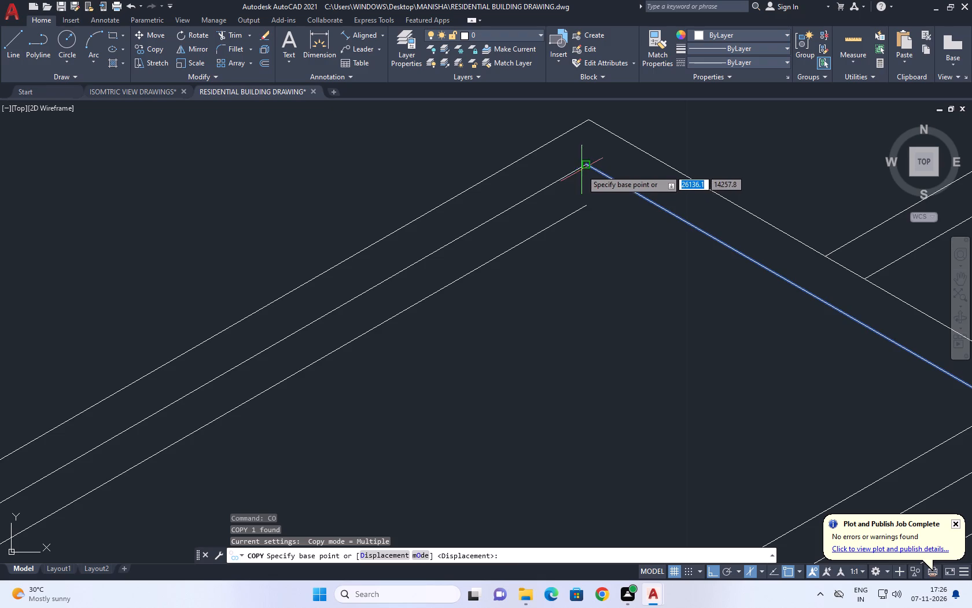
pyautogui.click(586, 165)
pyautogui.moveTo(586, 205); pyautogui.dragTo(575, 186)
pyautogui.press('space')
pyautogui.scroll(-3, 510, 161)
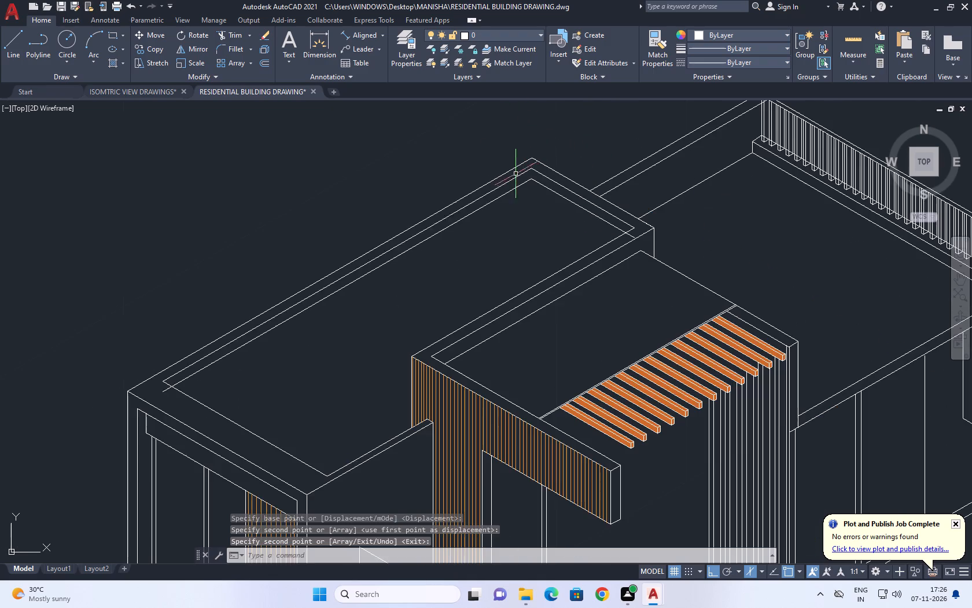
# Trim the ends of both copied parapet lines where they project past the roof's other inner edges.
pyautogui.moveTo(488, 257); pyautogui.dragTo(525, 193, button='middle')
pyautogui.scroll(1, 478, 280)
pyautogui.moveTo(107, 309); pyautogui.dragTo(241, 287, button='middle')
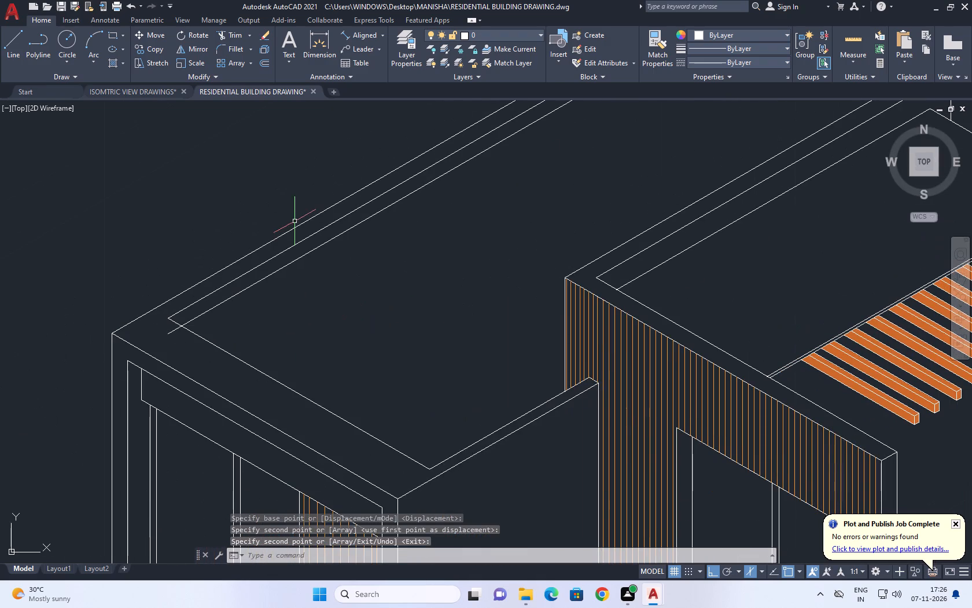
pyautogui.write('TR')
pyautogui.press('space')
pyautogui.click(174, 334)
pyautogui.click(168, 331)
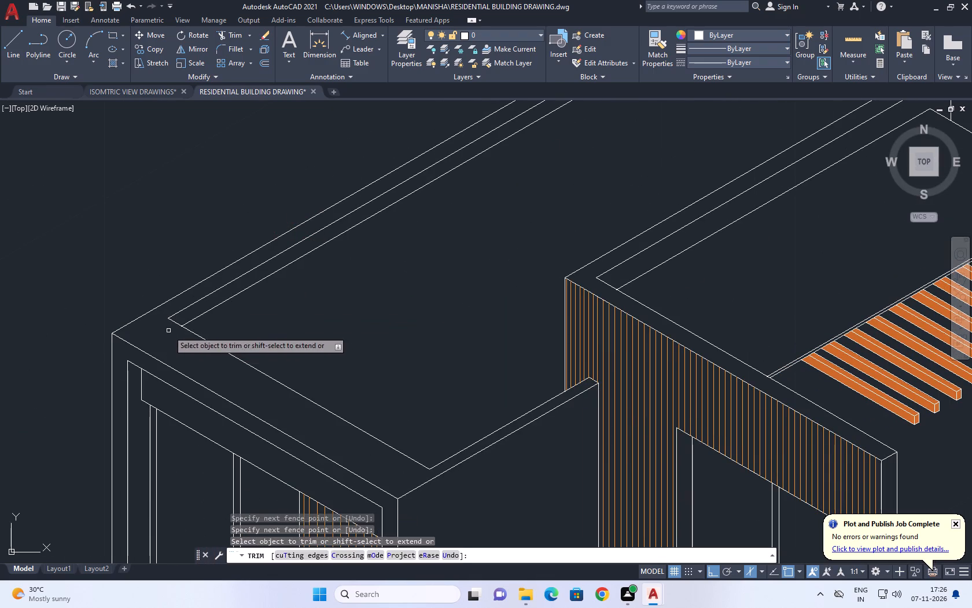
pyautogui.scroll(-3, 376, 294)
pyautogui.scroll(2, 458, 218)
pyautogui.scroll(2, 576, 278)
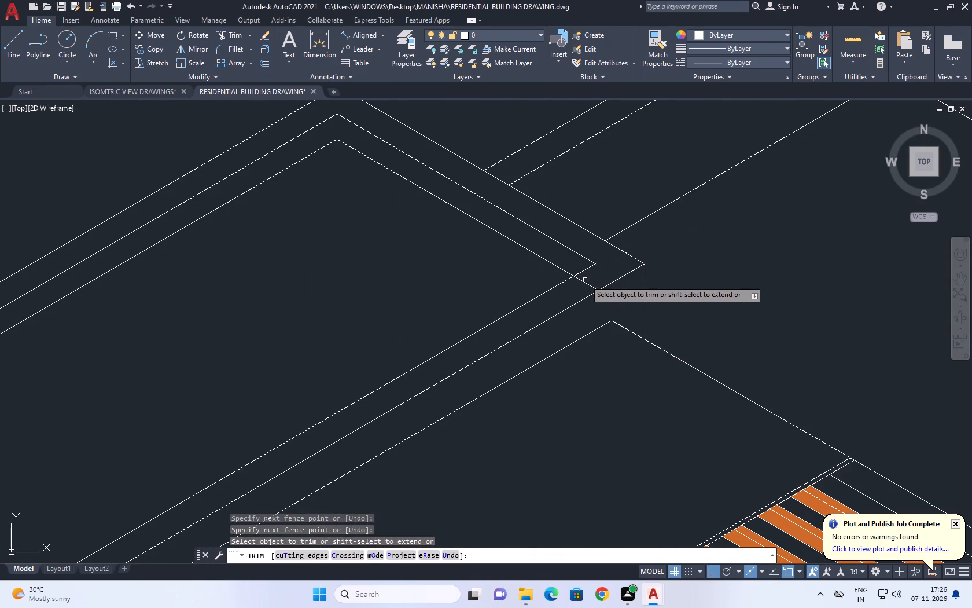
pyautogui.click(586, 280)
pyautogui.click(577, 296)
pyautogui.press('space')
# Draw a short vertical line joining the upper and lower inner corners at the large roof parapet's rear corner.
pyautogui.moveTo(379, 217); pyautogui.dragTo(422, 279, button='middle')
pyautogui.write('L')
pyautogui.press('space')
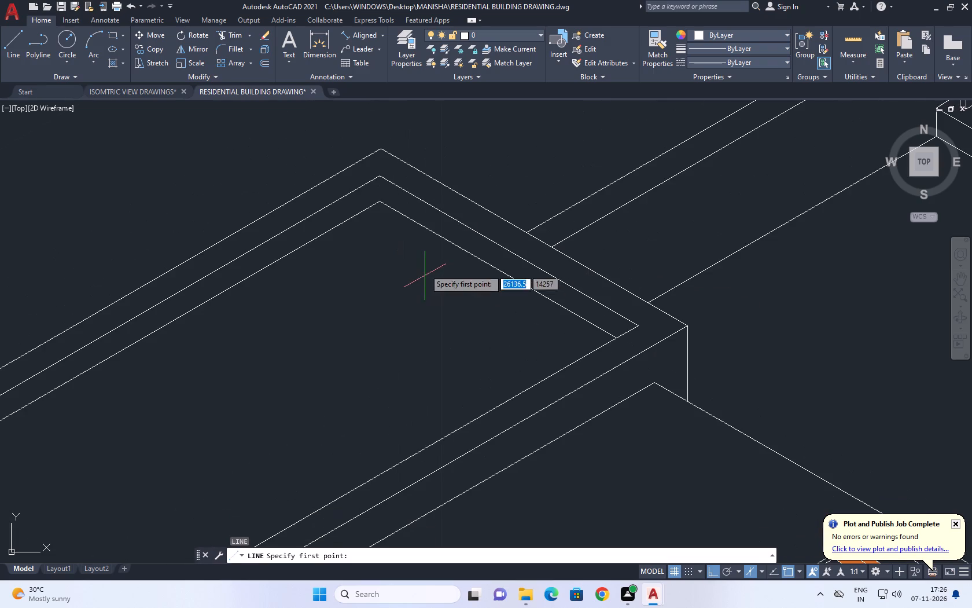
pyautogui.moveTo(399, 221); pyautogui.dragTo(415, 281, button='middle')
pyautogui.click(395, 237)
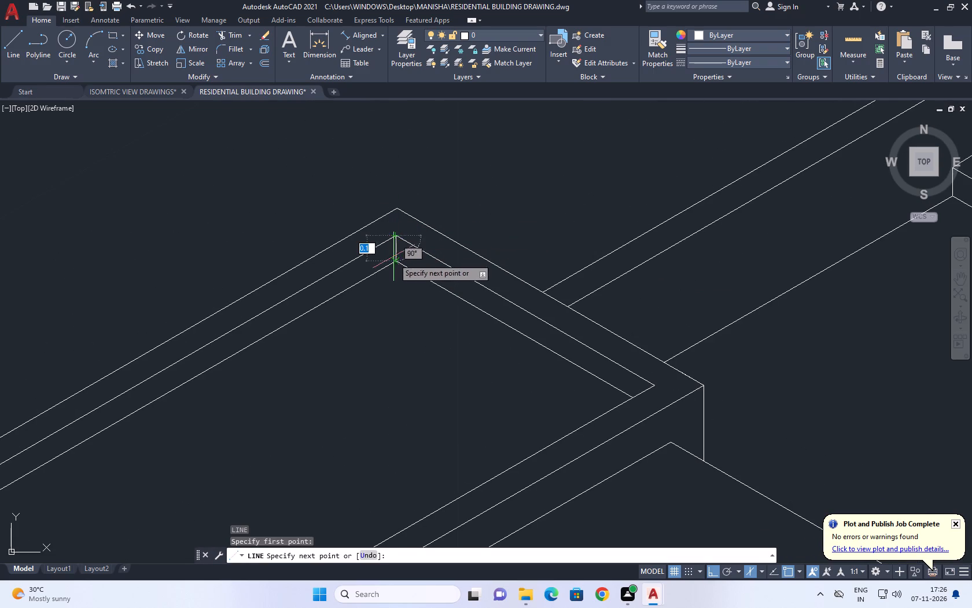
pyautogui.click(393, 262)
pyautogui.press('space')
pyautogui.scroll(-3, 424, 241)
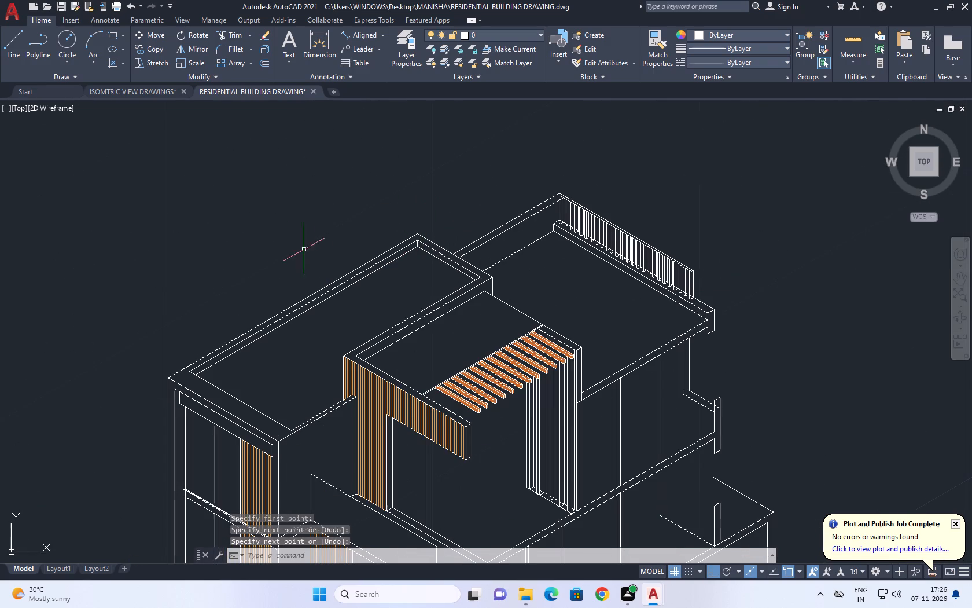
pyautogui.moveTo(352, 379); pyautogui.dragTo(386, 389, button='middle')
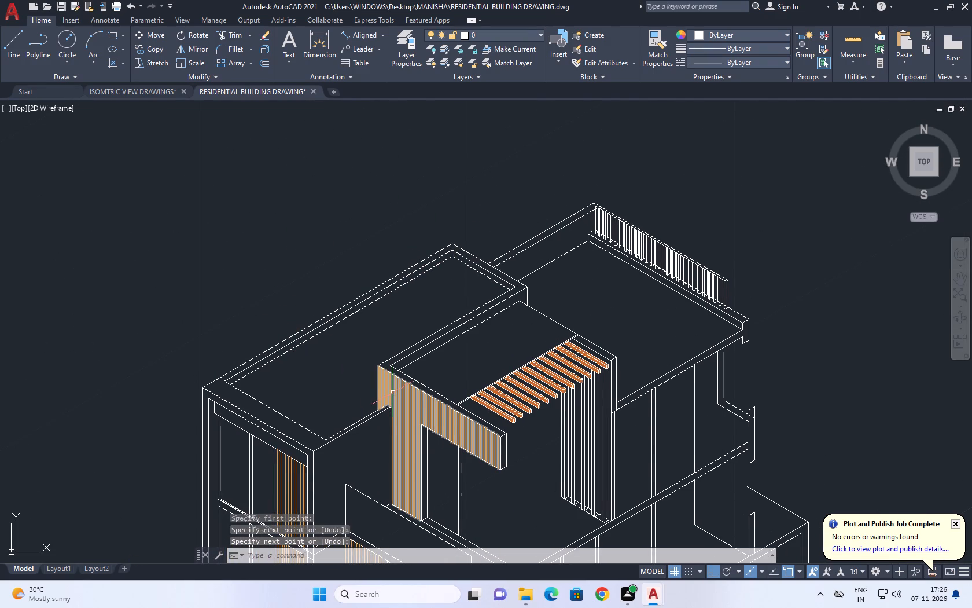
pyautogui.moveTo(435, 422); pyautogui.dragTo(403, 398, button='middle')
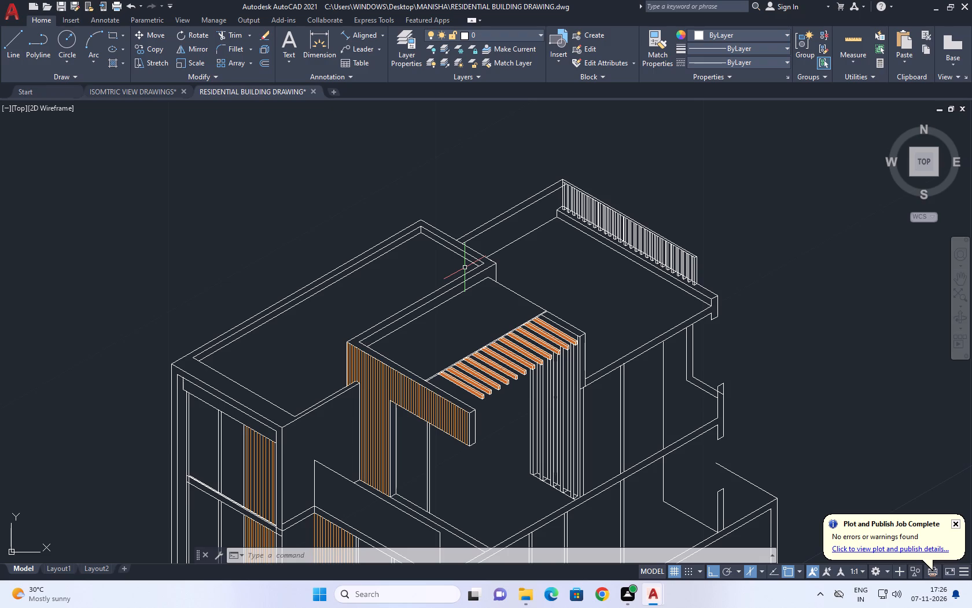
# Fill the top face of the large roof's parapet with a solid hatch in colour 9.
pyautogui.press('h')
pyautogui.press('space')
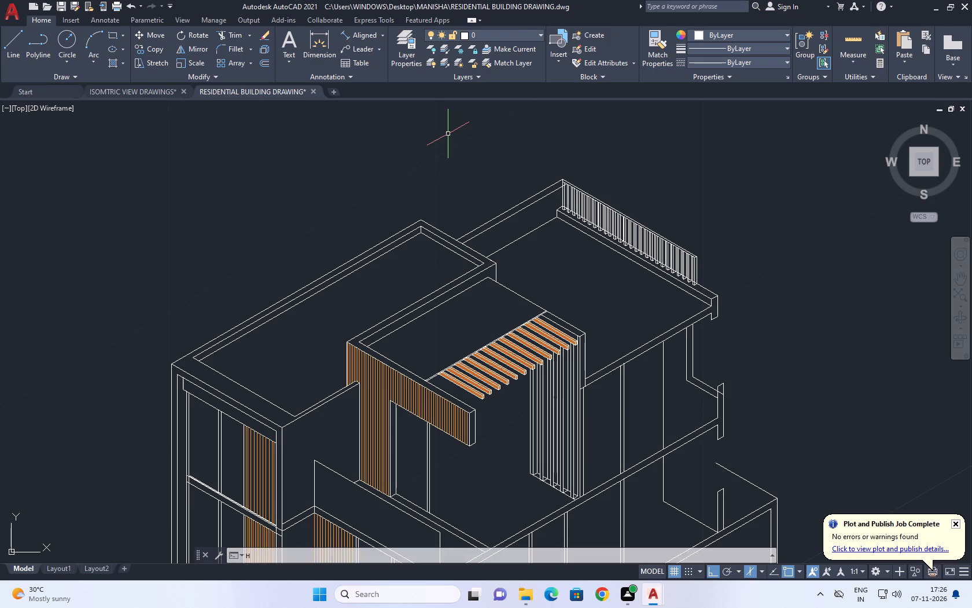
pyautogui.click(349, 49)
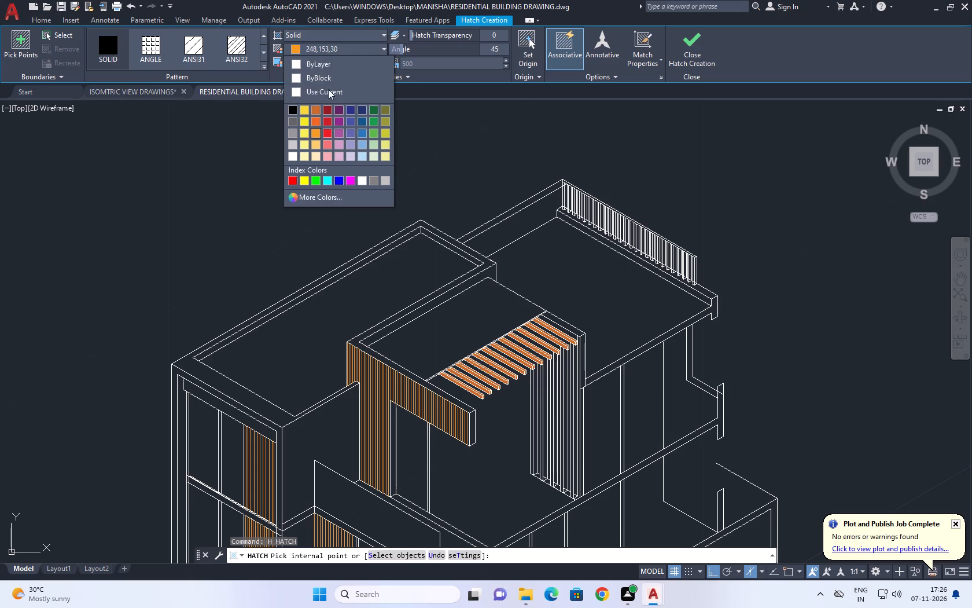
pyautogui.click(389, 184)
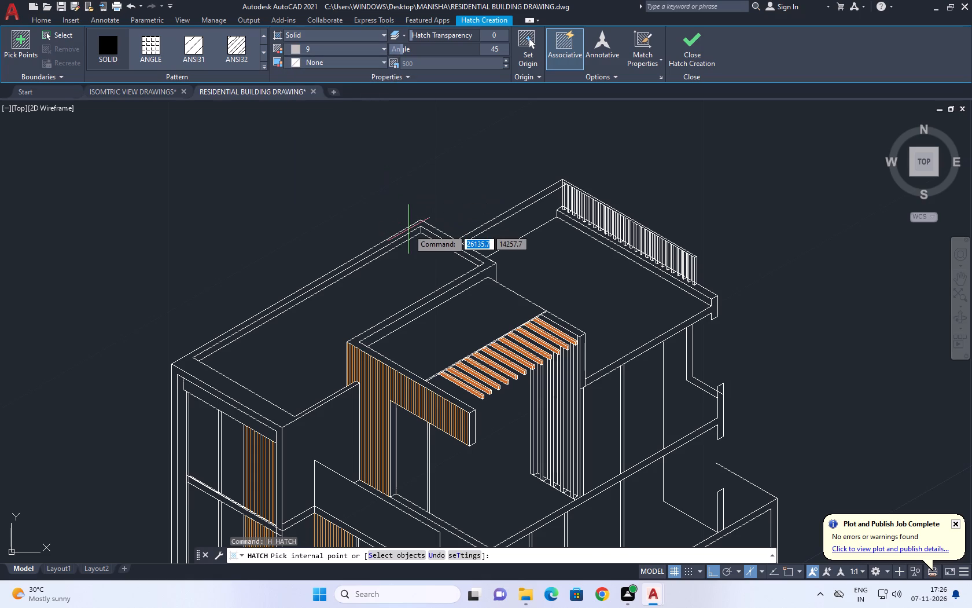
pyautogui.scroll(1, 451, 237)
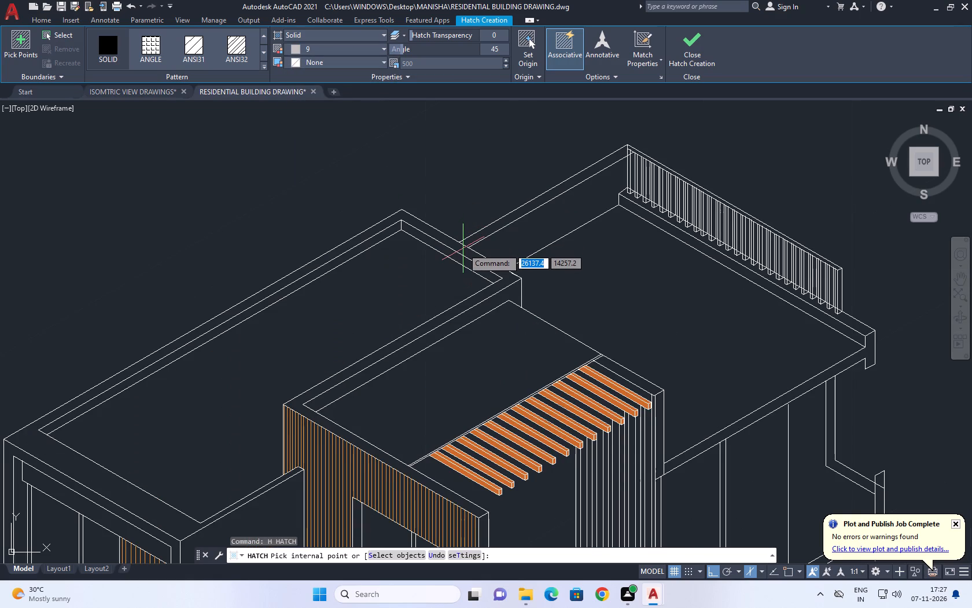
pyautogui.click(463, 248)
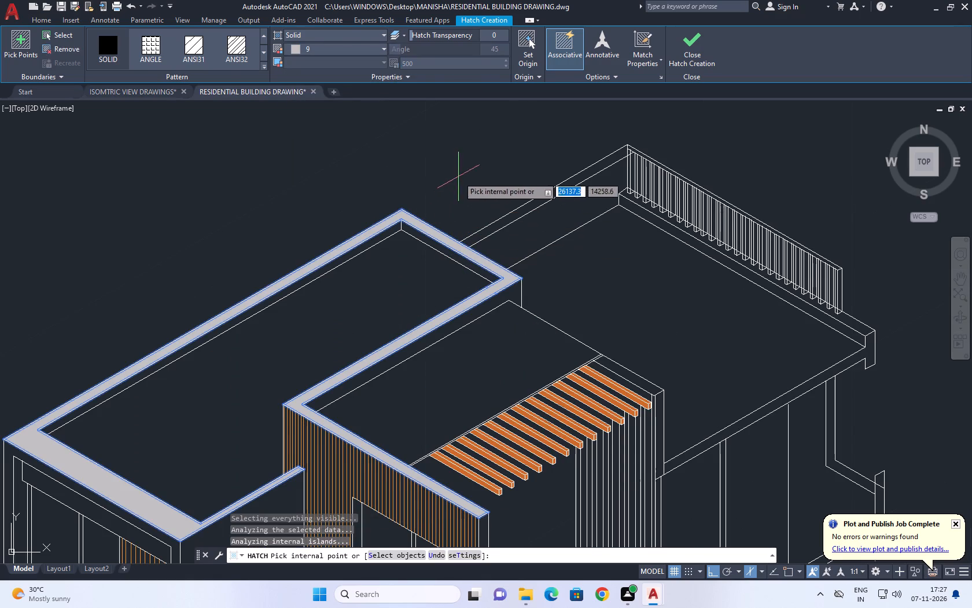
pyautogui.press('space')
# Fill the large roof parapet's long and short rear inner faces with the same solid colour 9 hatch.
pyautogui.press('space')
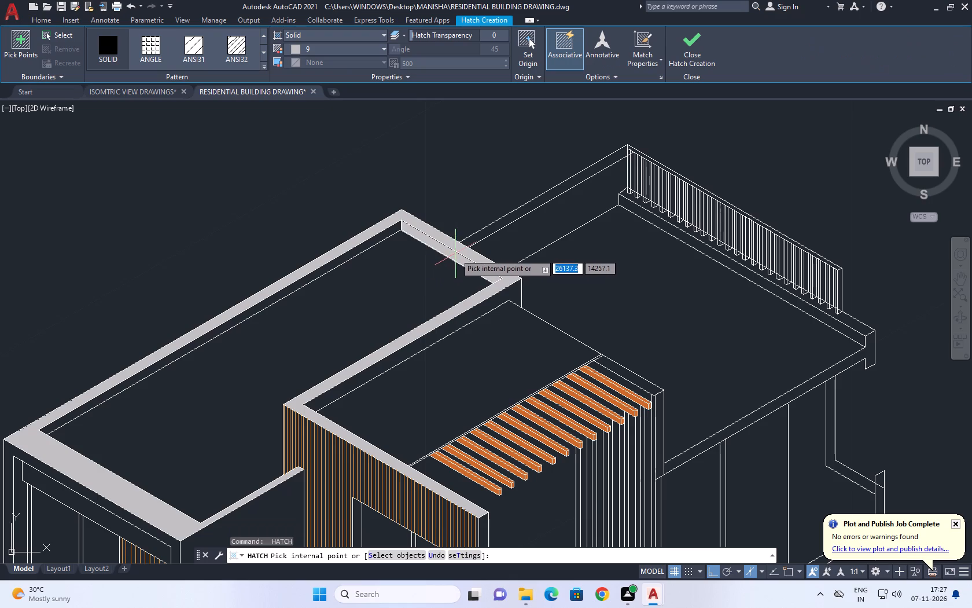
pyautogui.click(455, 254)
pyautogui.click(382, 237)
pyautogui.press('space')
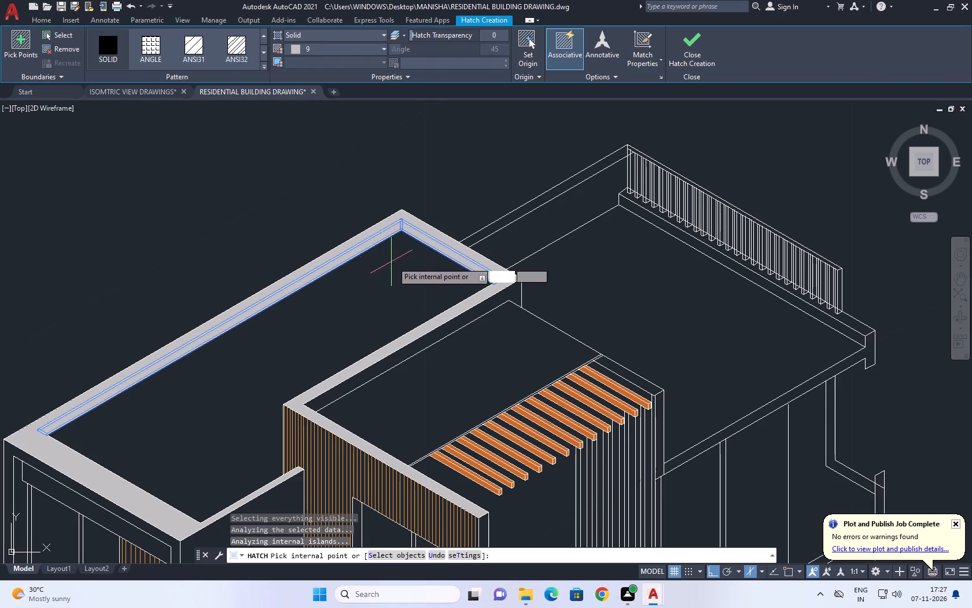
# Hatch the upper and lower parts of the two-storey frame around the front windows in solid colour 9.
pyautogui.moveTo(495, 253); pyautogui.dragTo(663, 140, button='middle')
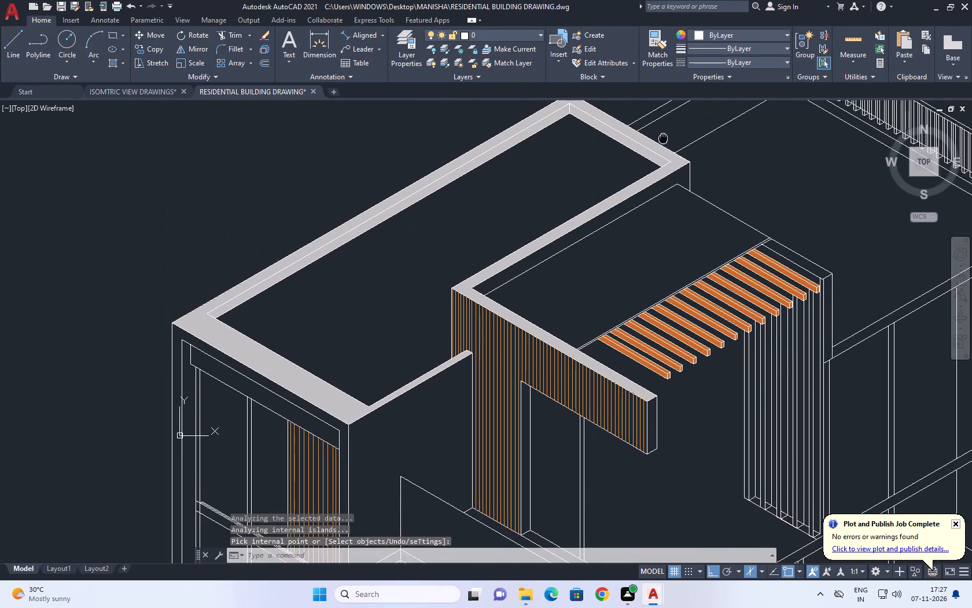
pyautogui.moveTo(663, 140); pyautogui.dragTo(579, 156, button='middle')
pyautogui.press('space')
pyautogui.moveTo(84, 327); pyautogui.dragTo(238, 275, button='middle')
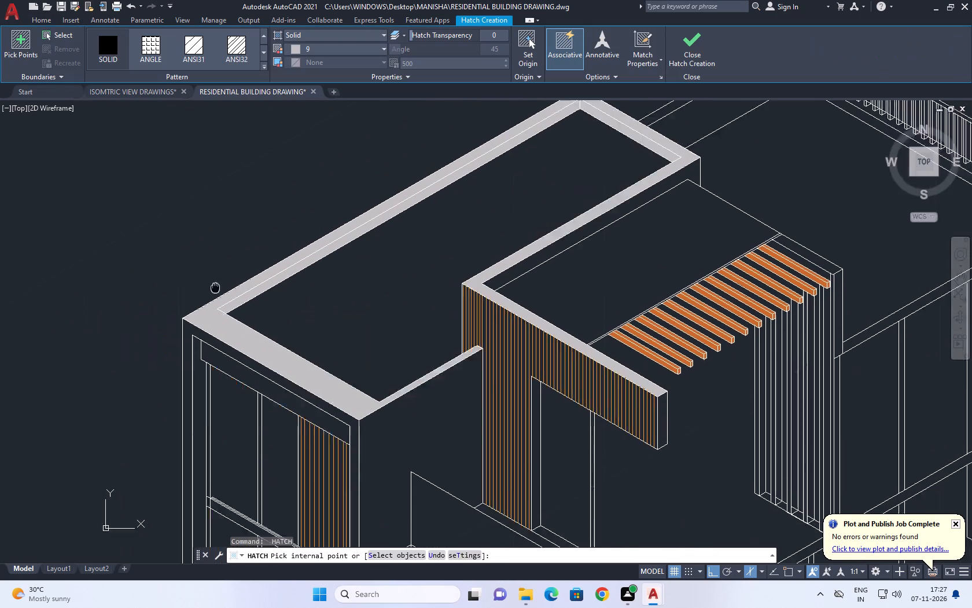
pyautogui.moveTo(238, 275); pyautogui.dragTo(326, 156, button='middle')
pyautogui.click(500, 329)
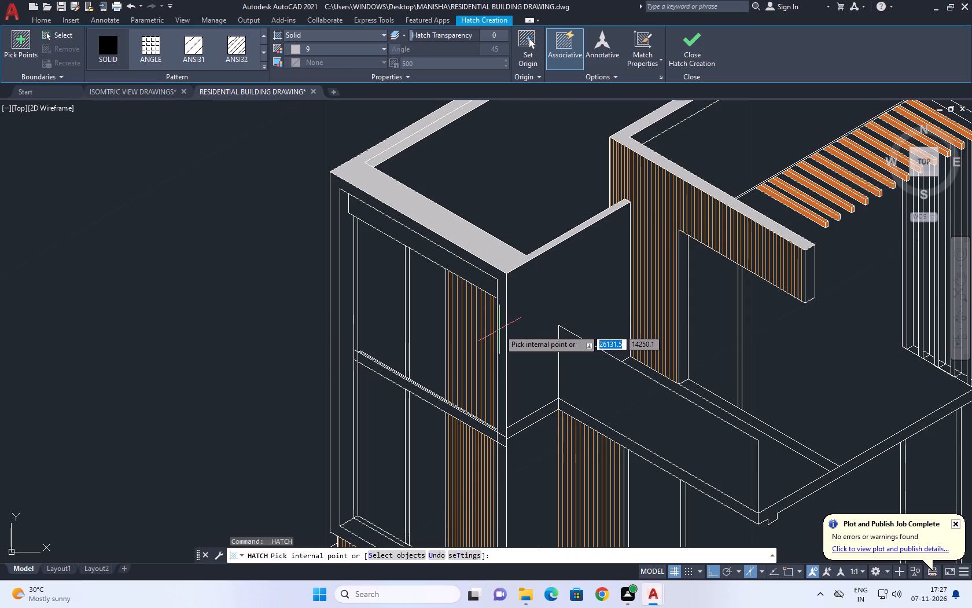
pyautogui.scroll(-1, 501, 331)
pyautogui.moveTo(493, 373); pyautogui.dragTo(504, 217, button='middle')
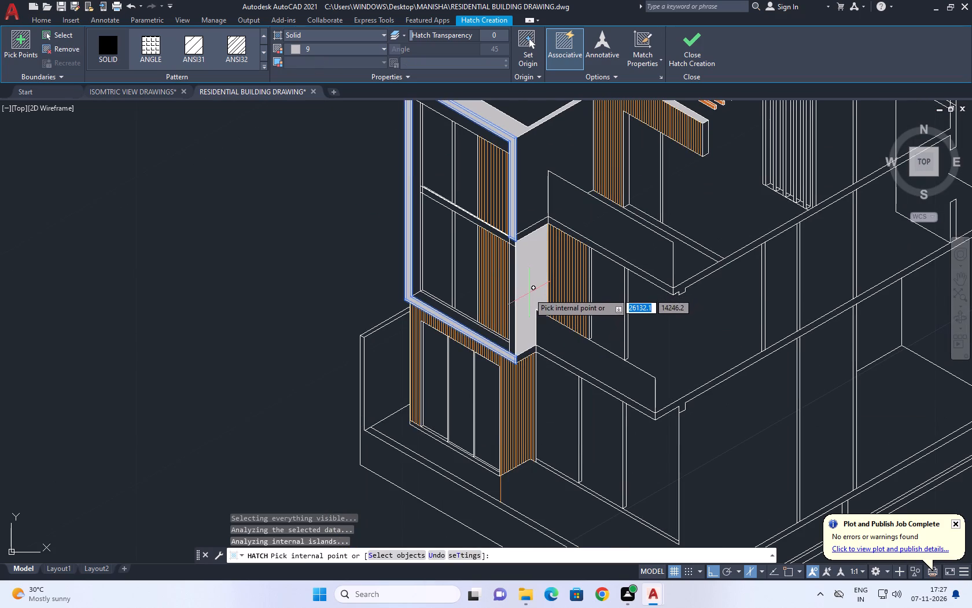
pyautogui.click(513, 327)
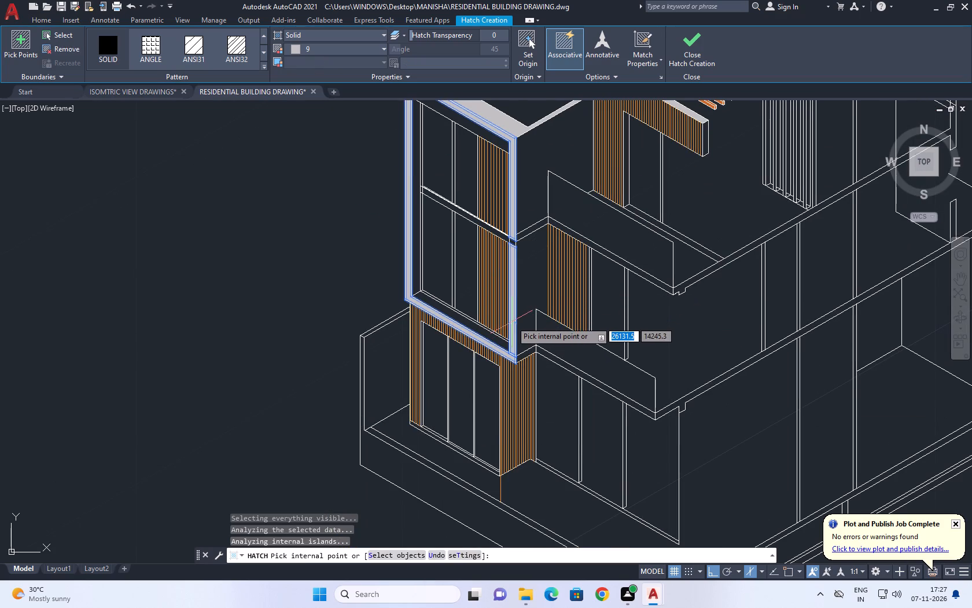
pyautogui.scroll(1, 507, 235)
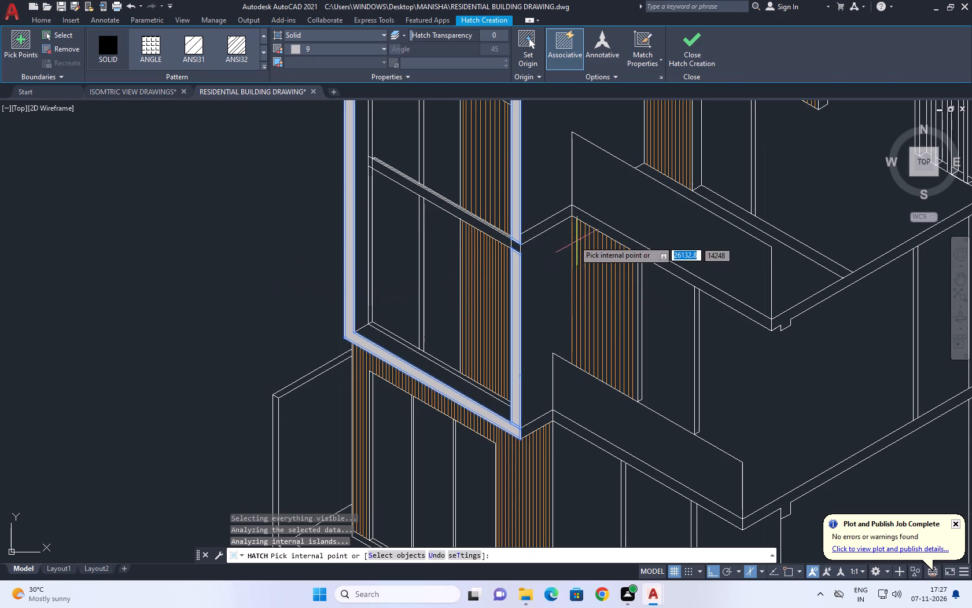
pyautogui.press('Escape')
# Fill the small gap in the front frame's corner post at floor-slab level with the solid grey hatch.
pyautogui.moveTo(443, 237); pyautogui.dragTo(515, 309, button='middle')
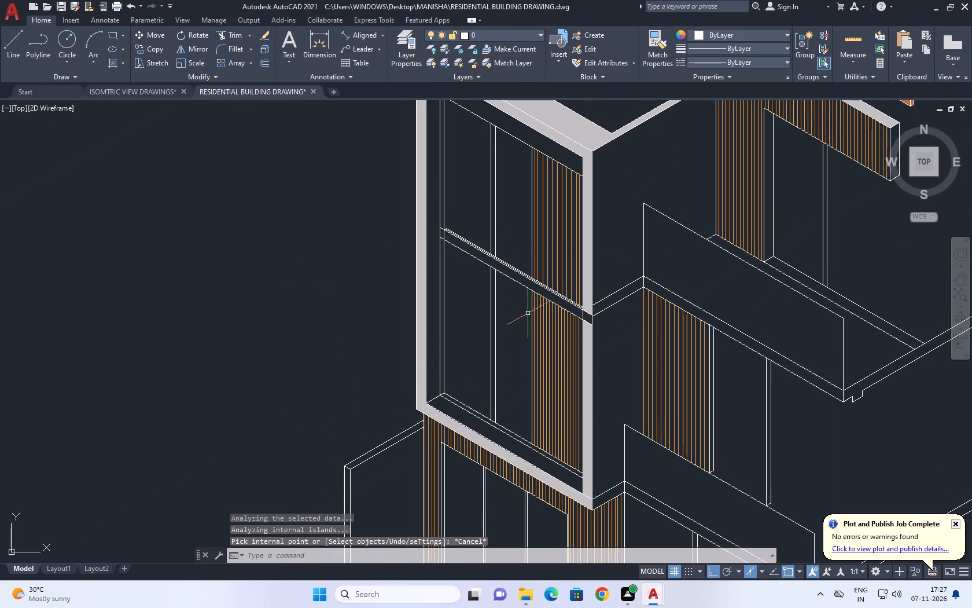
pyautogui.moveTo(579, 337); pyautogui.dragTo(535, 356, button='middle')
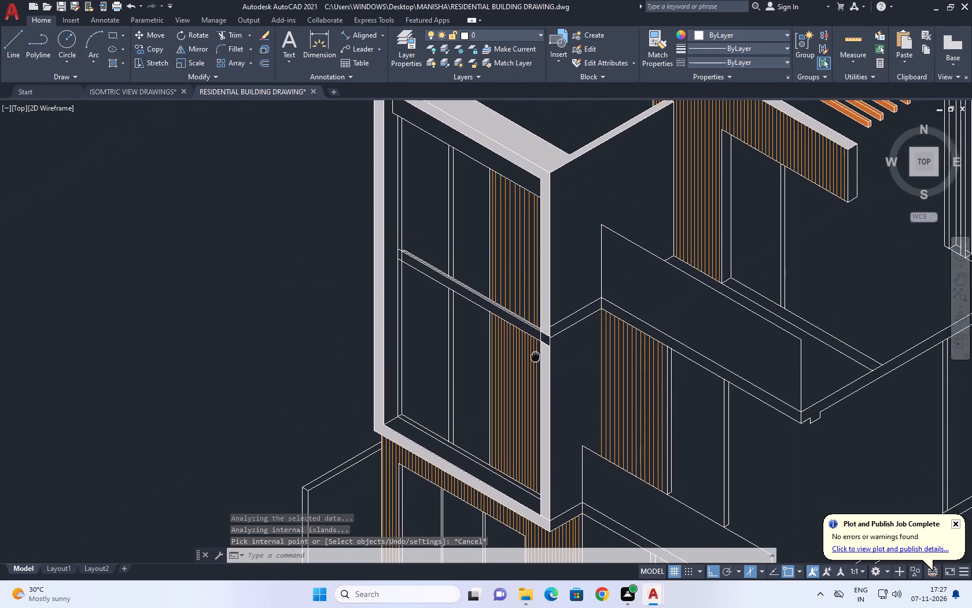
pyautogui.moveTo(535, 356); pyautogui.dragTo(519, 338, button='middle')
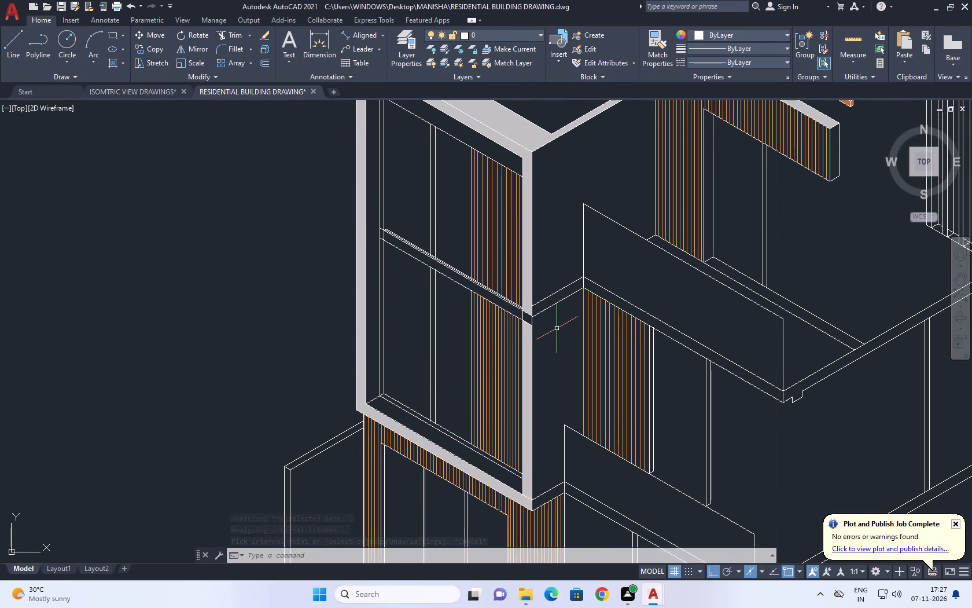
pyautogui.press('space')
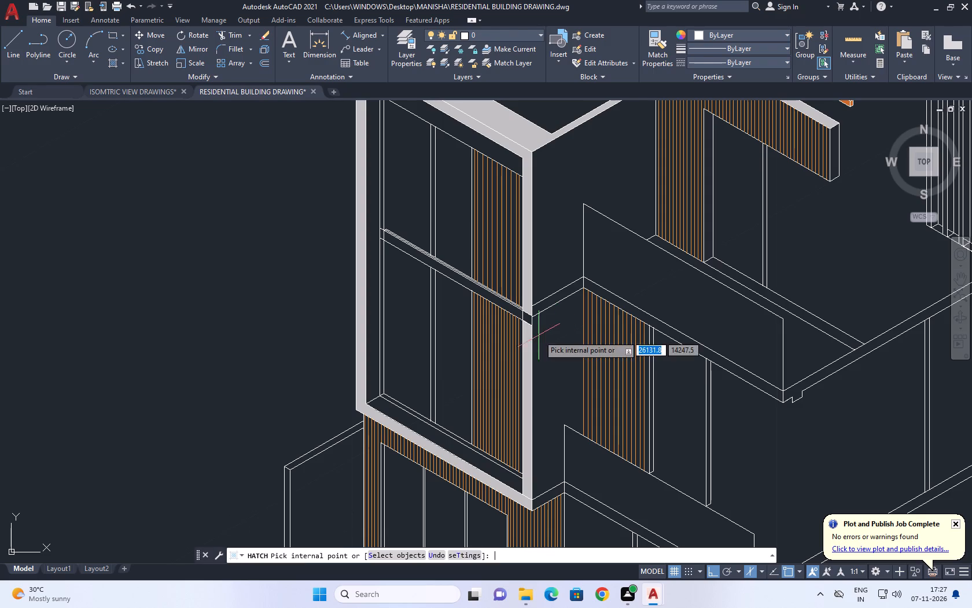
pyautogui.click(524, 317)
pyautogui.press('Escape')
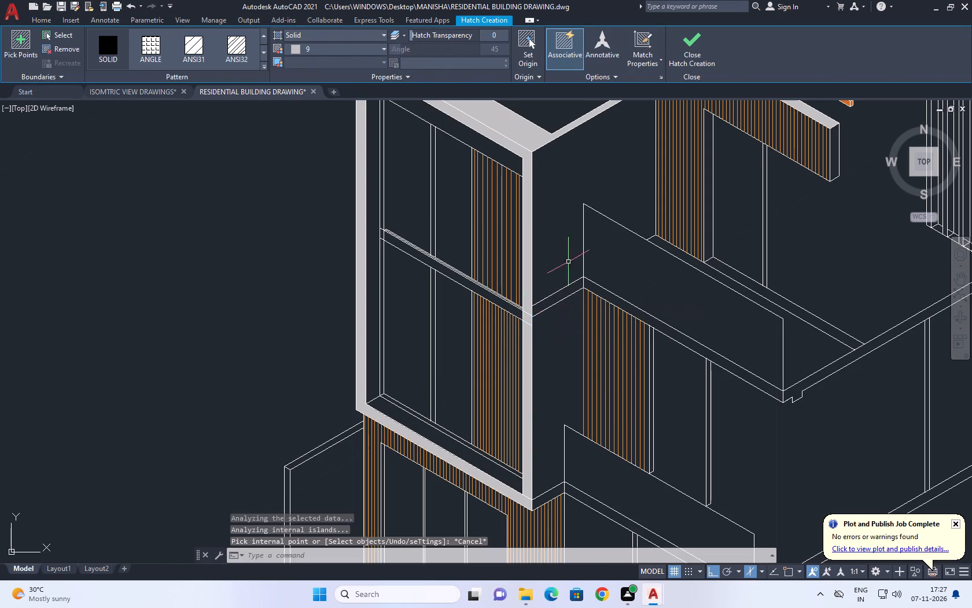
# Hatch the upper balcony's slab edge solid grey along its short return, its long front and the building's long side.
pyautogui.moveTo(575, 222); pyautogui.dragTo(537, 295, button='middle')
pyautogui.press('space')
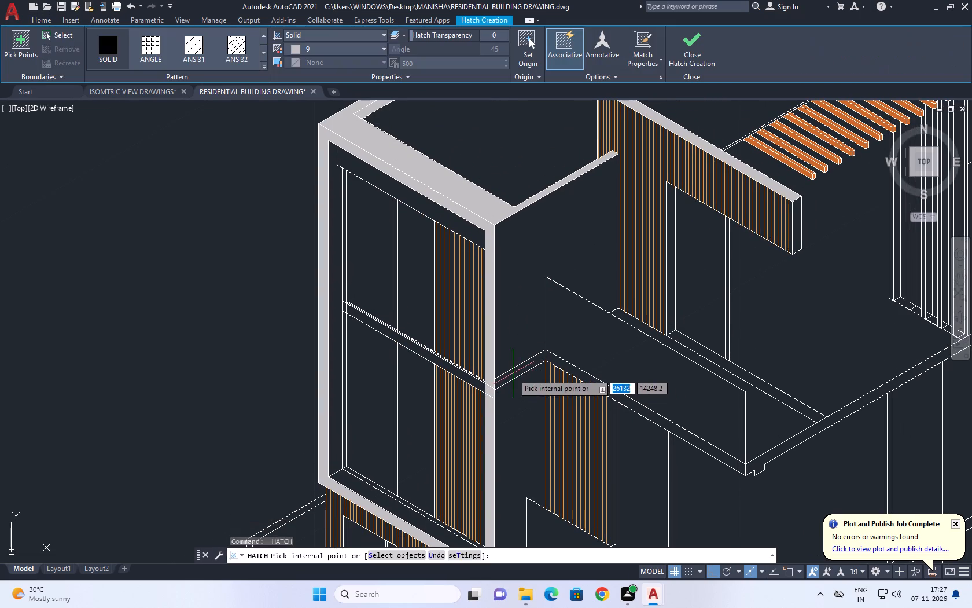
pyautogui.click(513, 373)
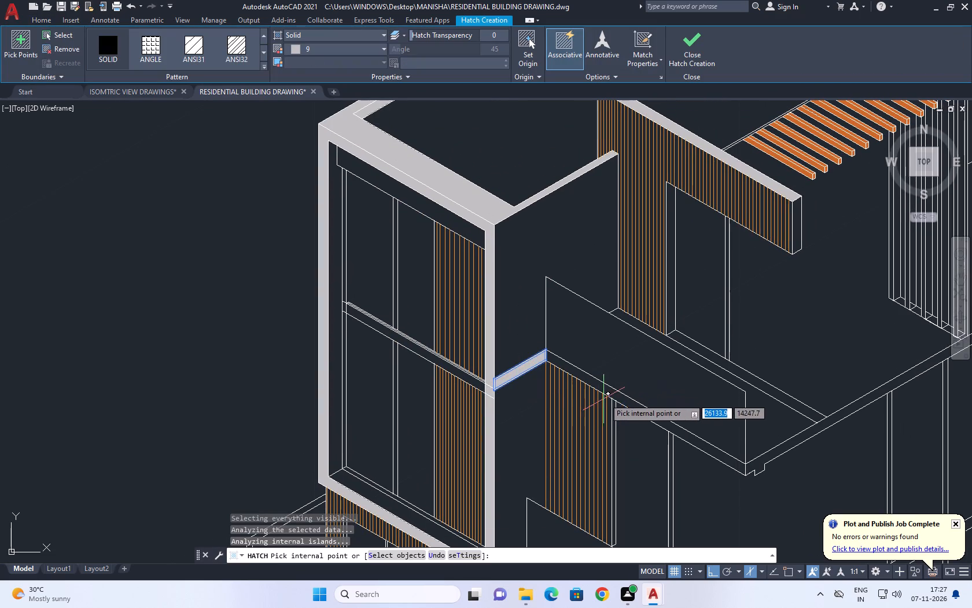
pyautogui.click(611, 393)
pyautogui.moveTo(635, 414); pyautogui.dragTo(577, 394, button='middle')
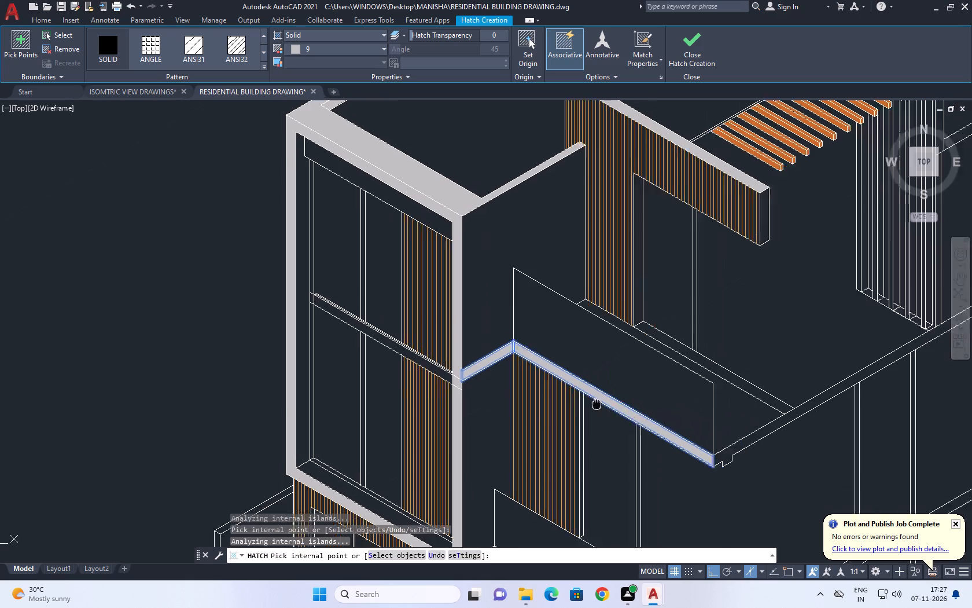
pyautogui.moveTo(577, 394); pyautogui.dragTo(400, 316, button='middle')
pyautogui.click(529, 366)
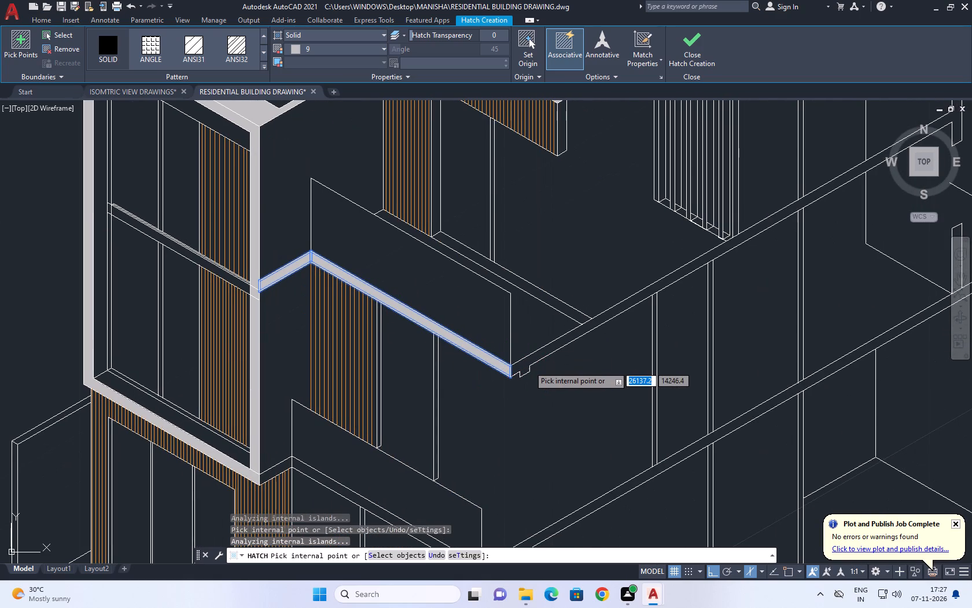
# Hatch the upper balcony opening's sill strip and vertical reveal, plus the end face of the slatted roof beam.
pyautogui.scroll(-1, 526, 364)
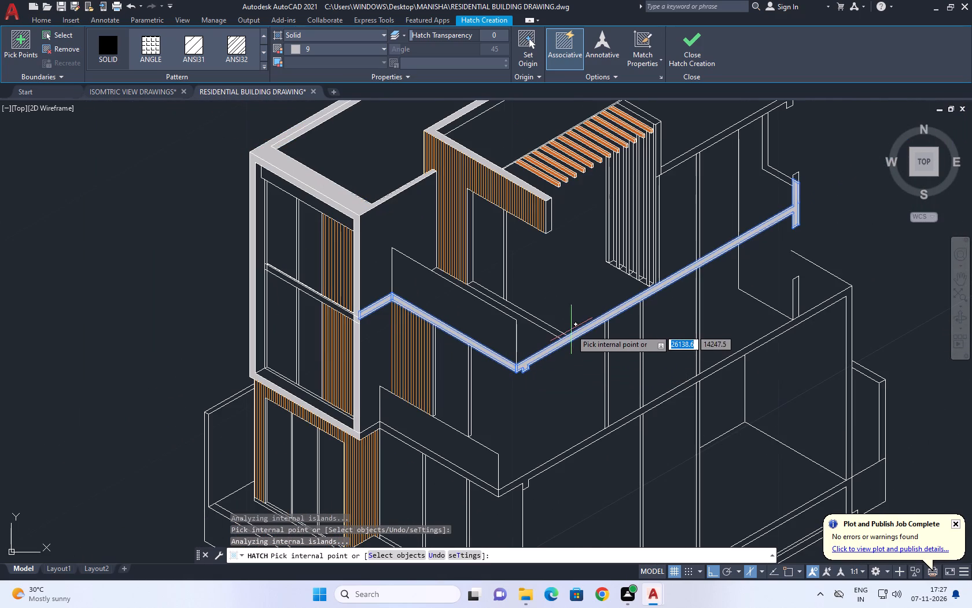
pyautogui.click(557, 331)
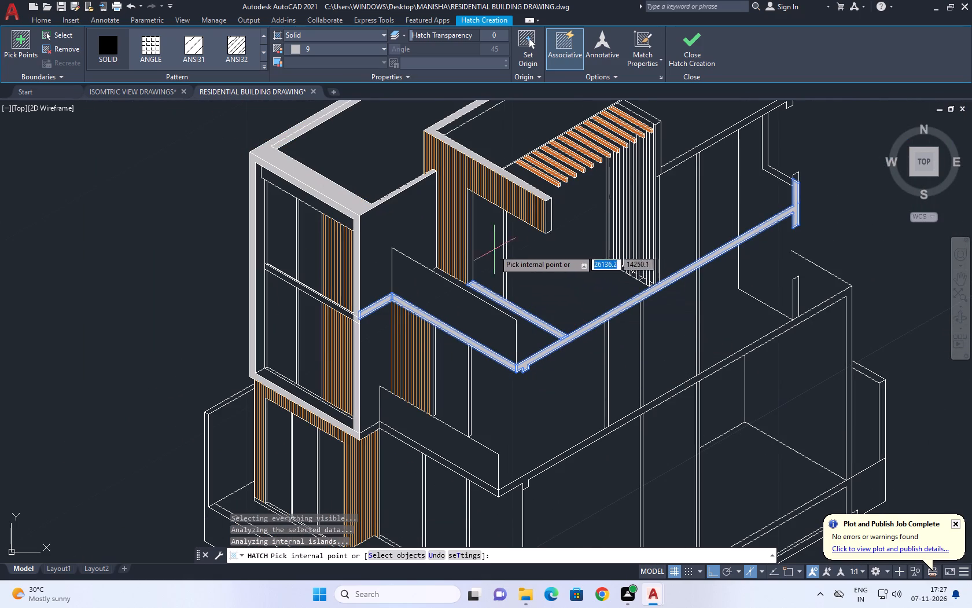
pyautogui.click(470, 255)
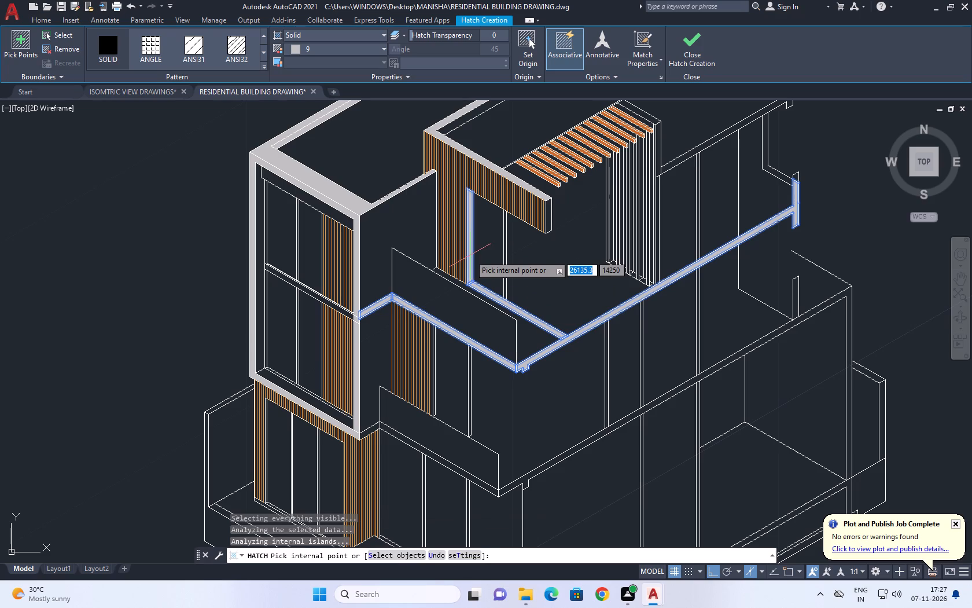
pyautogui.click(548, 219)
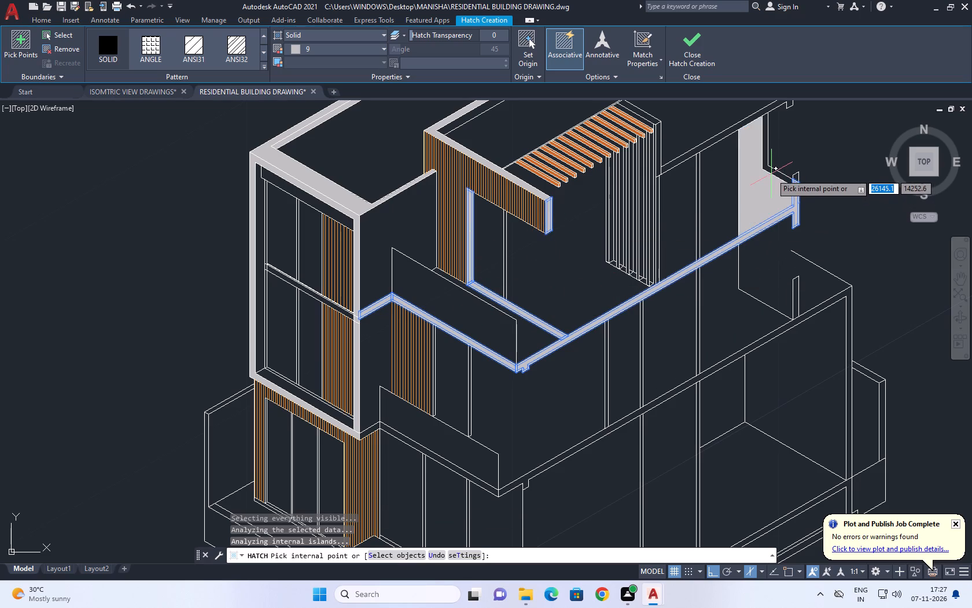
# Hatch the stepped wall edge beside the upper floor, the lower floor's slab band with its end post, and the short upright above it.
pyautogui.click(772, 170)
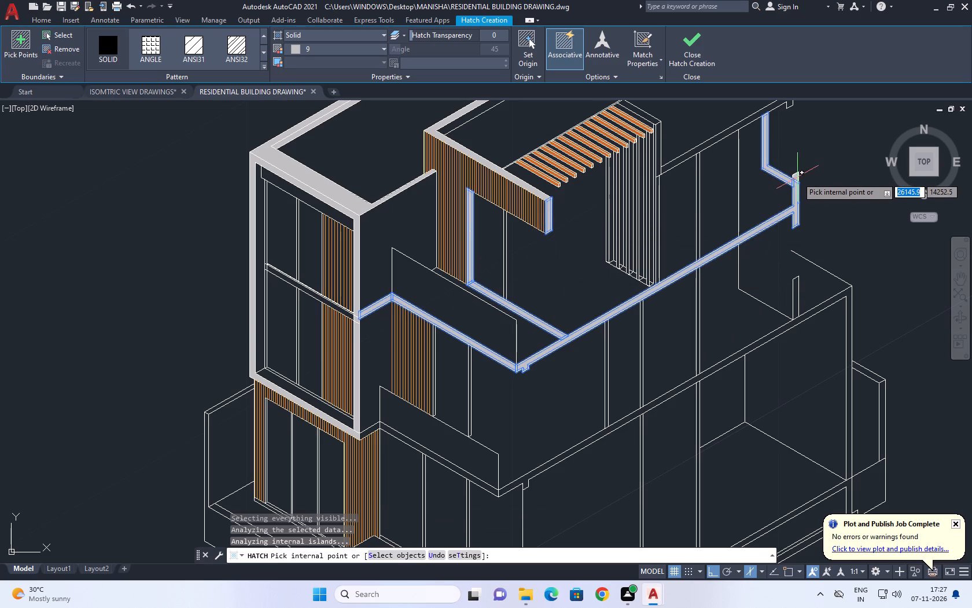
pyautogui.click(802, 317)
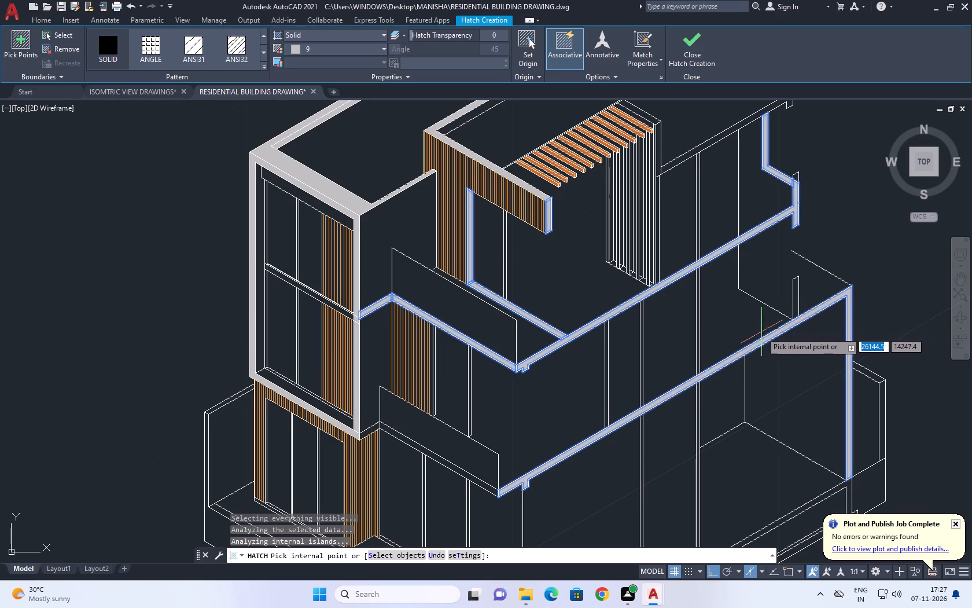
pyautogui.click(794, 302)
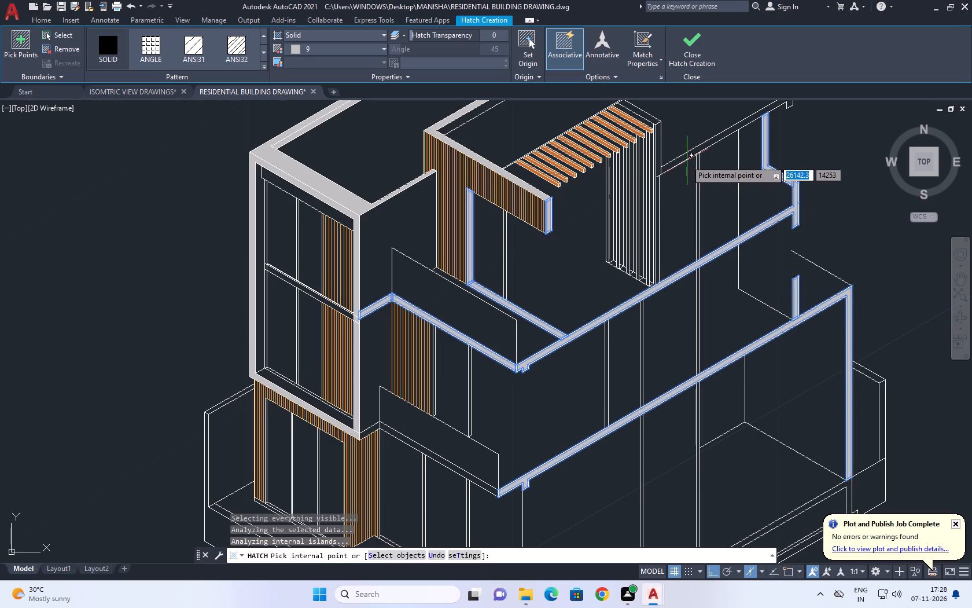
# Hatch the roof terrace's slab edge, the ledge below the railing and the rear parapet's top strip in solid grey.
pyautogui.click(683, 158)
pyautogui.moveTo(679, 170); pyautogui.dragTo(630, 343, button='middle')
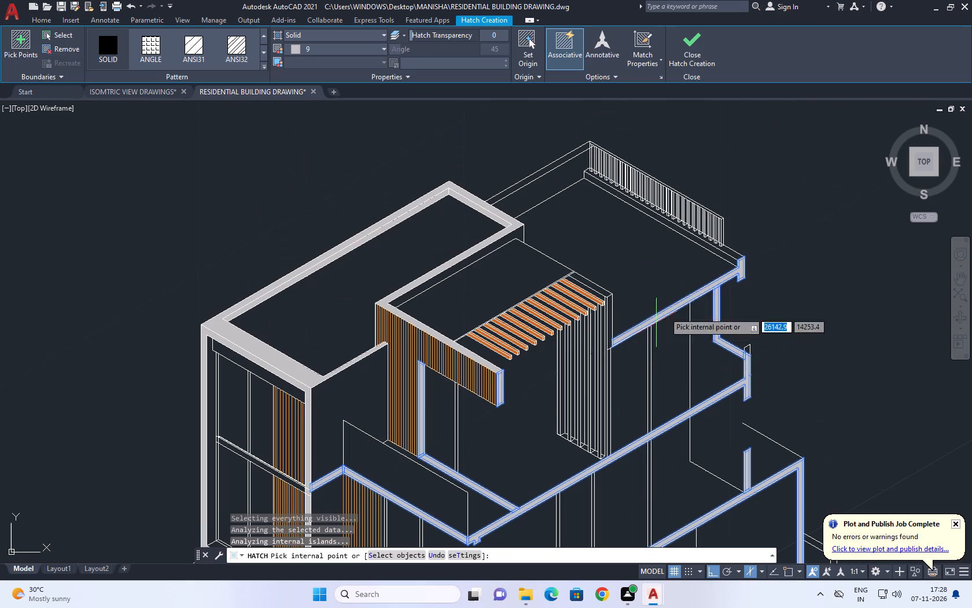
pyautogui.click(695, 240)
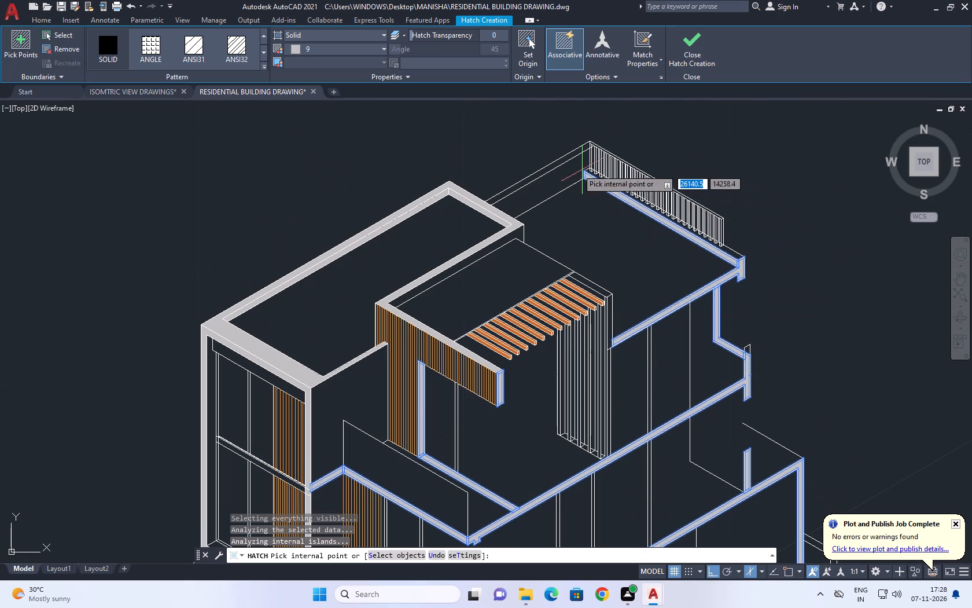
pyautogui.click(532, 175)
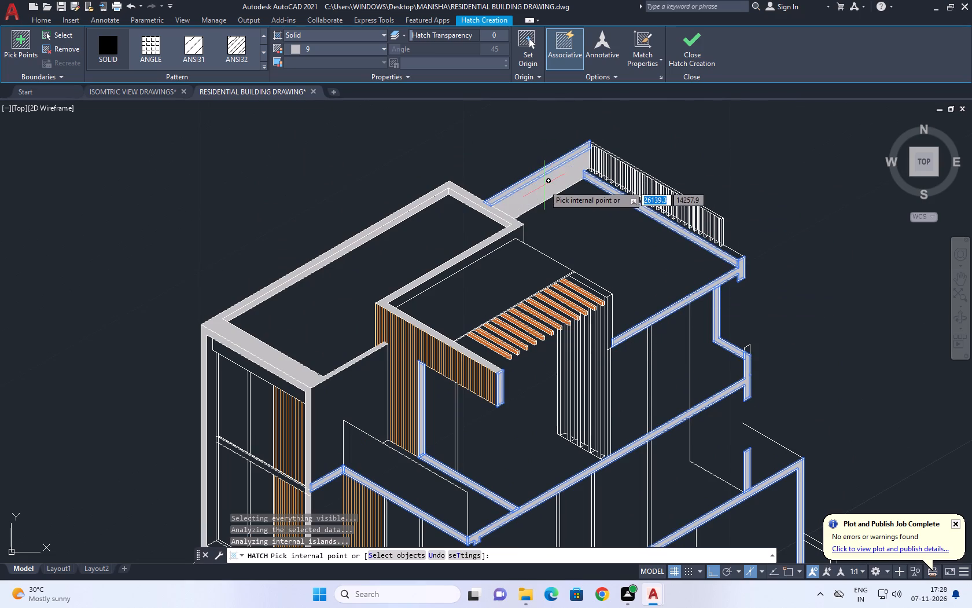
# Hatch the front roof parapet's inner strip, the rear parapet wall's inner face and the ledge strip at the railing's foot solid grey.
pyautogui.click(448, 273)
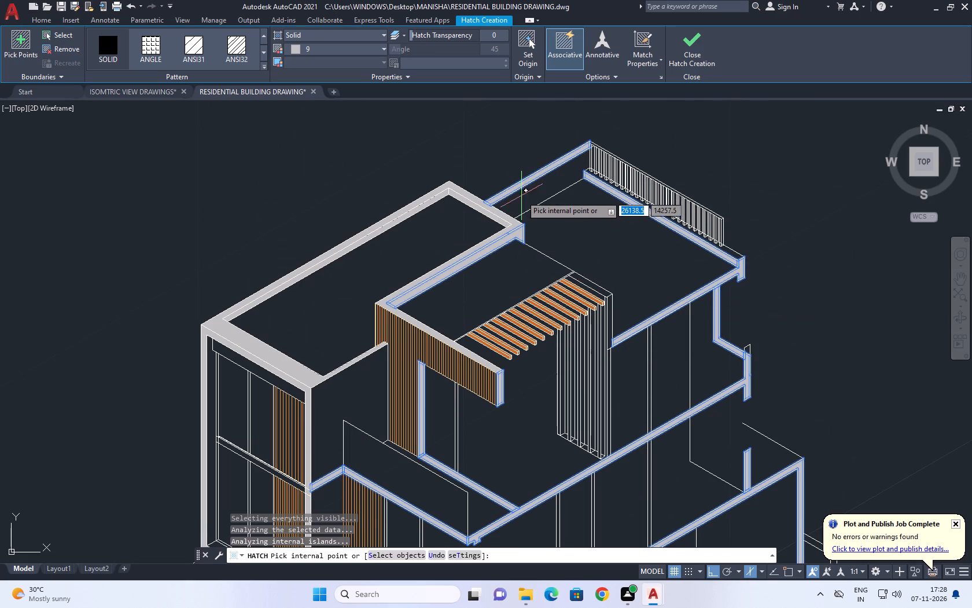
pyautogui.click(524, 197)
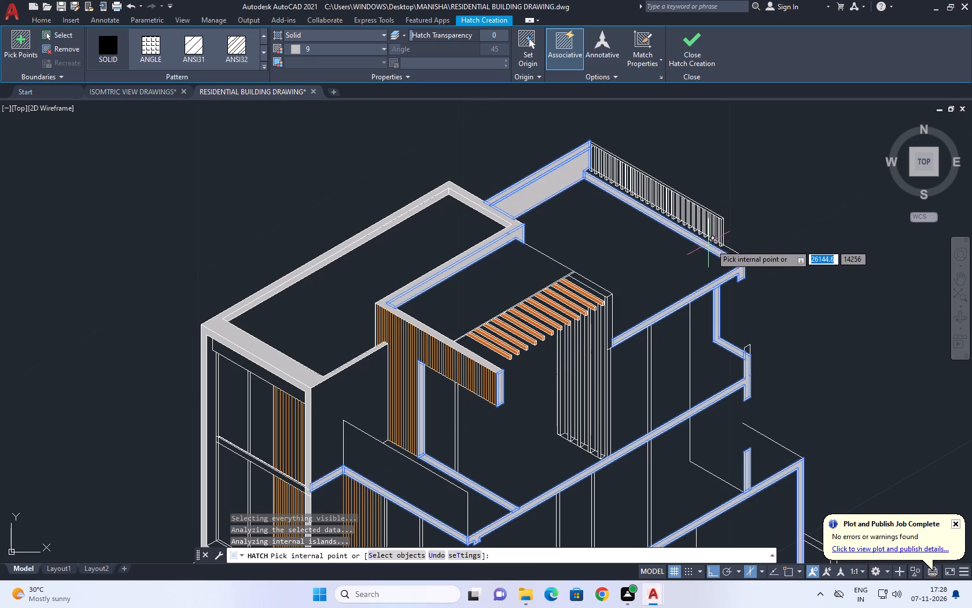
pyautogui.click(731, 252)
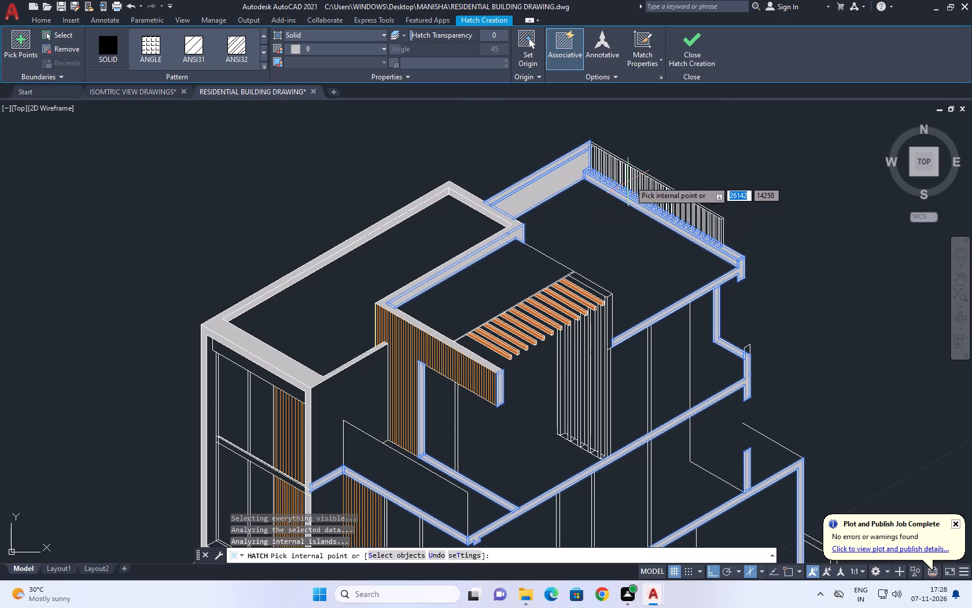
# Hatch the vertical edge and the sloping top strip at the rear end of the orange roof slats solid grey.
pyautogui.moveTo(706, 412); pyautogui.dragTo(646, 435, button='middle')
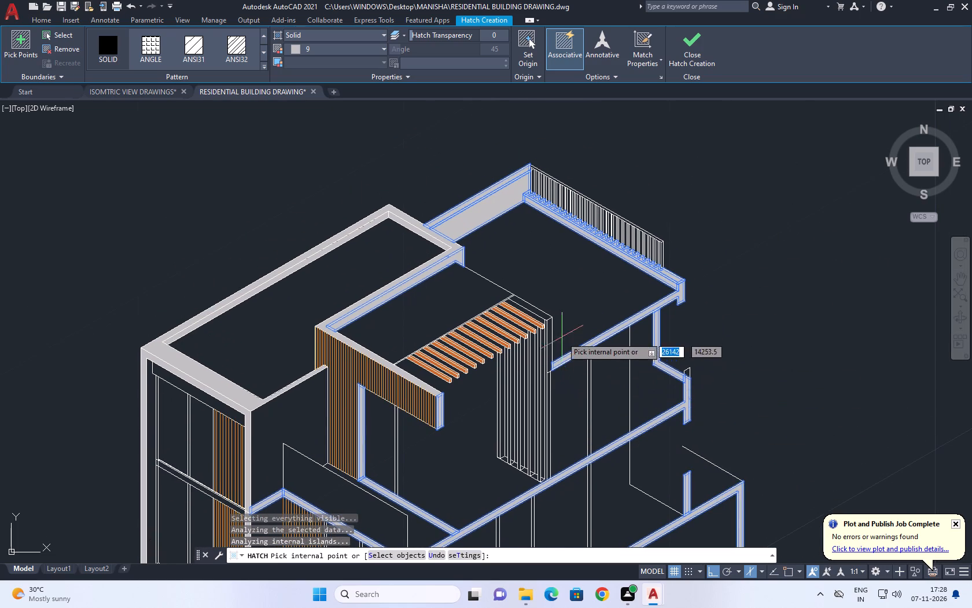
pyautogui.scroll(2, 546, 332)
pyautogui.click(554, 323)
pyautogui.click(541, 294)
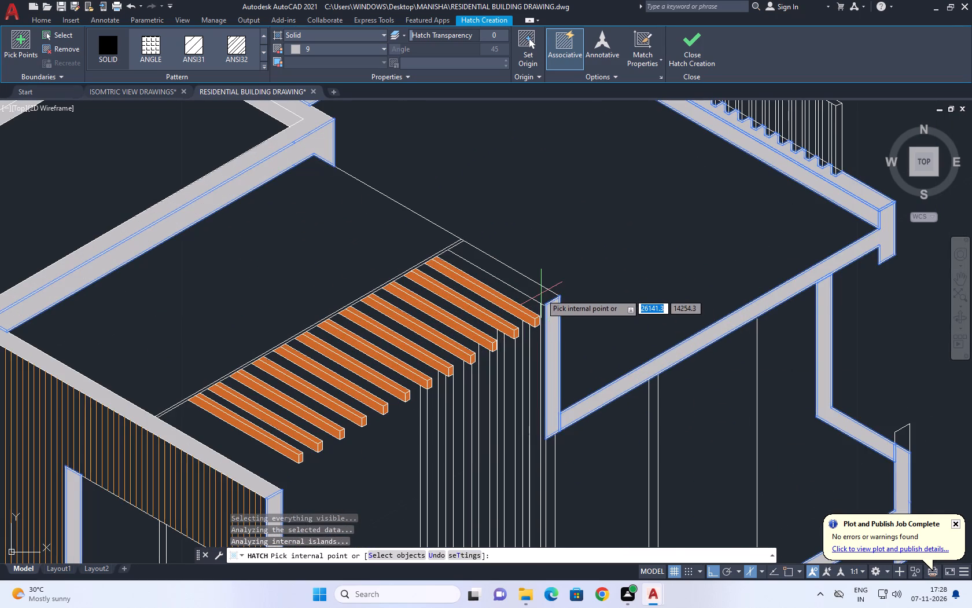
pyautogui.press('Return')
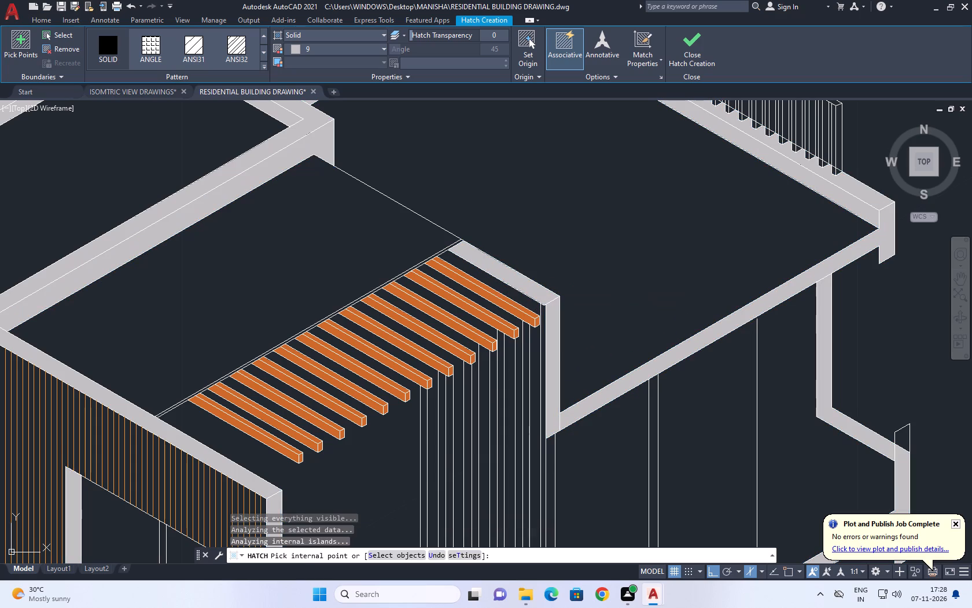
# Hatch the small unfilled cap of the upright beside the stepped upper-floor wall edge solid grey.
pyautogui.scroll(-3, 556, 315)
pyautogui.scroll(1, 783, 297)
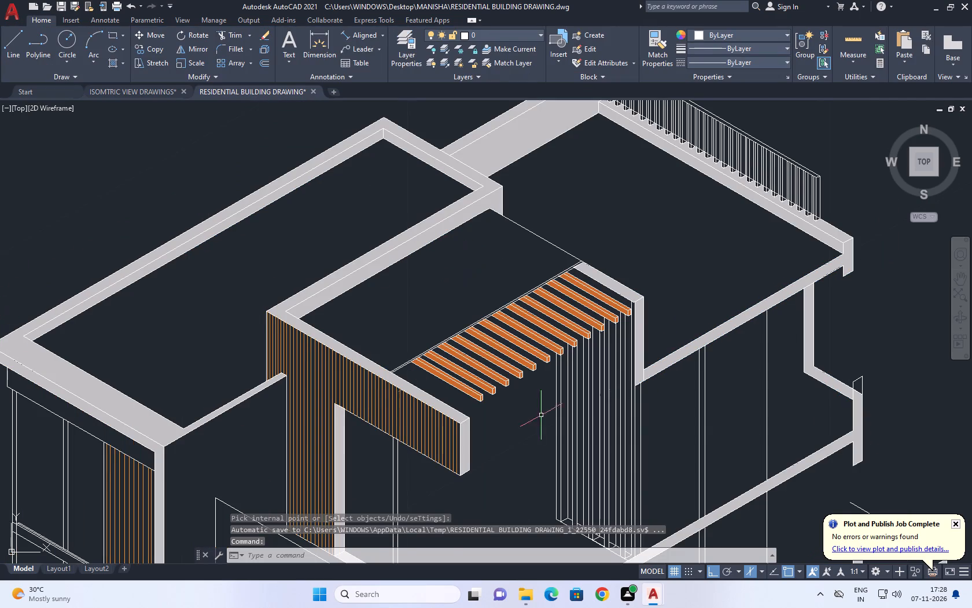
pyautogui.moveTo(701, 438); pyautogui.dragTo(508, 320, button='middle')
pyautogui.scroll(-2, 520, 358)
pyautogui.moveTo(596, 494); pyautogui.dragTo(585, 471, button='middle')
pyautogui.scroll(2, 589, 307)
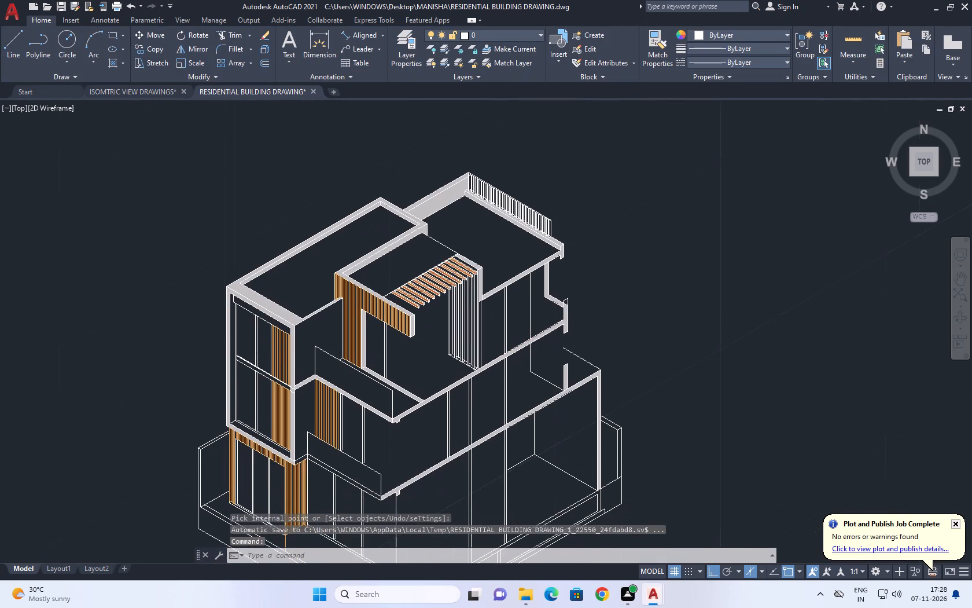
pyautogui.scroll(4, 532, 296)
pyautogui.press('space')
pyautogui.click(516, 284)
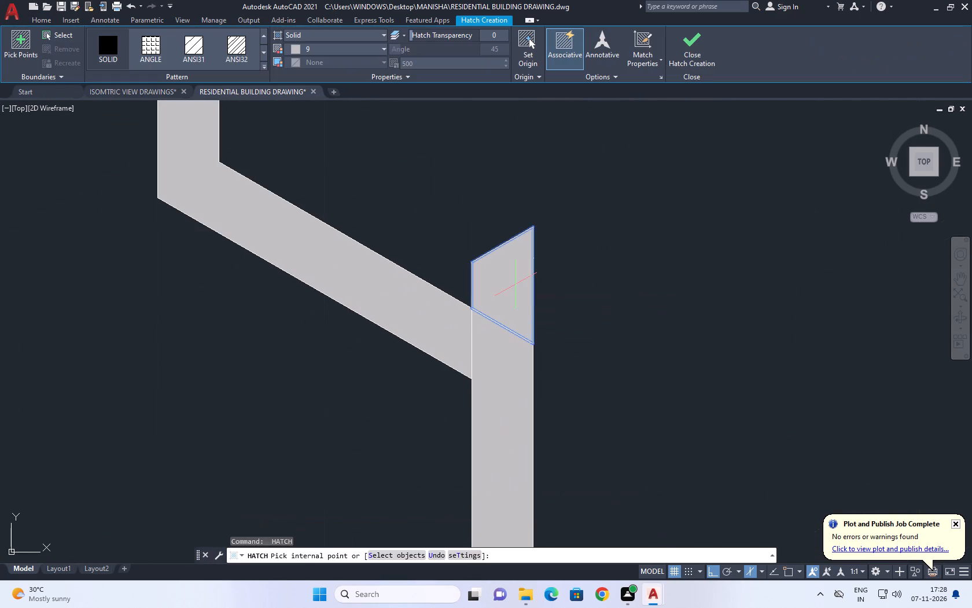
pyautogui.scroll(-2, 508, 316)
pyautogui.press('space')
# Shorten the stepped wall edge's upper line so it ends at the upright's near edge instead of crossing it.
pyautogui.scroll(2, 500, 312)
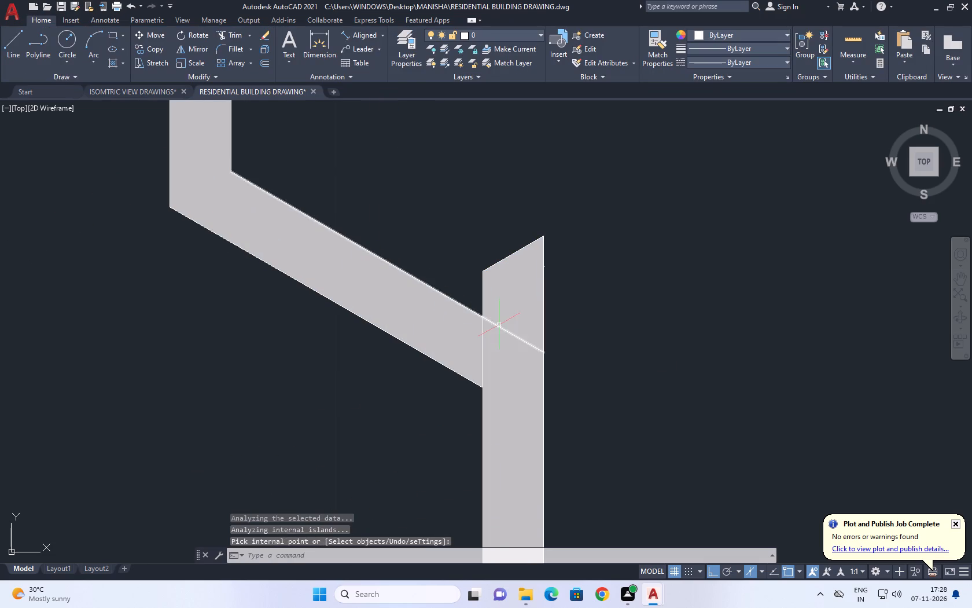
pyautogui.click(499, 325)
pyautogui.click(544, 352)
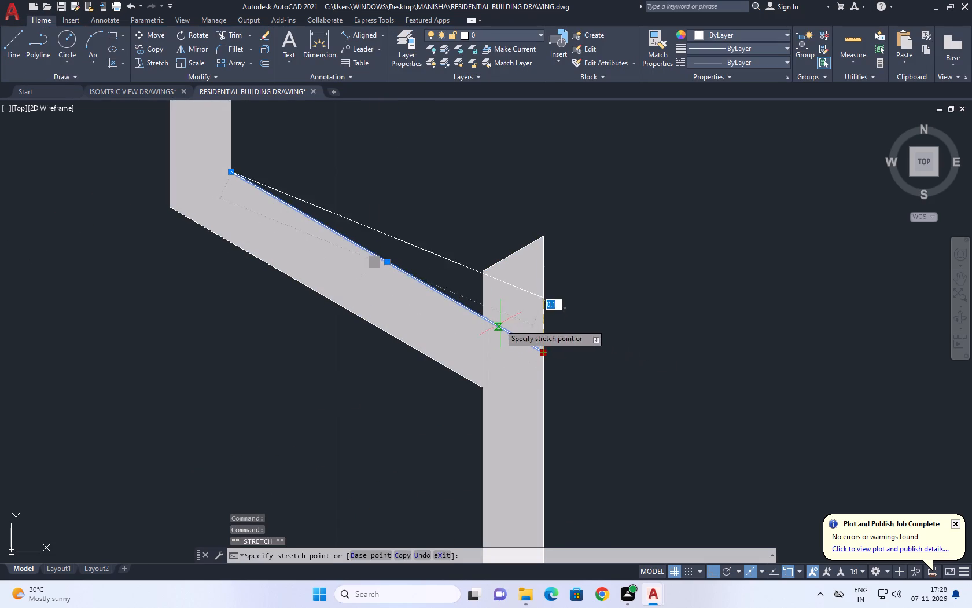
pyautogui.click(481, 321)
pyautogui.scroll(-2, 539, 324)
pyautogui.rightClick(600, 257)
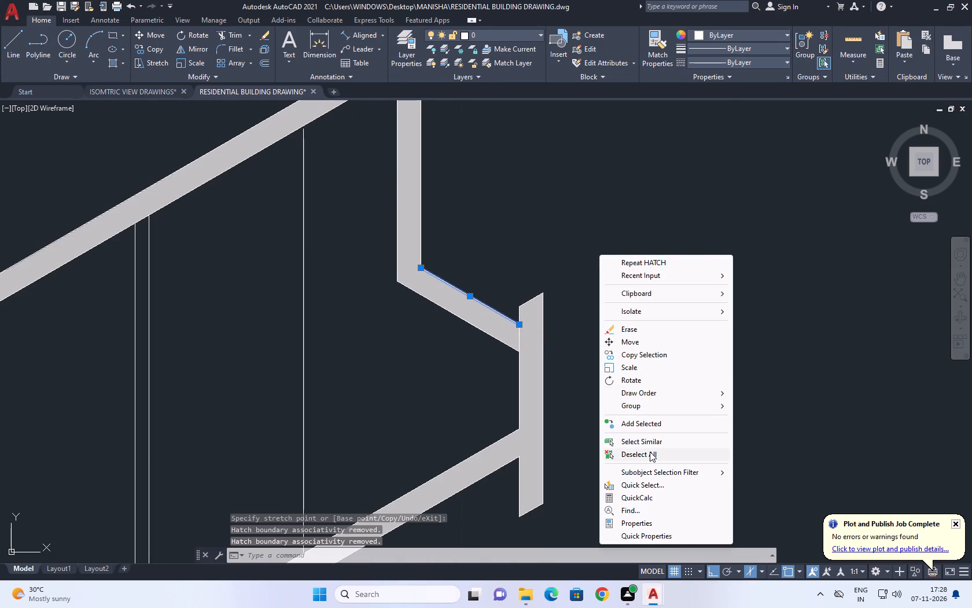
pyautogui.click(650, 453)
pyautogui.scroll(-3, 590, 332)
pyautogui.moveTo(610, 422); pyautogui.dragTo(601, 265, button='middle')
pyautogui.press('space')
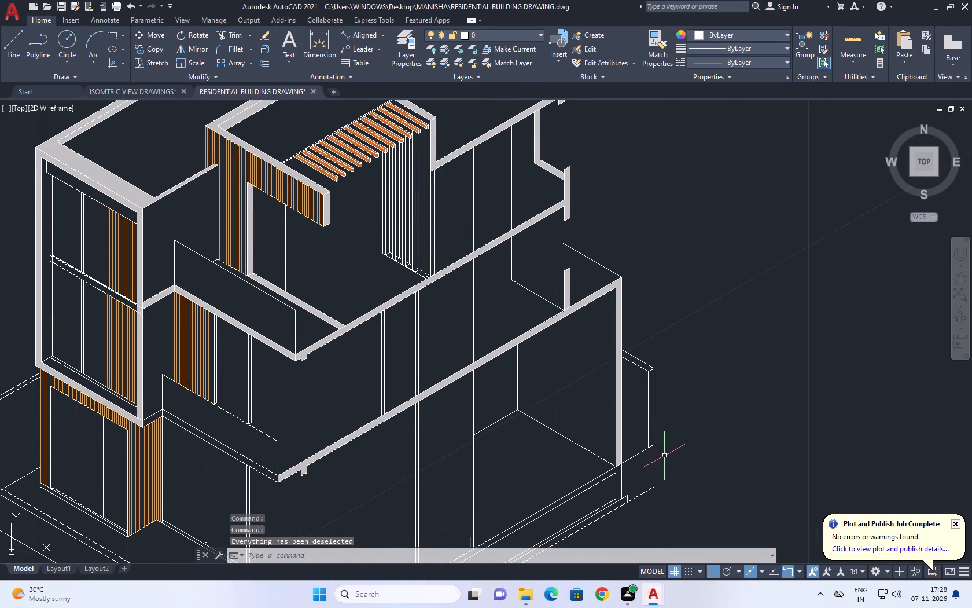
pyautogui.press('space')
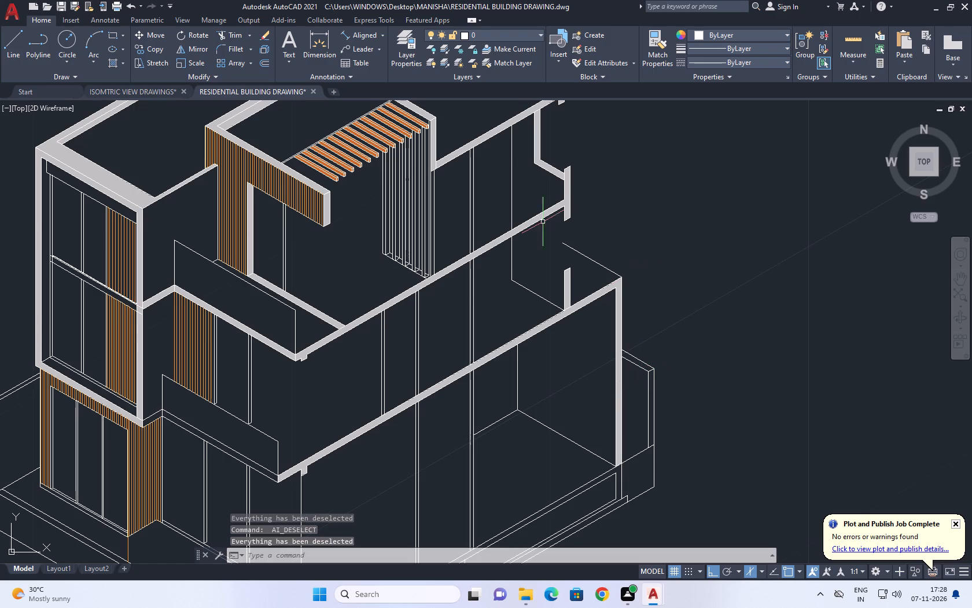
# Erase the stray sloping line running from the lower slab's rear corner above the short upright.
pyautogui.scroll(-2, 555, 293)
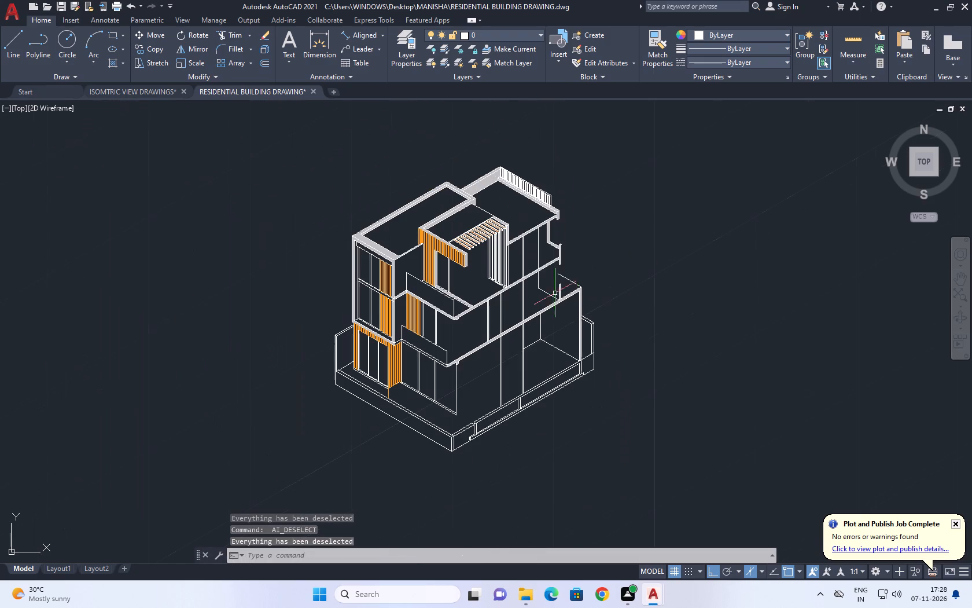
pyautogui.middleClick(627, 310)
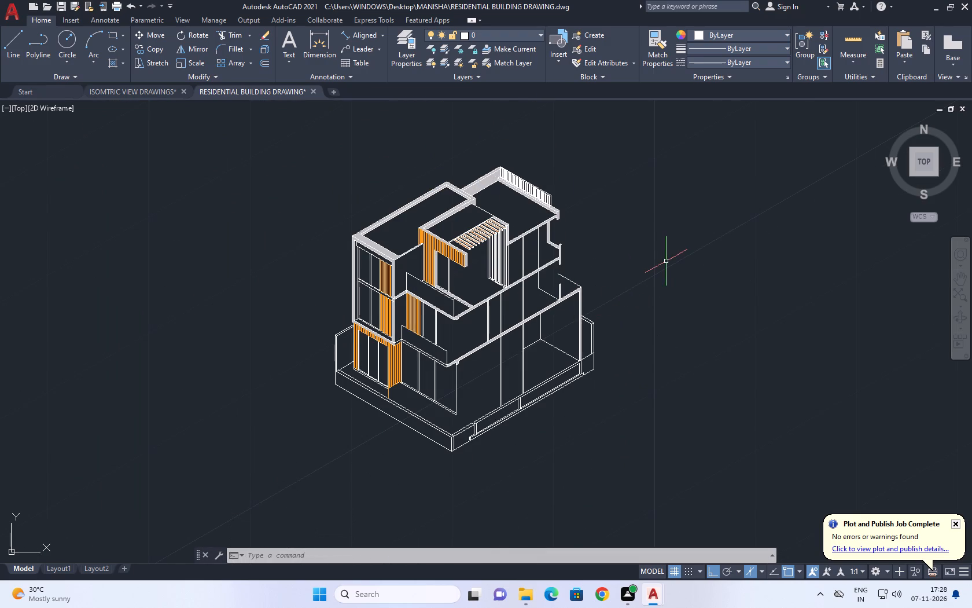
pyautogui.moveTo(602, 333); pyautogui.dragTo(589, 337, button='middle')
pyautogui.scroll(3, 565, 285)
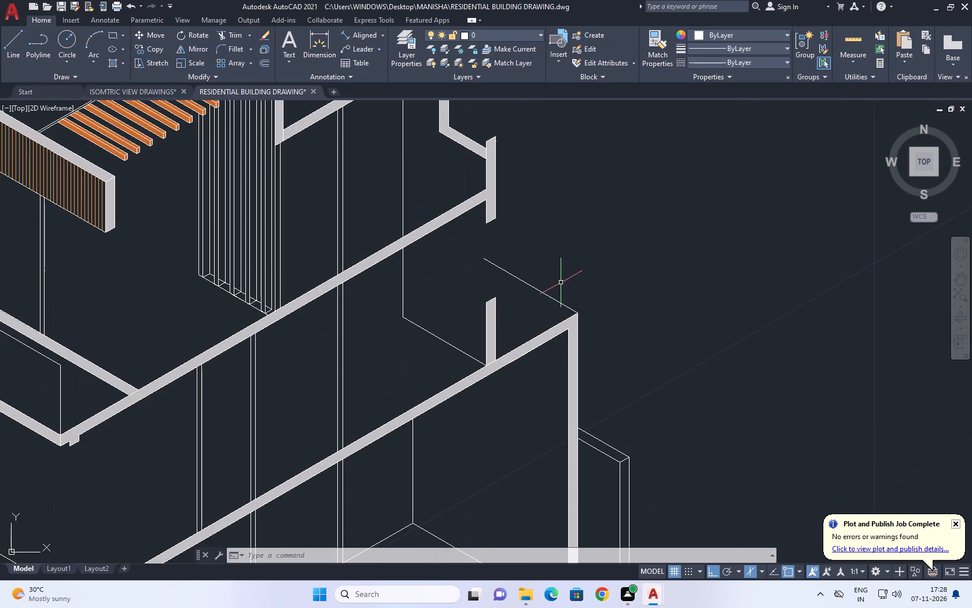
pyautogui.click(543, 269)
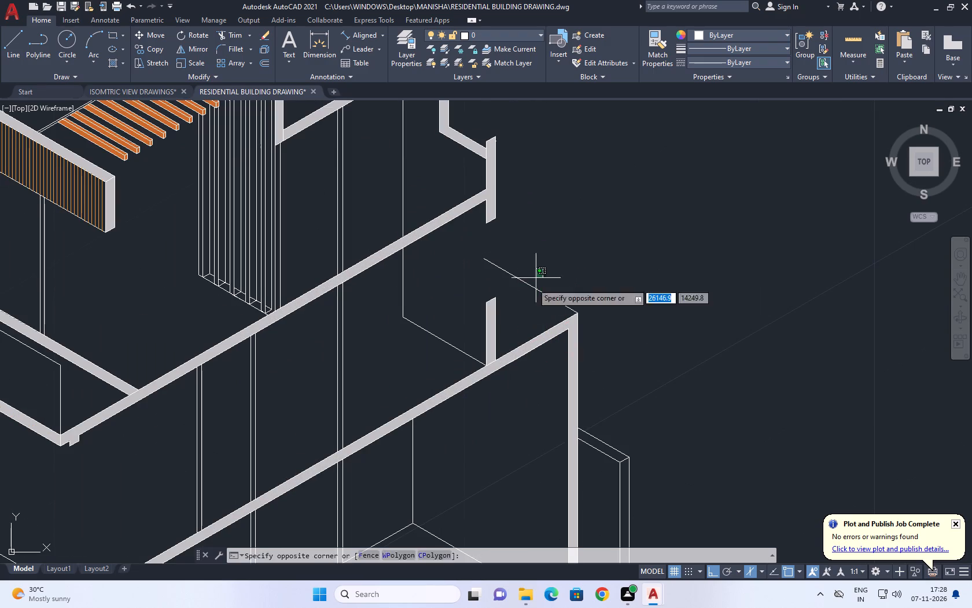
pyautogui.moveTo(524, 296); pyautogui.dragTo(507, 310)
pyautogui.scroll(-2, 545, 292)
pyautogui.moveTo(611, 280); pyautogui.dragTo(612, 312, button='middle')
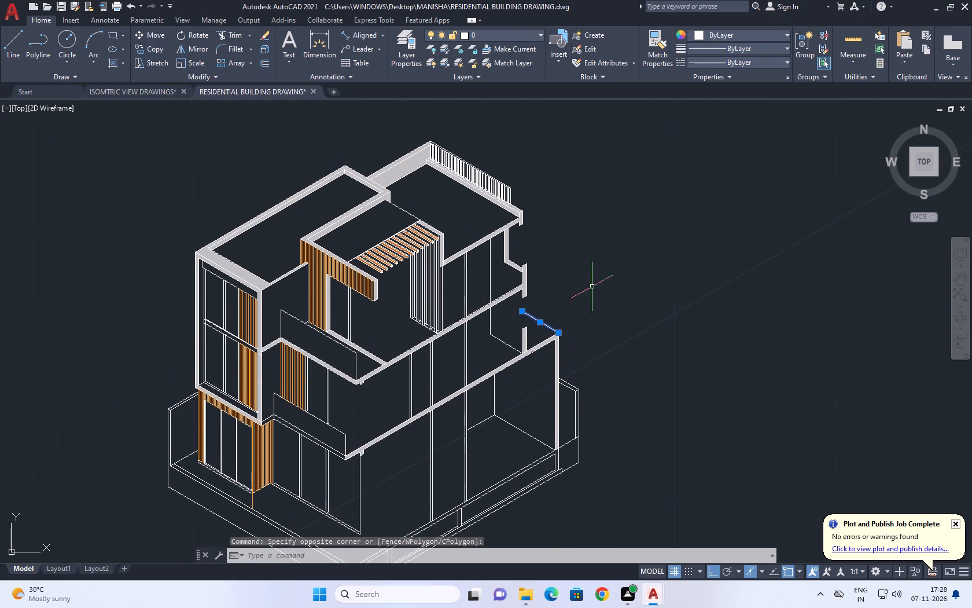
pyautogui.scroll(2, 551, 356)
pyautogui.moveTo(542, 313); pyautogui.dragTo(549, 332, button='middle')
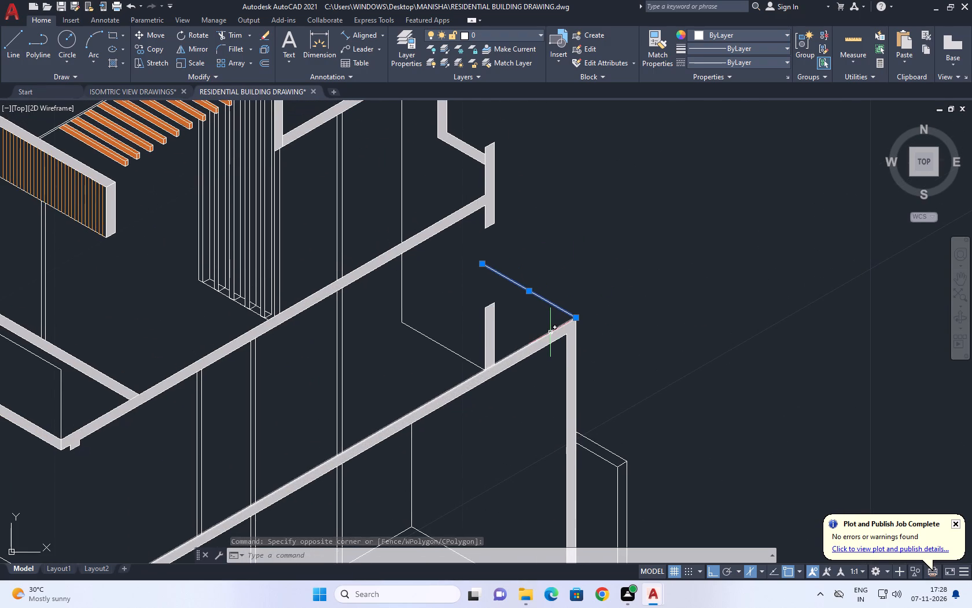
pyautogui.press('Delete')
# Hatch the top rail of the roof terrace railing solid grey.
pyautogui.scroll(-2, 505, 332)
pyautogui.moveTo(518, 342); pyautogui.dragTo(536, 376, button='middle')
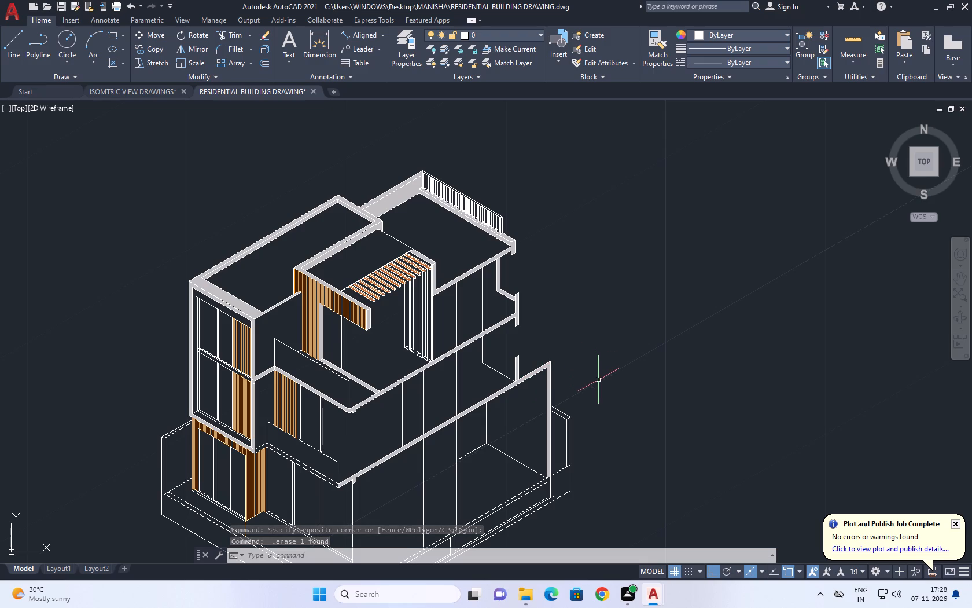
pyautogui.scroll(2, 500, 234)
pyautogui.moveTo(528, 297); pyautogui.dragTo(561, 354, button='middle')
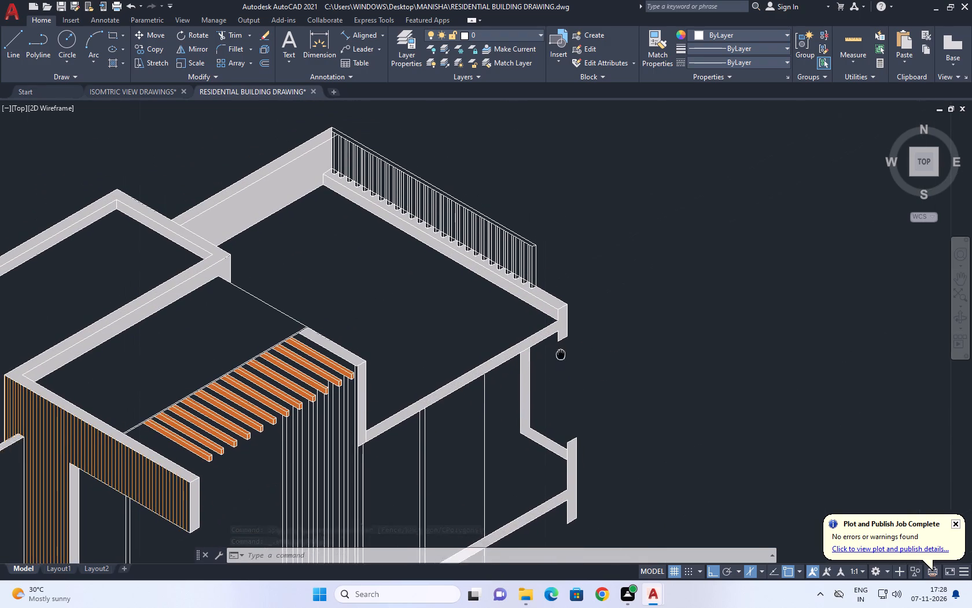
pyautogui.moveTo(561, 354); pyautogui.dragTo(563, 360, button='middle')
pyautogui.moveTo(600, 357); pyautogui.dragTo(598, 377, button='middle')
pyautogui.scroll(2, 421, 209)
pyautogui.moveTo(389, 185); pyautogui.dragTo(403, 201, button='middle')
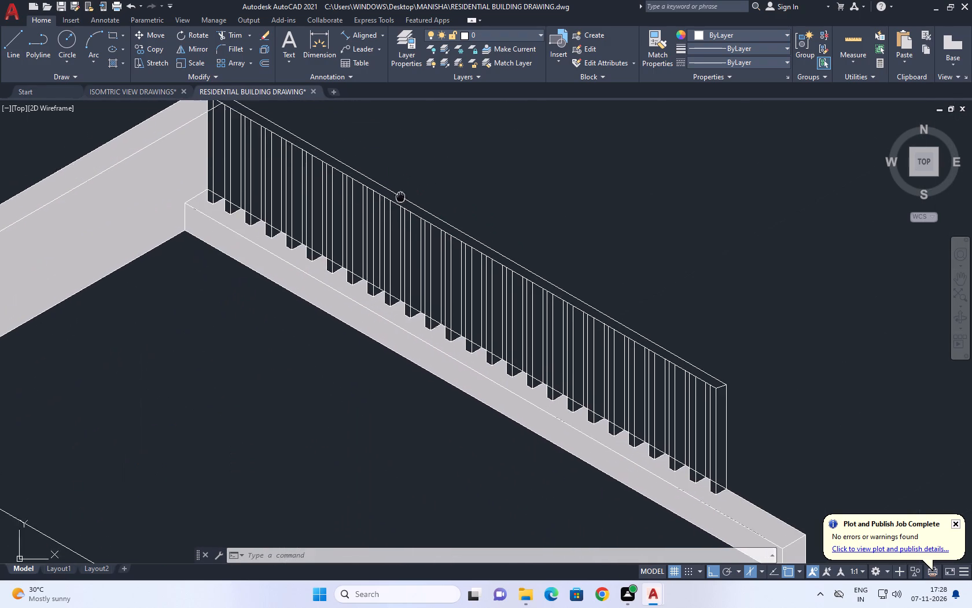
pyautogui.moveTo(403, 201); pyautogui.dragTo(429, 258, button='middle')
pyautogui.press('h')
pyautogui.press('space')
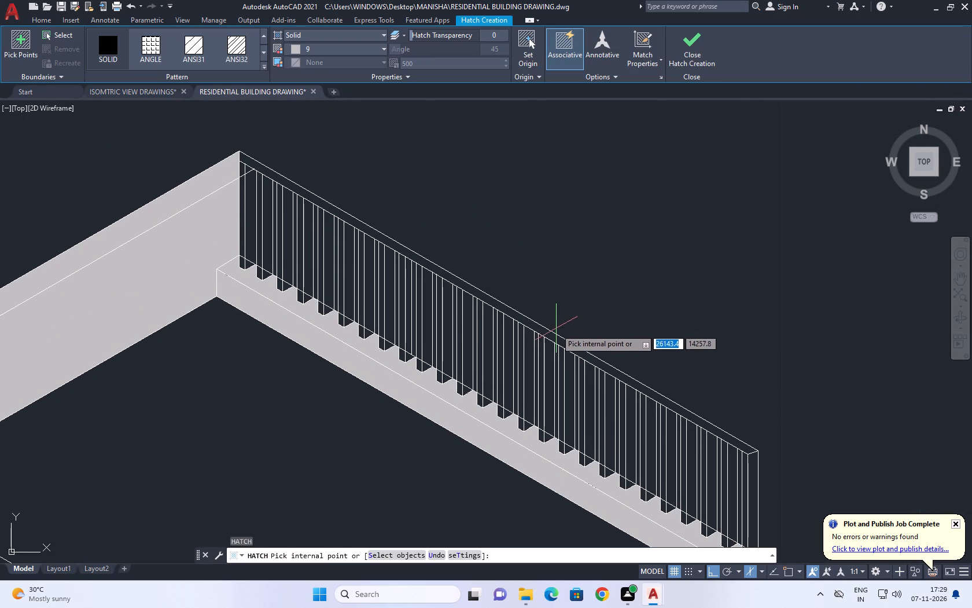
pyautogui.click(553, 335)
pyautogui.press('space')
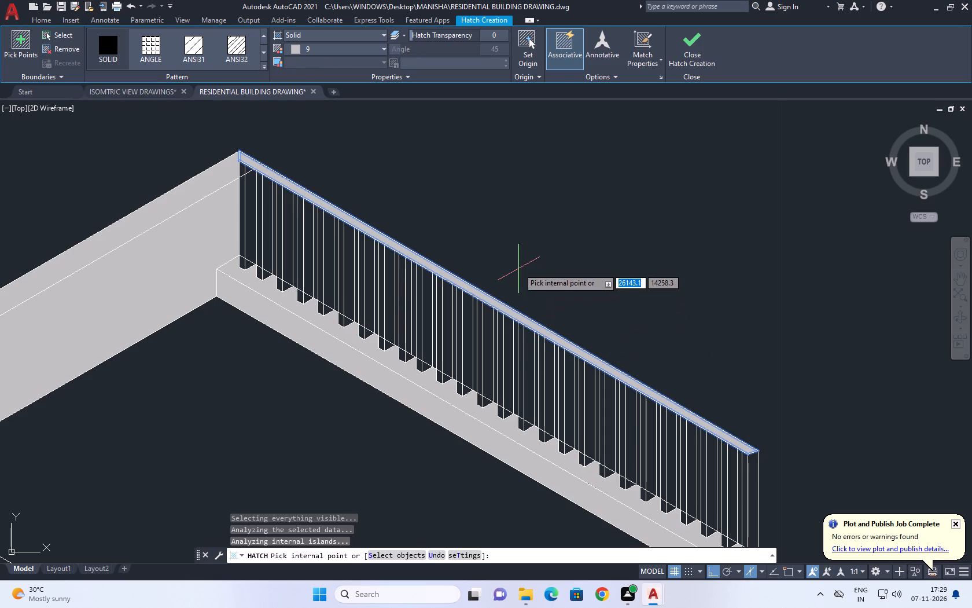
# Hatch the front boundary wall's top strip and long outer face, plus the short return's outer face, solid grey.
pyautogui.scroll(-2, 518, 268)
pyautogui.moveTo(697, 506); pyautogui.dragTo(568, 214, button='middle')
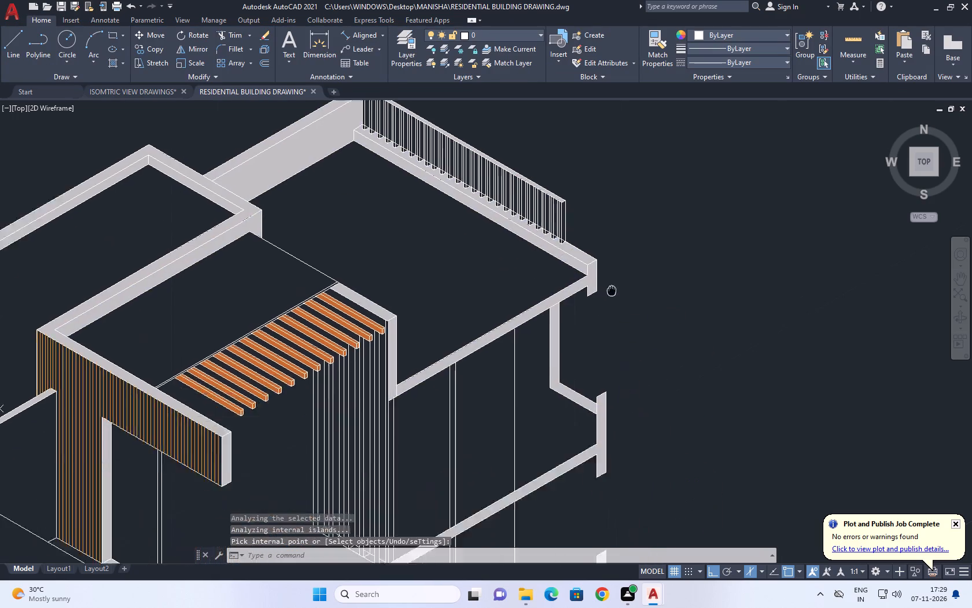
pyautogui.moveTo(568, 214); pyautogui.dragTo(531, 149, button='middle')
pyautogui.scroll(-2, 529, 260)
pyautogui.press('space')
pyautogui.scroll(-1, 533, 427)
pyautogui.moveTo(531, 467); pyautogui.dragTo(614, 353, button='middle')
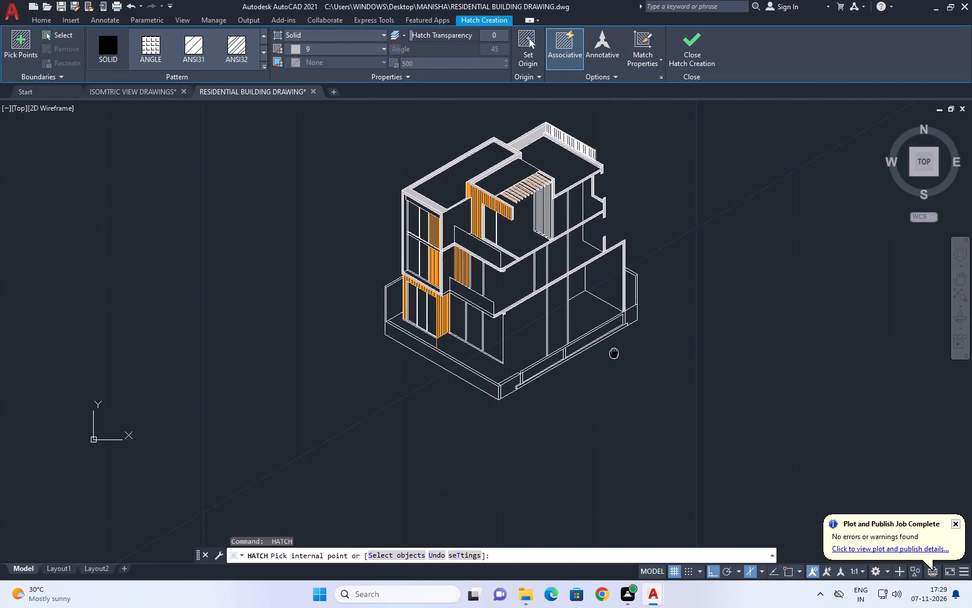
pyautogui.scroll(2, 487, 368)
pyautogui.click(484, 390)
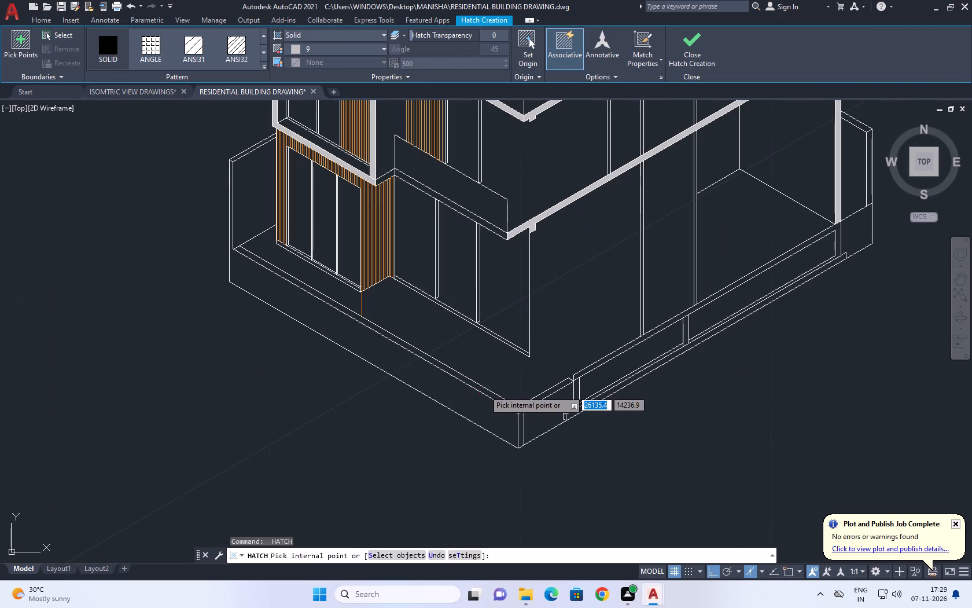
pyautogui.click(465, 403)
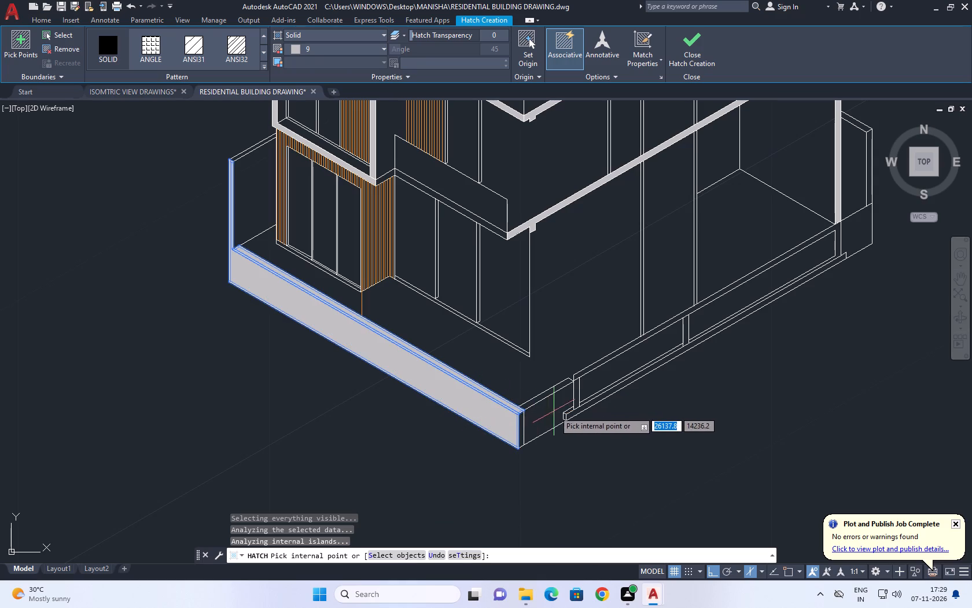
pyautogui.click(550, 407)
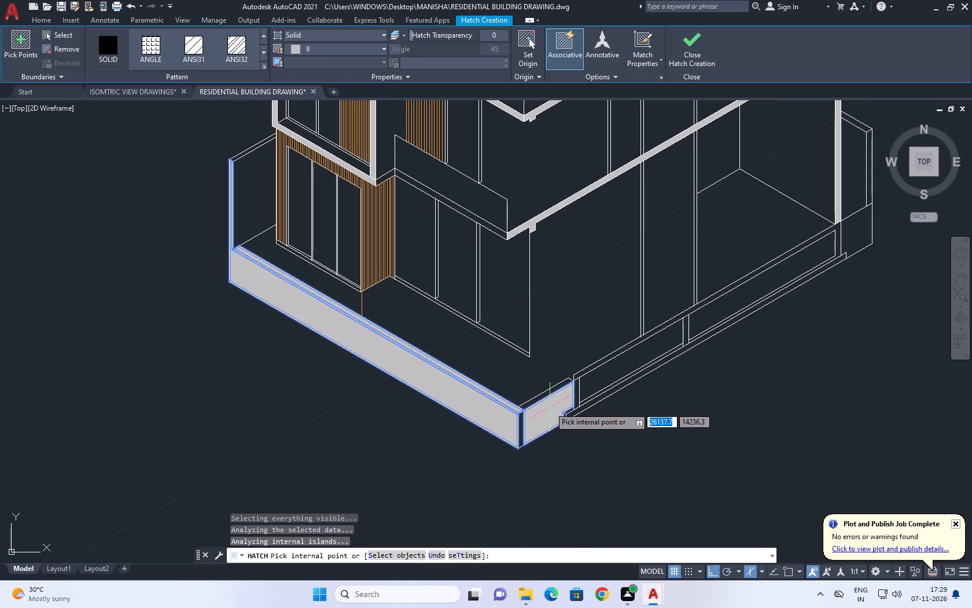
# Hatch the low base ledge along the building's long side, covering its outer face, first top strip and small end pieces.
pyautogui.scroll(1, 583, 411)
pyautogui.click(579, 409)
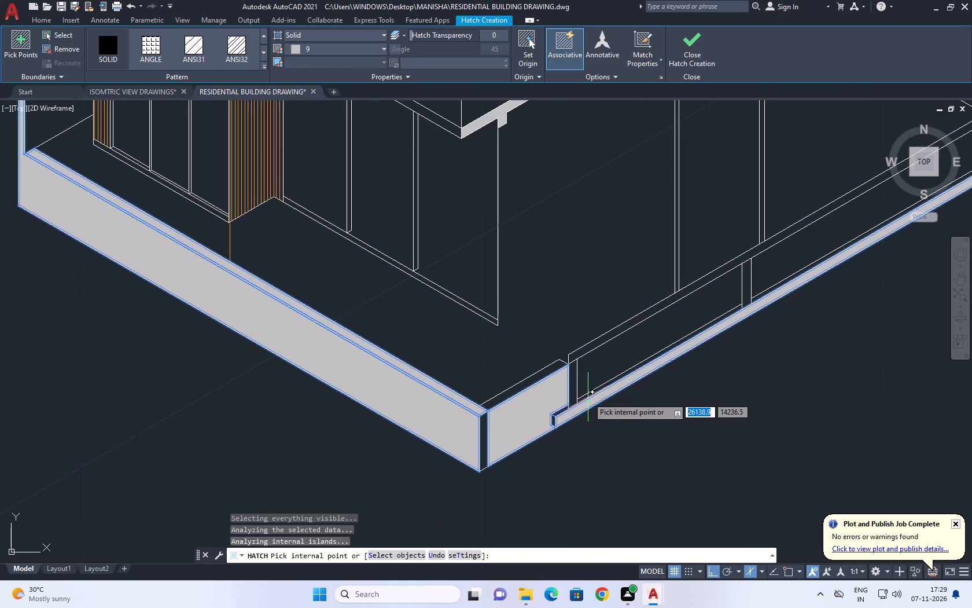
pyautogui.click(588, 394)
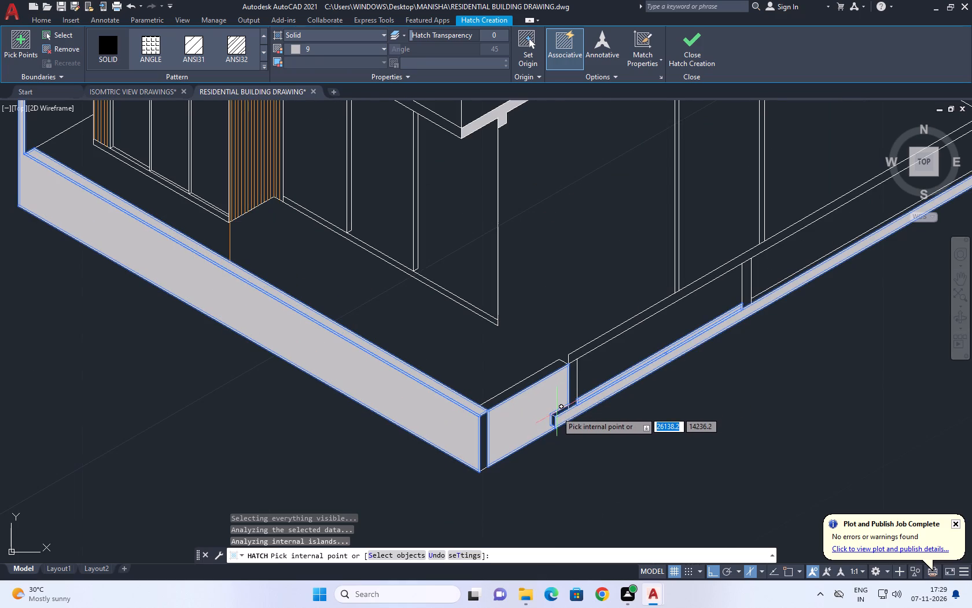
pyautogui.click(557, 414)
pyautogui.click(551, 422)
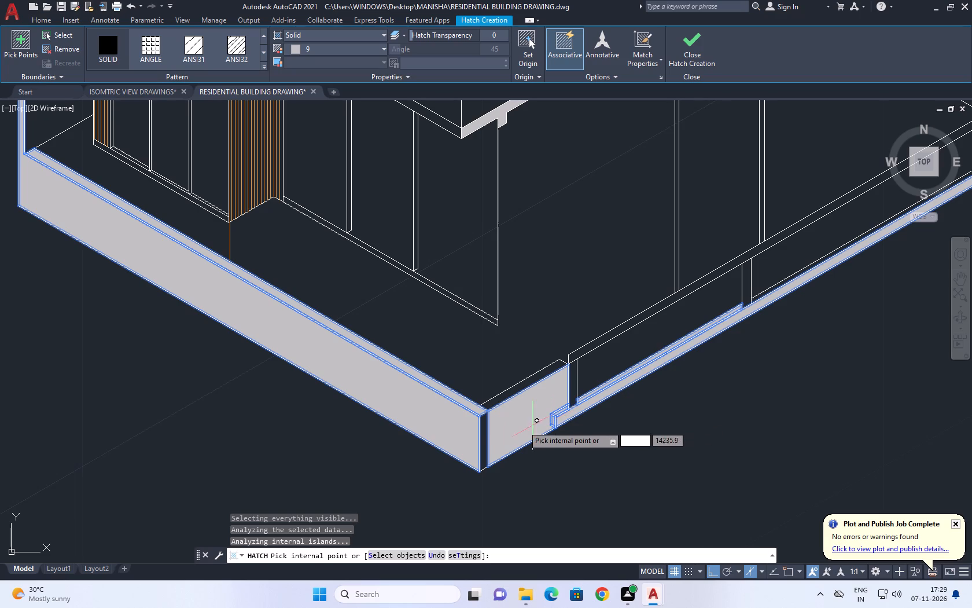
# Hatch the narrow end strip at the front boundary wall's corner and the top strip of its short return solid grey.
pyautogui.click(484, 428)
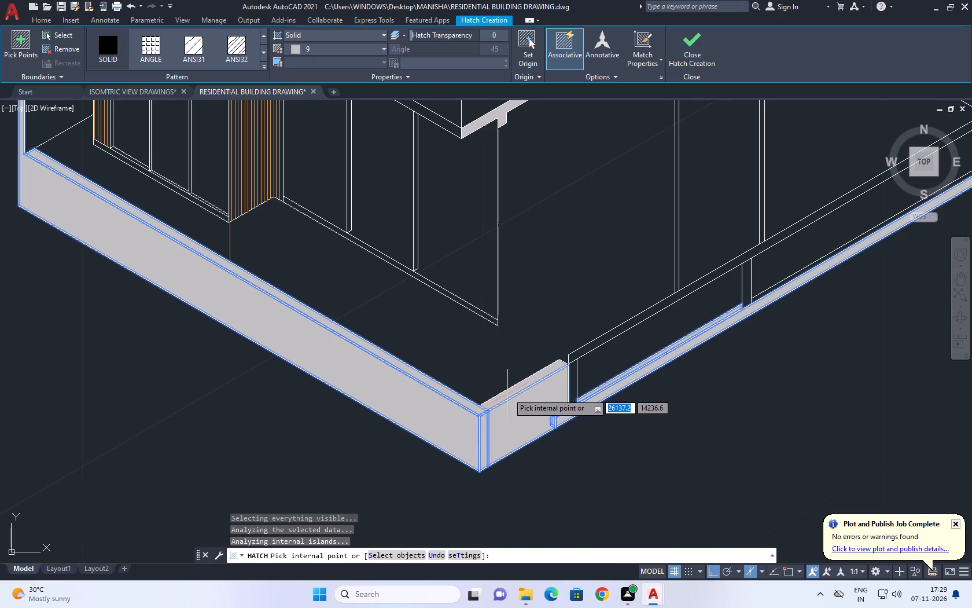
pyautogui.click(508, 393)
pyautogui.click(592, 350)
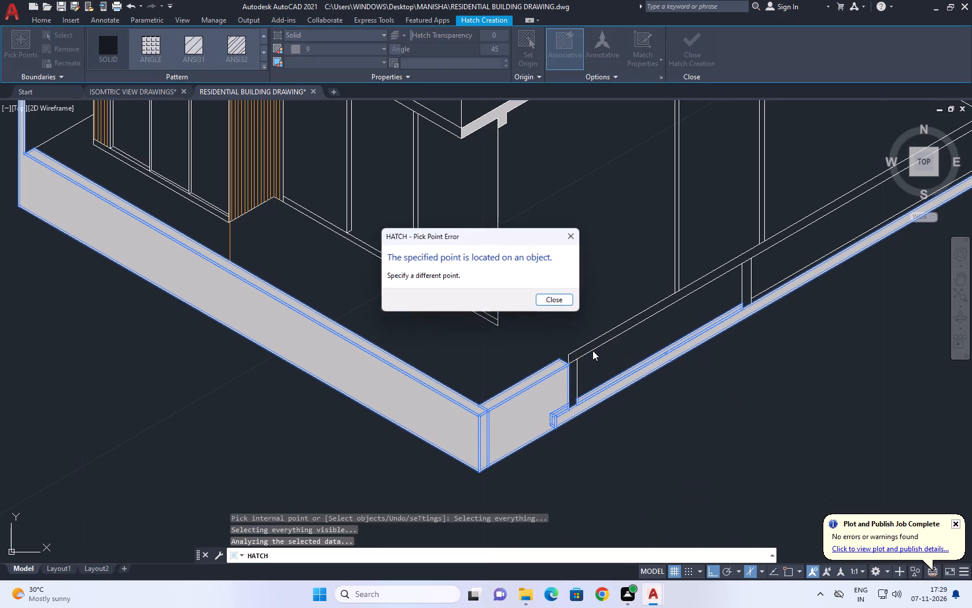
pyautogui.click(572, 237)
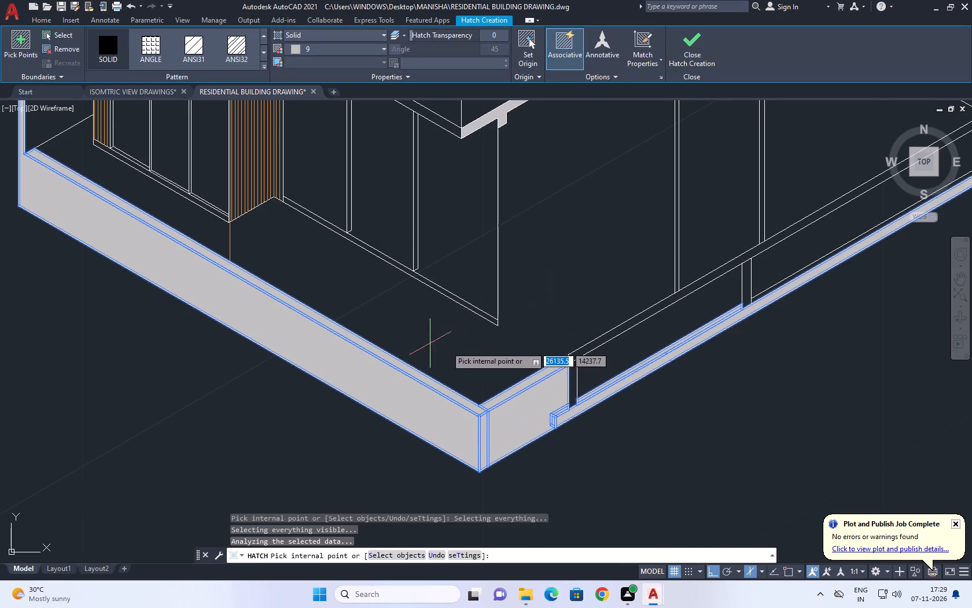
# Hatch the inner sill of the projecting window frame above the entrance and the far side boundary wall's sloping top strip solid grey.
pyautogui.scroll(-2, 621, 318)
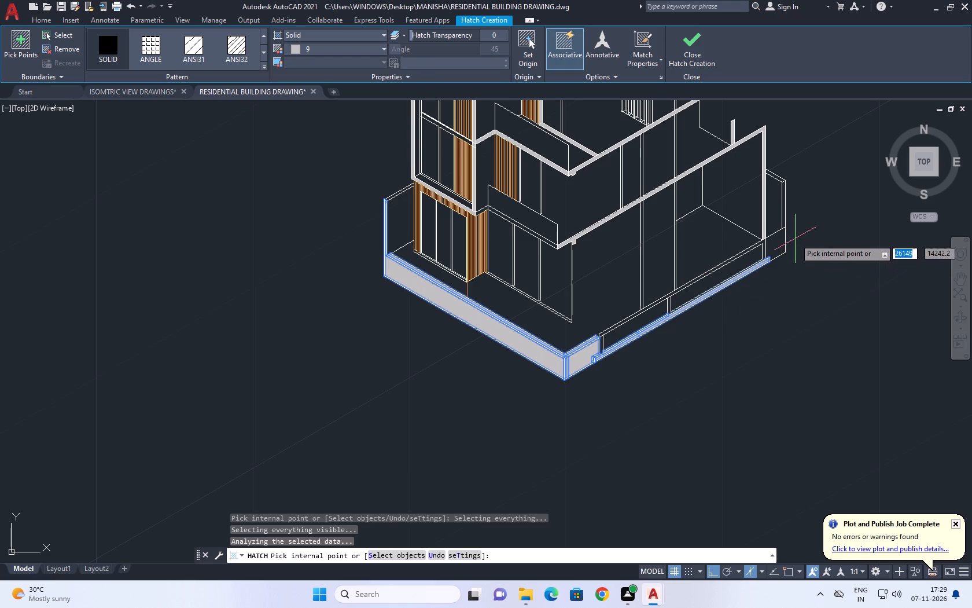
pyautogui.scroll(1, 433, 184)
pyautogui.click(437, 188)
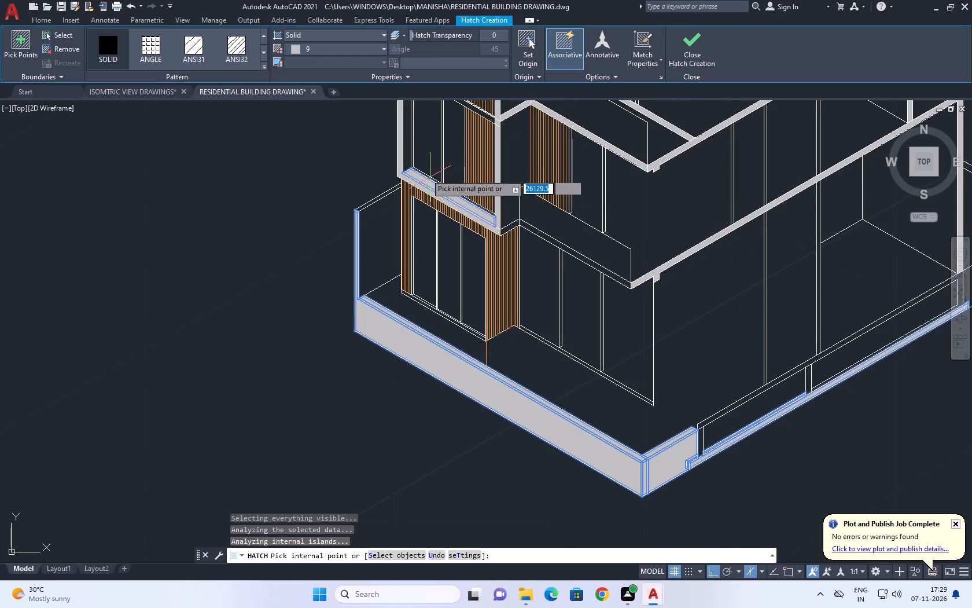
pyautogui.moveTo(414, 164); pyautogui.dragTo(507, 347, button='middle')
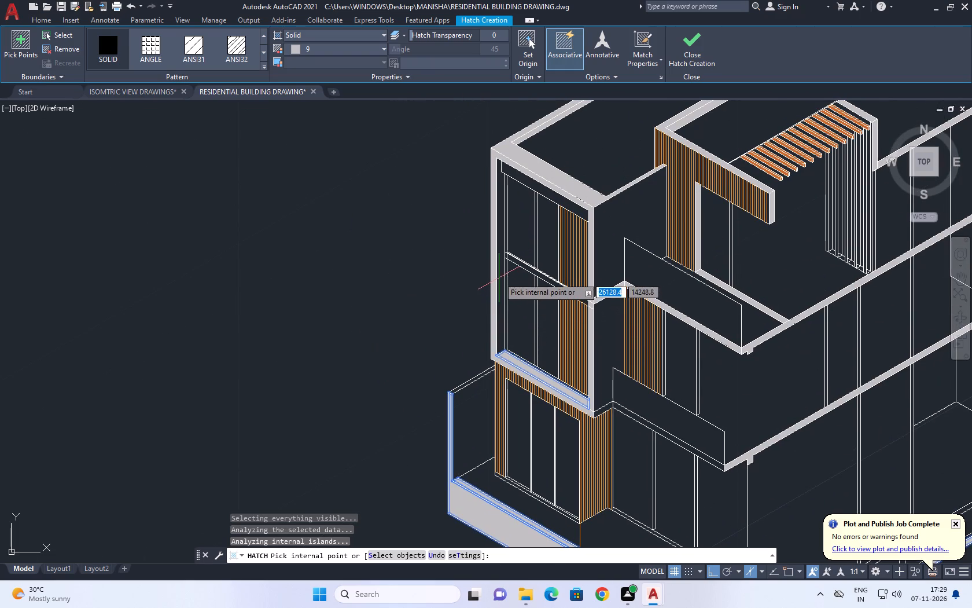
pyautogui.scroll(1, 474, 380)
pyautogui.click(474, 378)
pyautogui.press('space')
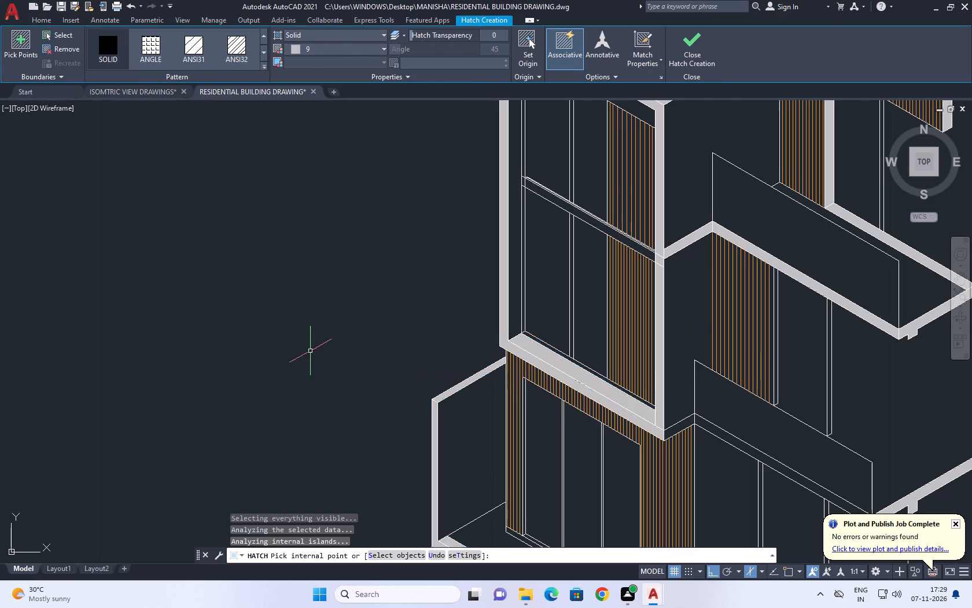
# Hatch the upright edge strip and sloping top strip of the boundary wall at the building's rear corner solid grey.
pyautogui.scroll(-3, 295, 347)
pyautogui.press('space')
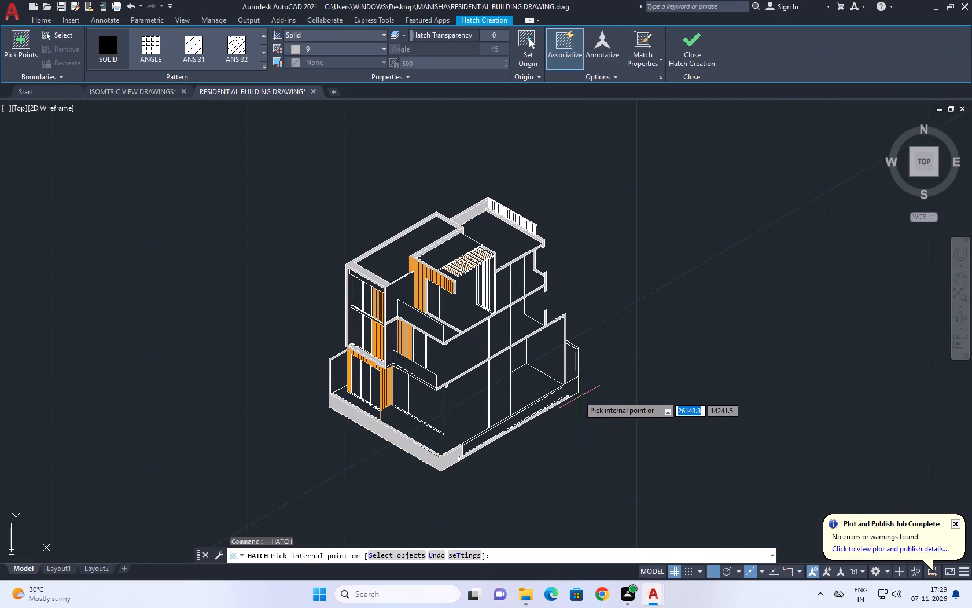
pyautogui.scroll(1, 576, 364)
pyautogui.click(576, 364)
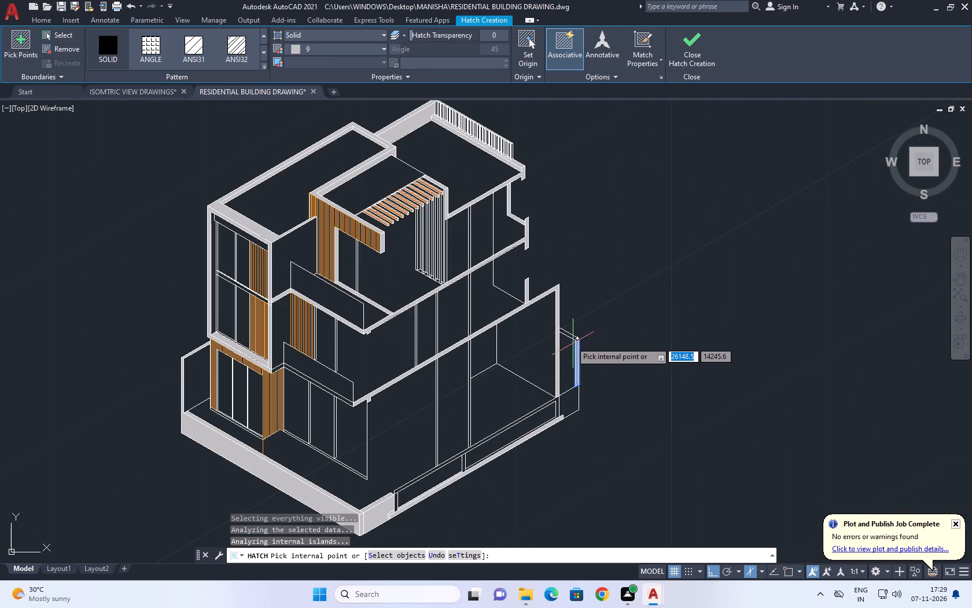
pyautogui.click(573, 336)
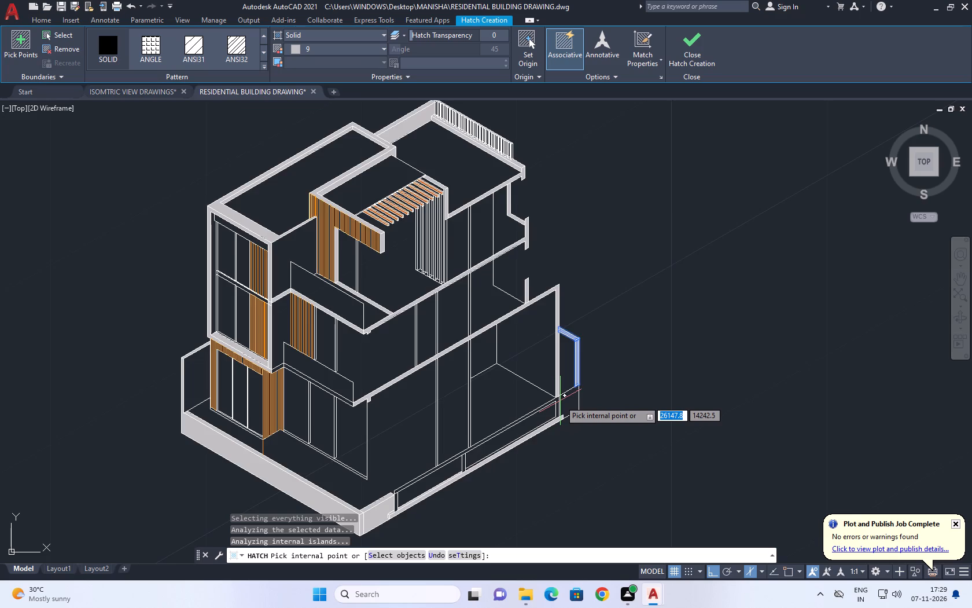
pyautogui.scroll(1, 560, 401)
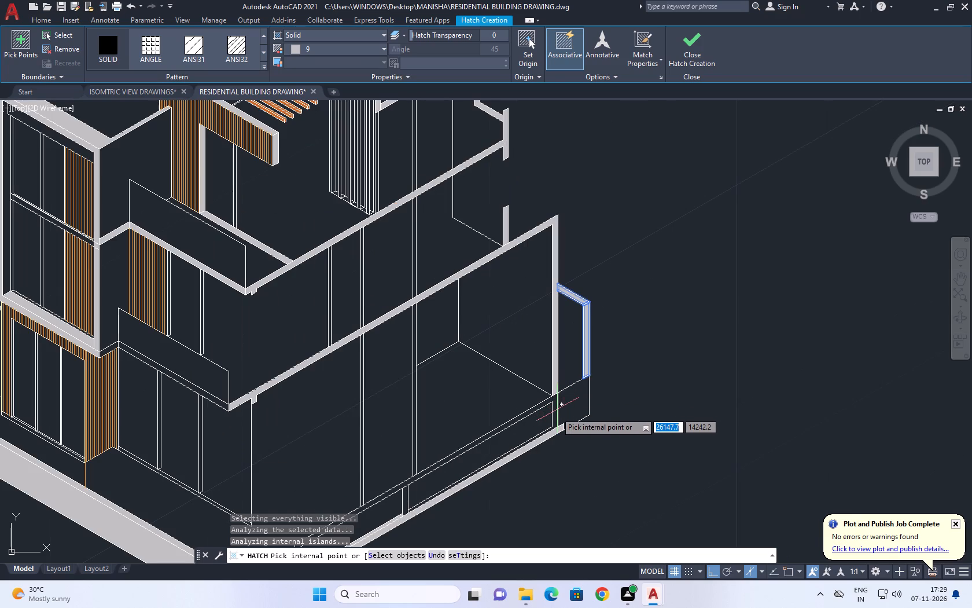
pyautogui.moveTo(554, 413); pyautogui.dragTo(709, 258, button='middle')
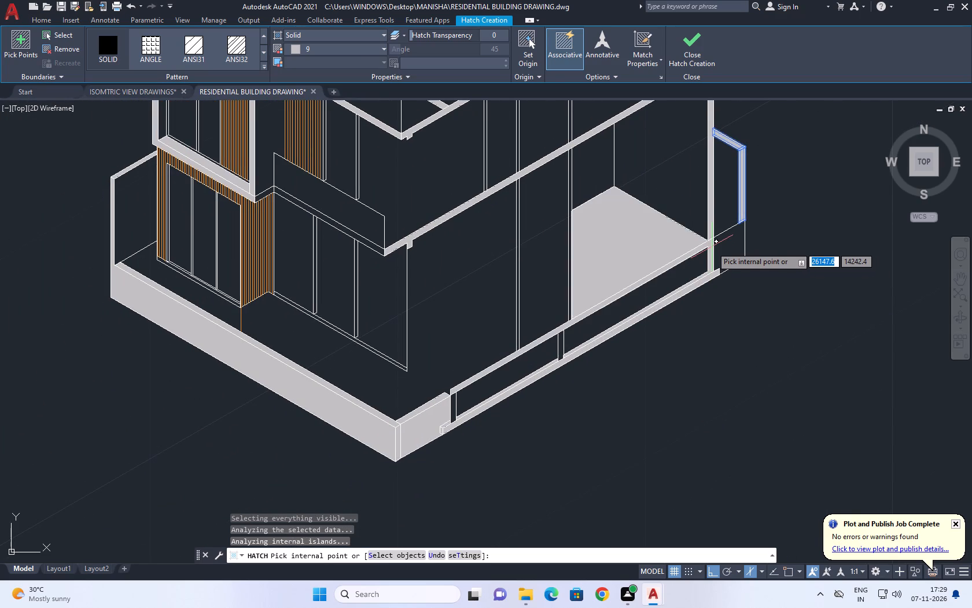
pyautogui.press('Escape')
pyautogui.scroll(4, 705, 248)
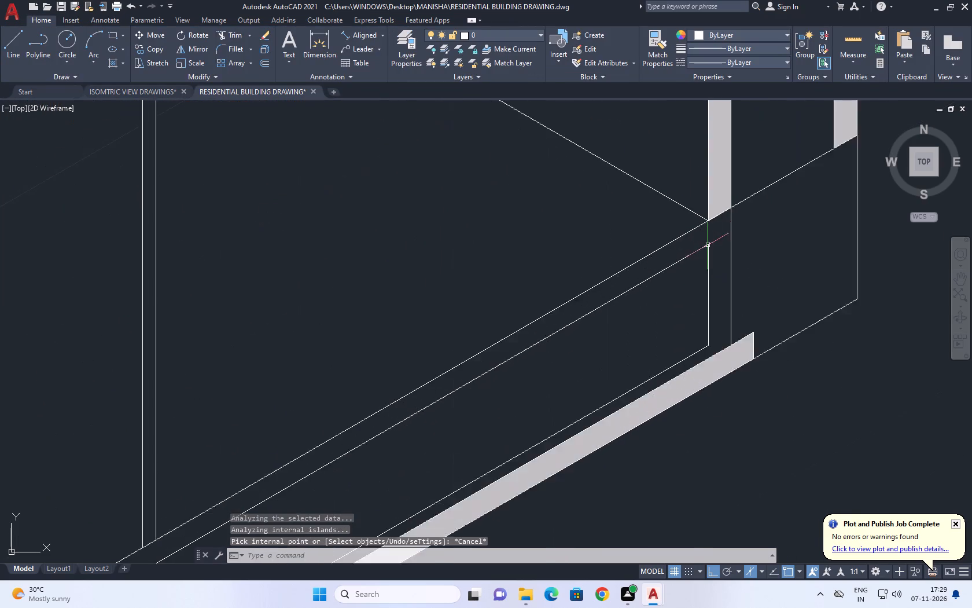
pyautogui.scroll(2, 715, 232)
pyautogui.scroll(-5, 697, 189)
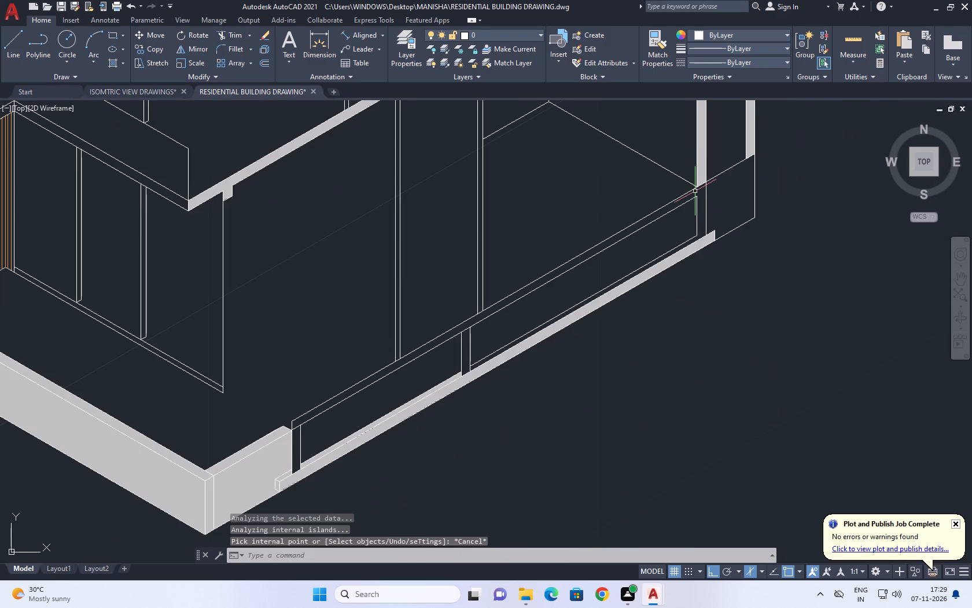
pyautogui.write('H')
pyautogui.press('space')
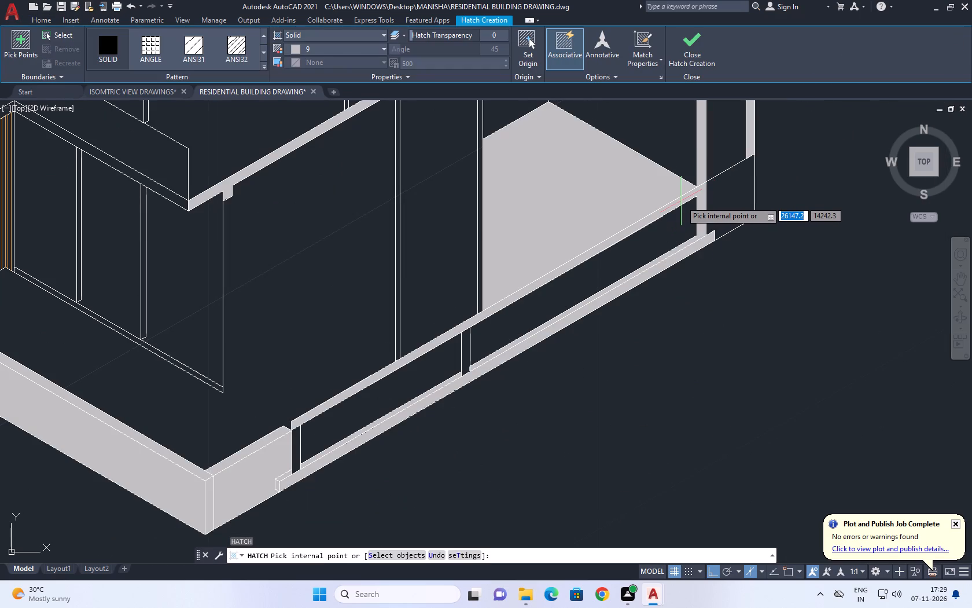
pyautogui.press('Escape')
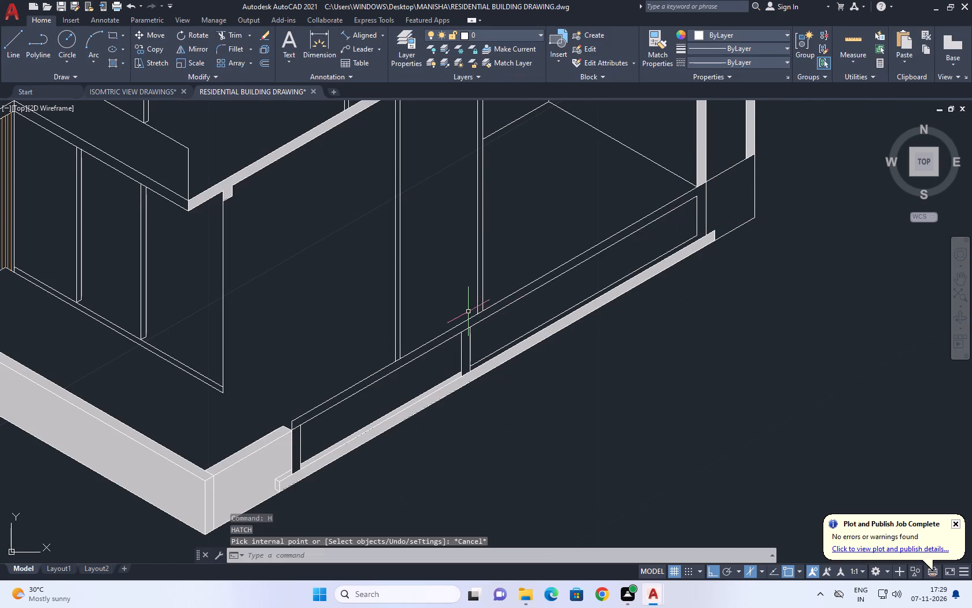
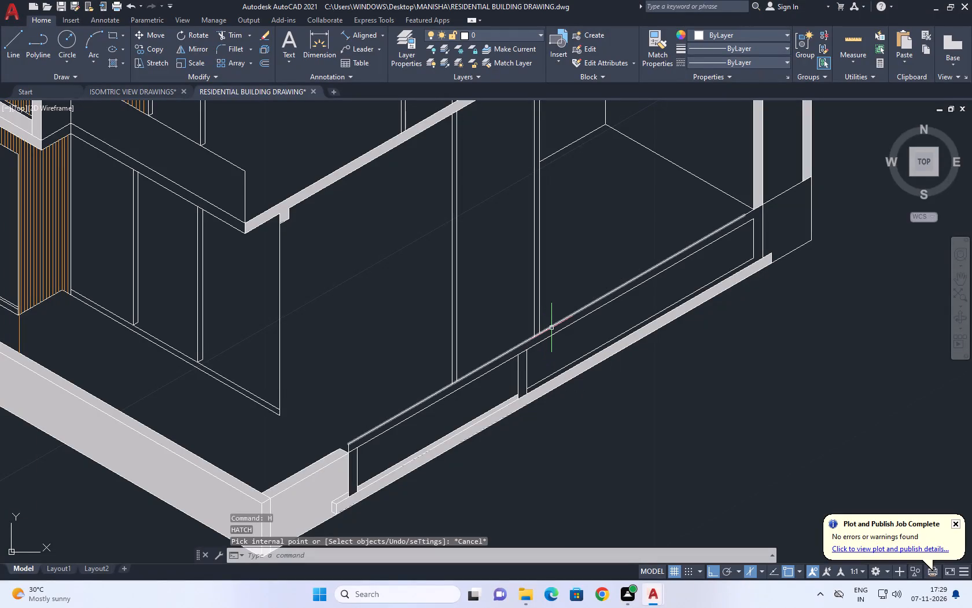
# Extend the vertical window line and the sloping floor line across the upper rail of the ground-floor side frame.
pyautogui.write('EX')
pyautogui.press('space')
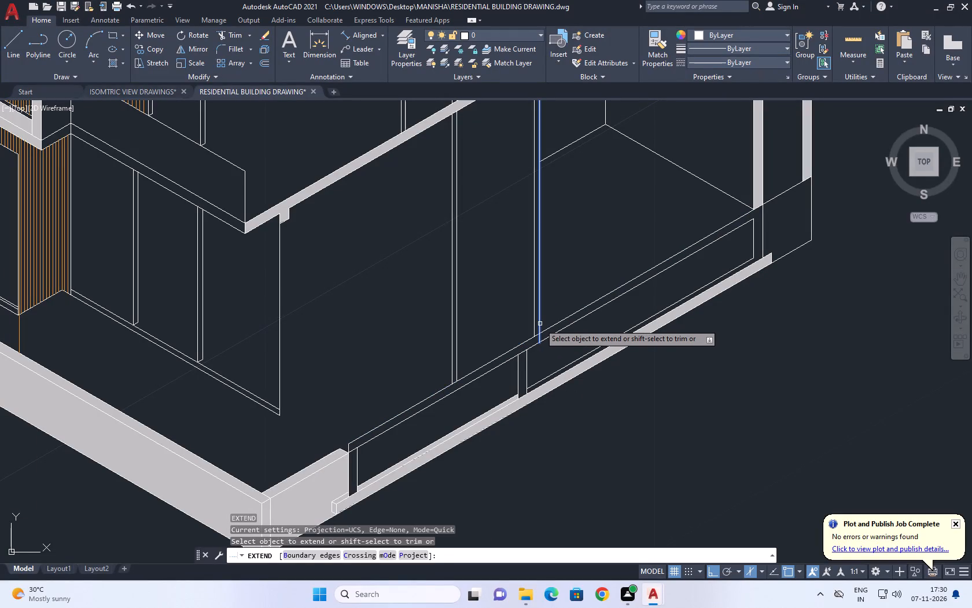
pyautogui.click(540, 324)
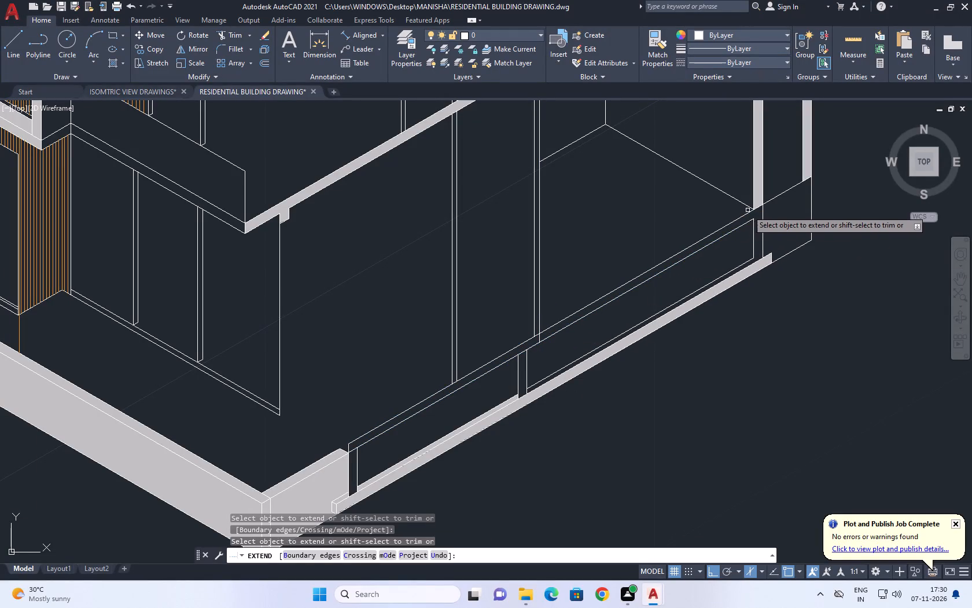
pyautogui.click(750, 207)
pyautogui.press('Escape')
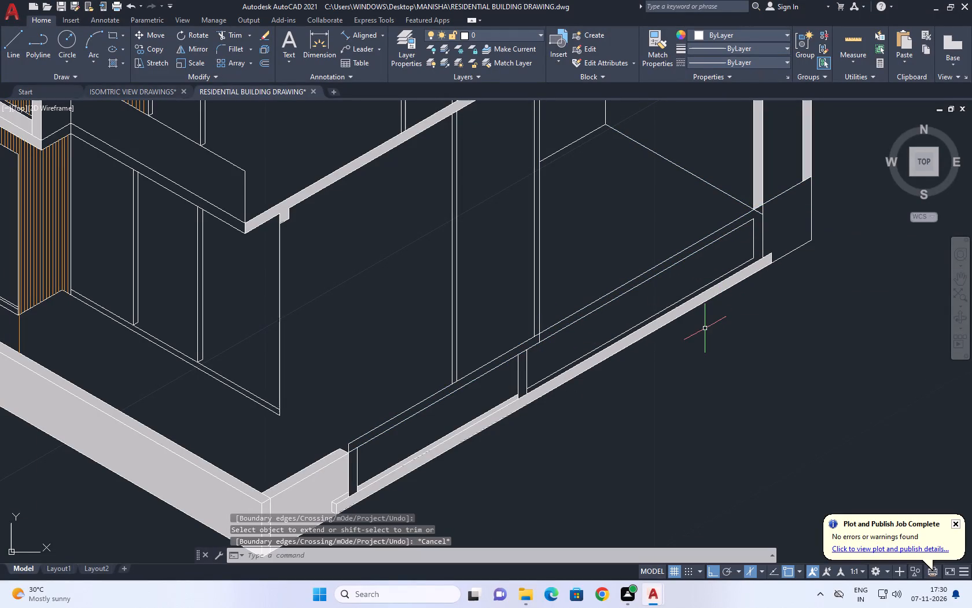
# Hatch the ground-floor side frame's rails and posts with the Solid pattern in colour 9.
pyautogui.write('H')
pyautogui.press('space')
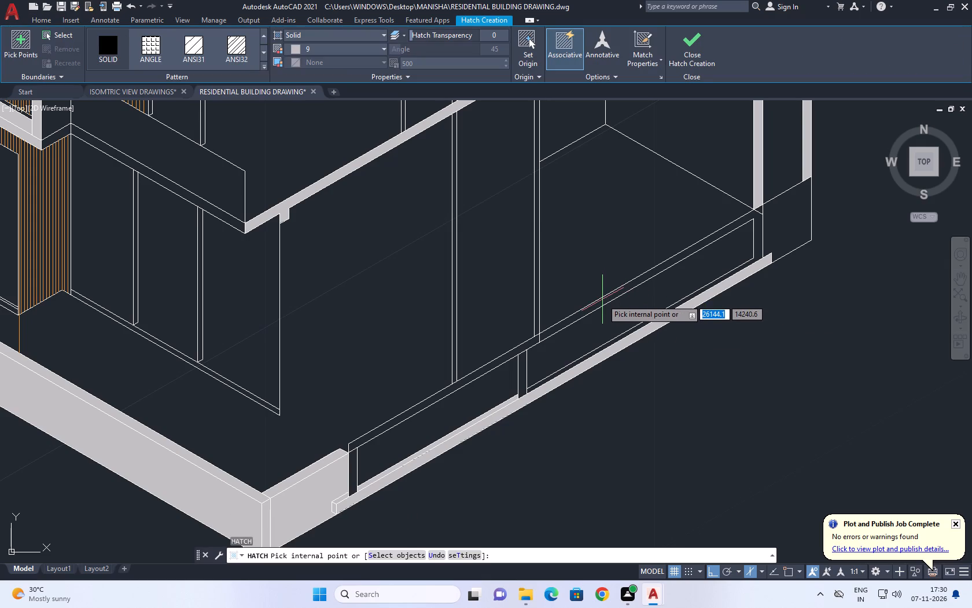
pyautogui.click(602, 300)
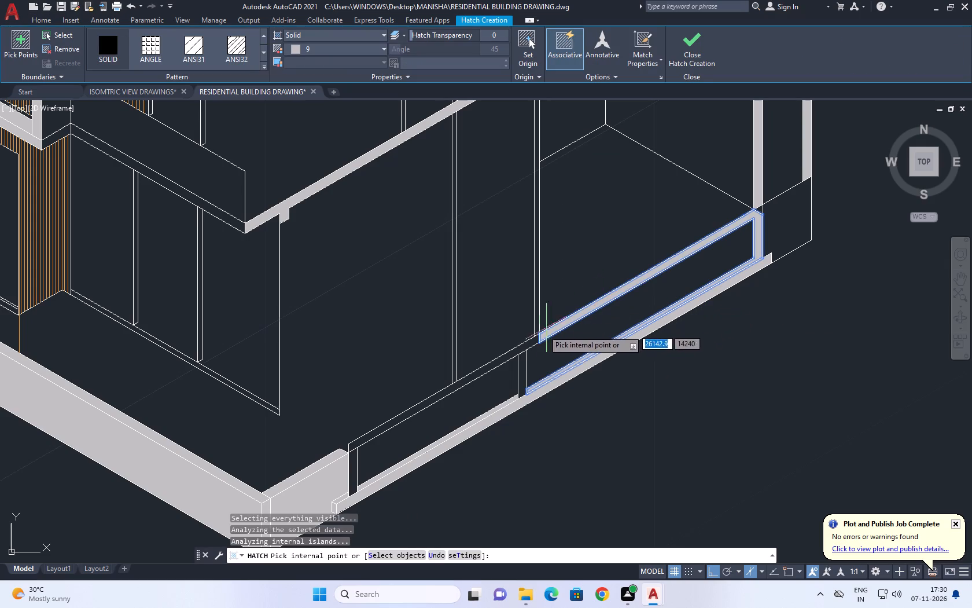
pyautogui.click(511, 353)
pyautogui.click(521, 371)
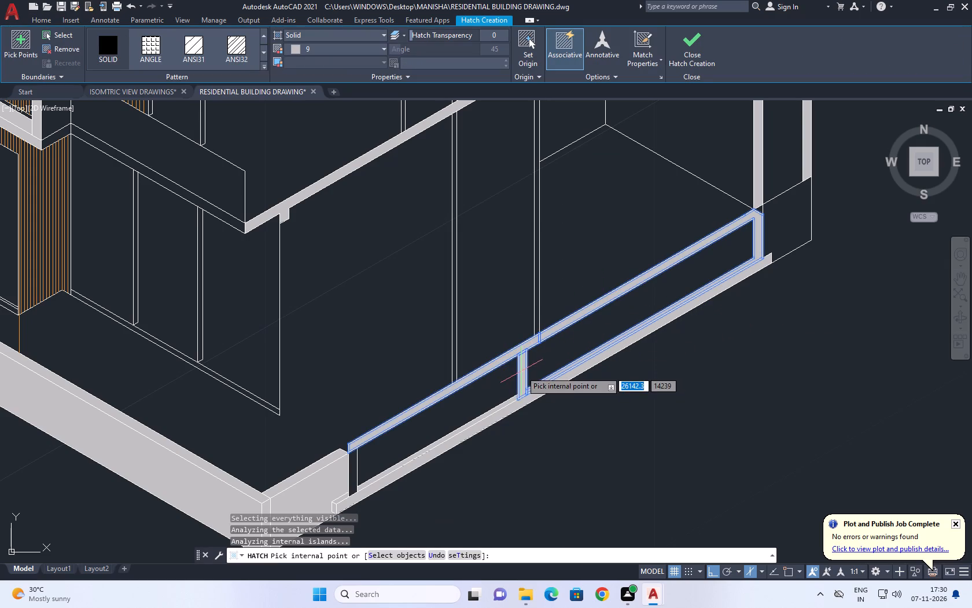
pyautogui.click(349, 474)
pyautogui.press('Escape')
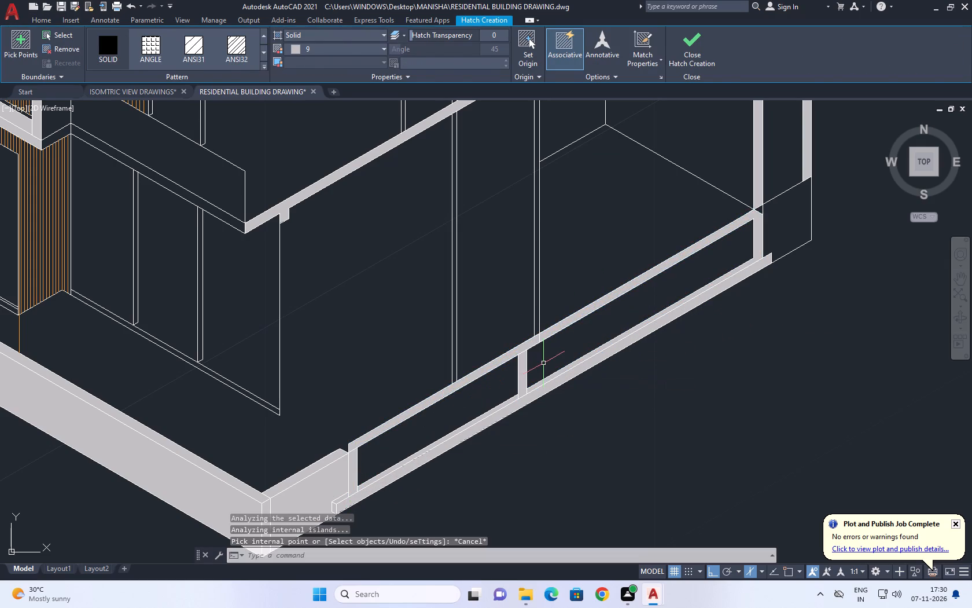
# Shorten the sloping floor line by stretching its lower endpoint back to the inner corner of the end post.
pyautogui.moveTo(678, 253); pyautogui.dragTo(660, 307, button='middle')
pyautogui.click(719, 259)
pyautogui.moveTo(718, 242); pyautogui.dragTo(714, 236)
pyautogui.scroll(1, 743, 288)
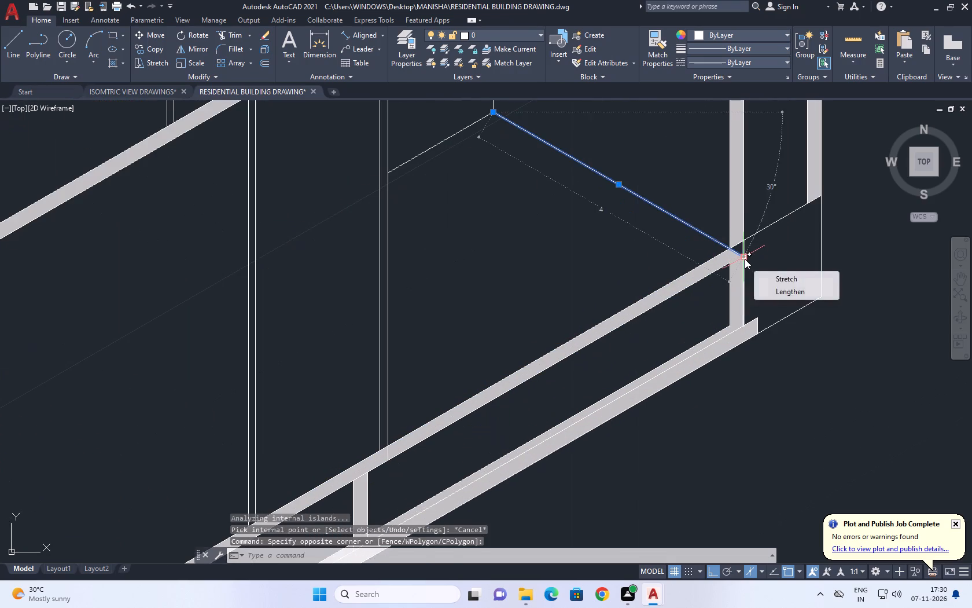
pyautogui.click(745, 259)
pyautogui.click(728, 252)
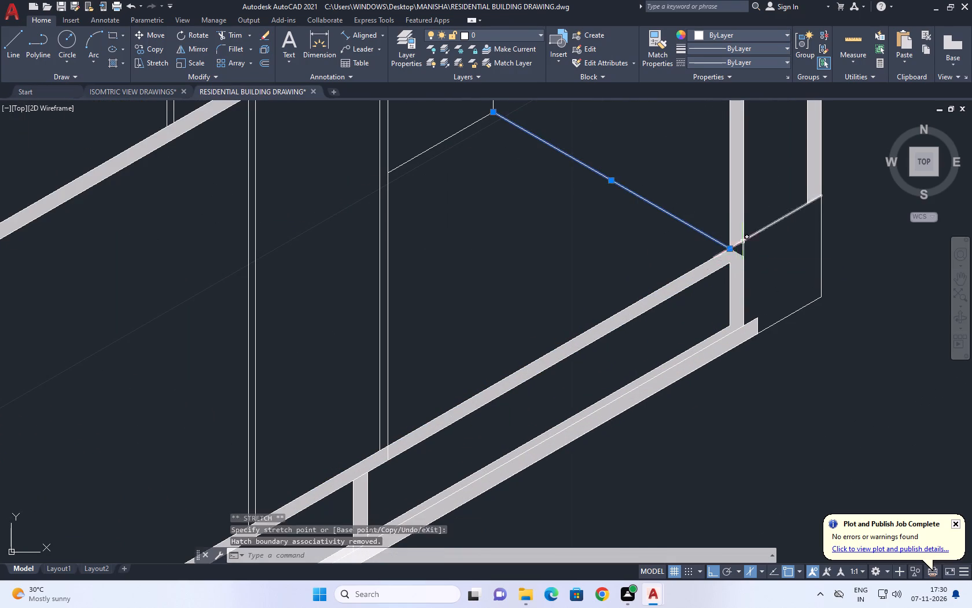
pyautogui.press('Escape')
# Hatch the small unfilled gap at the junction of the upper rail and end post with Solid in colour 9.
pyautogui.press('h')
pyautogui.press('space')
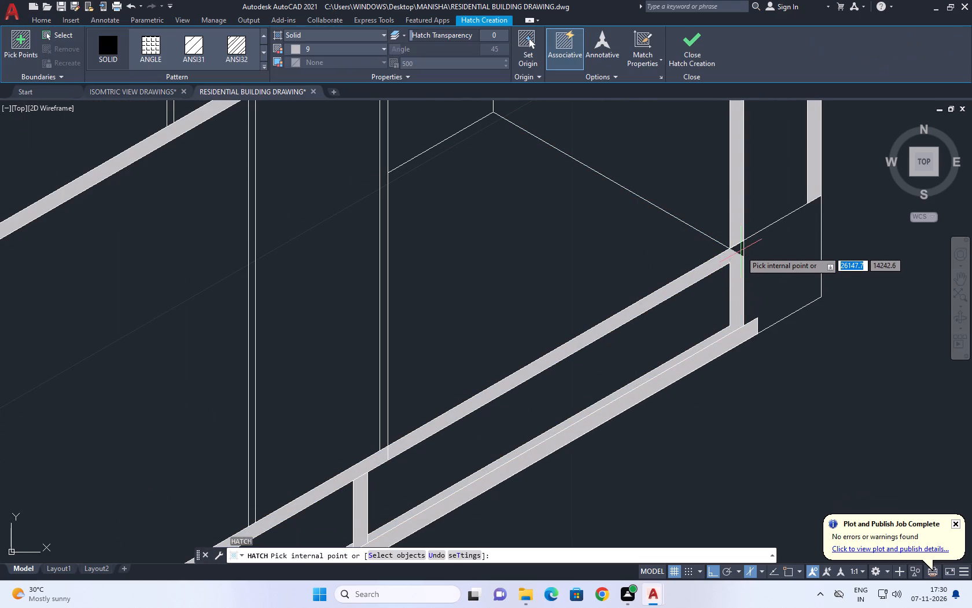
pyautogui.click(741, 251)
pyautogui.press('Escape')
pyautogui.scroll(-1, 721, 270)
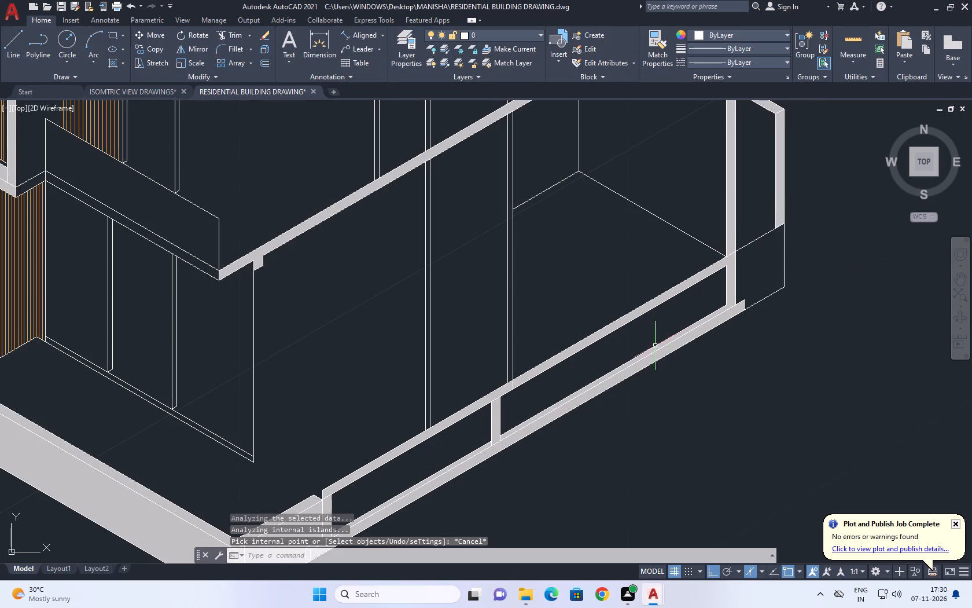
# Shorten the vertical window line by stretching its lower endpoint up to the upper edge of the side rail.
pyautogui.moveTo(642, 375); pyautogui.dragTo(646, 314, button='middle')
pyautogui.scroll(-1, 646, 314)
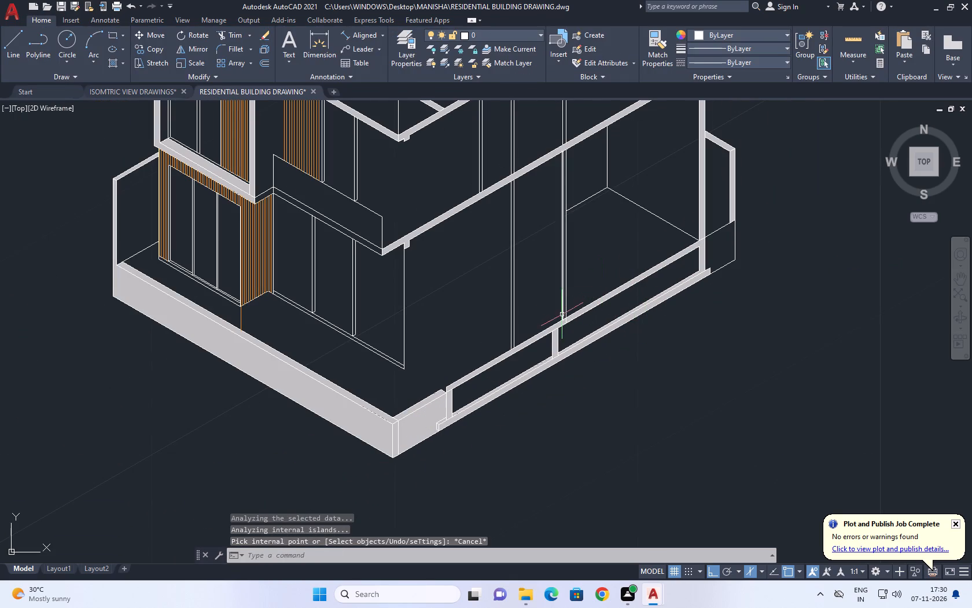
pyautogui.click(566, 307)
pyautogui.scroll(4, 571, 332)
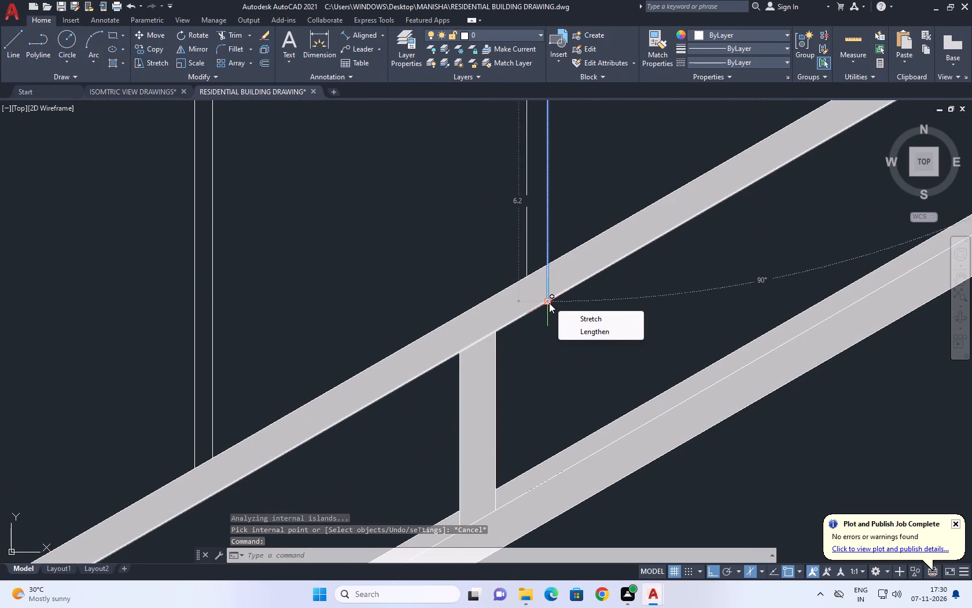
pyautogui.click(549, 303)
pyautogui.click(549, 262)
pyautogui.rightClick(592, 327)
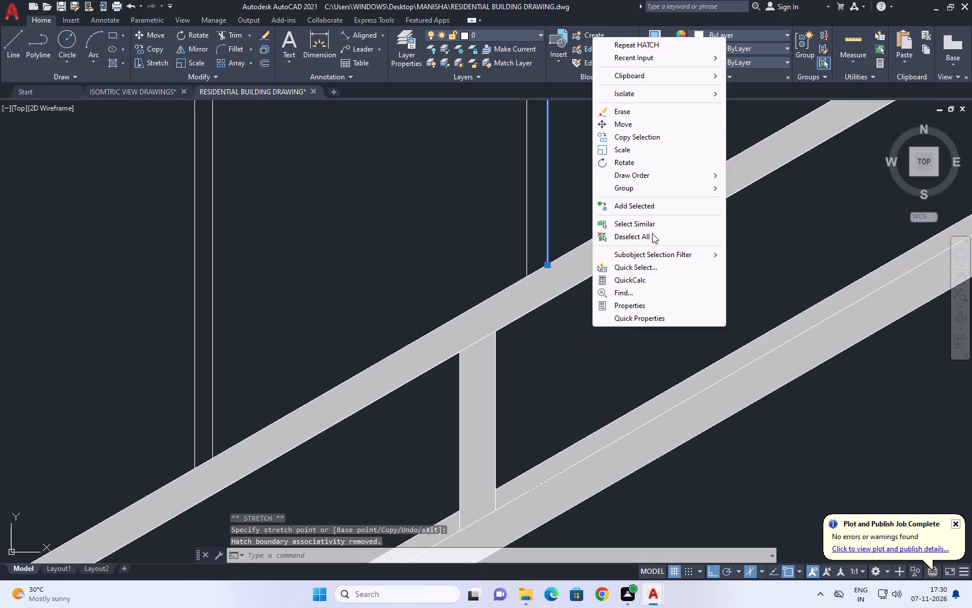
pyautogui.click(652, 233)
# Hatch the slab edge band above the ground-floor front windows with the Solid pattern in colour 9.
pyautogui.scroll(-3, 580, 356)
pyautogui.moveTo(639, 306); pyautogui.dragTo(631, 348, button='middle')
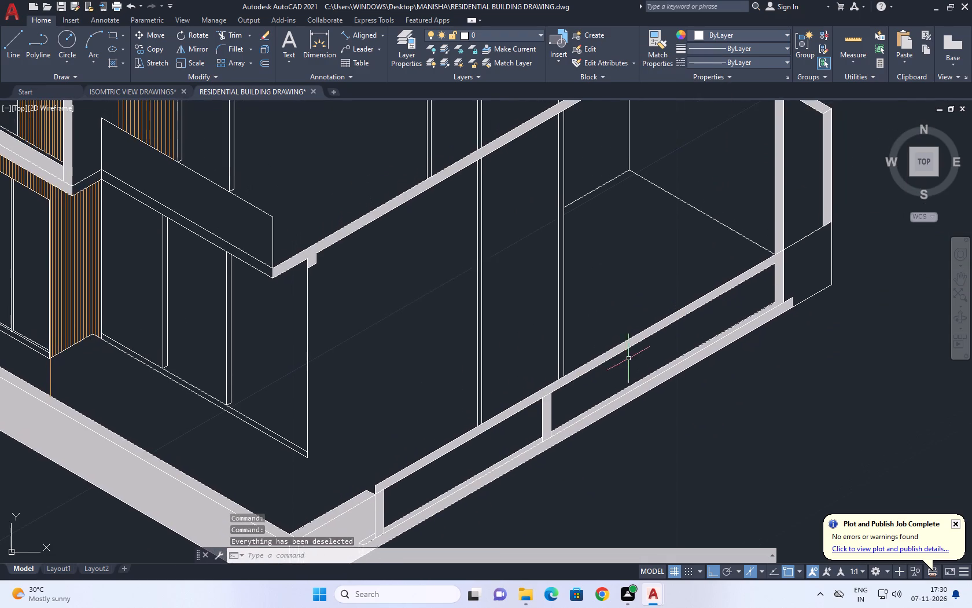
pyautogui.scroll(-1, 623, 370)
pyautogui.moveTo(767, 332); pyautogui.dragTo(754, 367, button='middle')
pyautogui.moveTo(586, 413); pyautogui.dragTo(713, 345, button='middle')
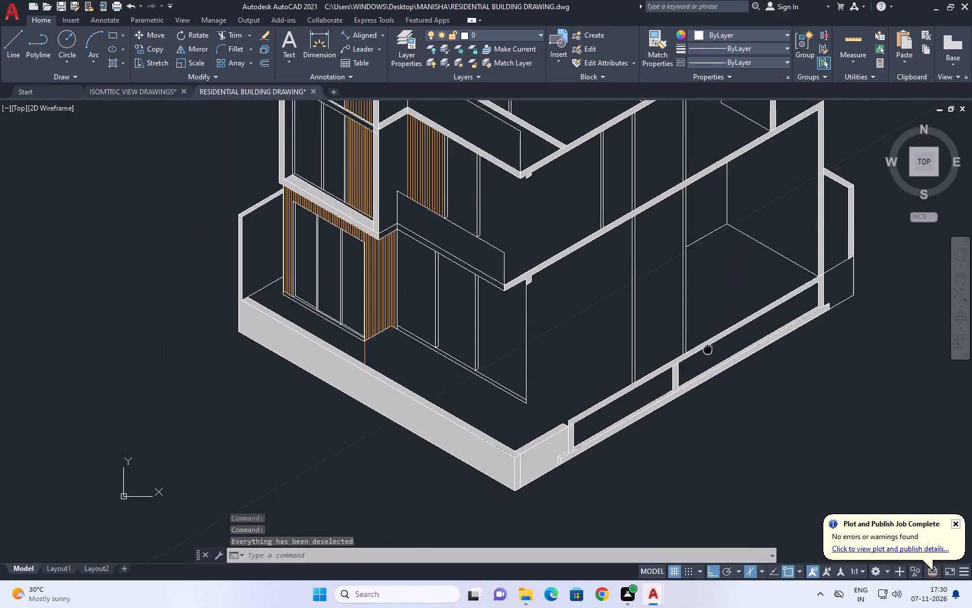
pyautogui.moveTo(713, 345); pyautogui.dragTo(717, 340, button='middle')
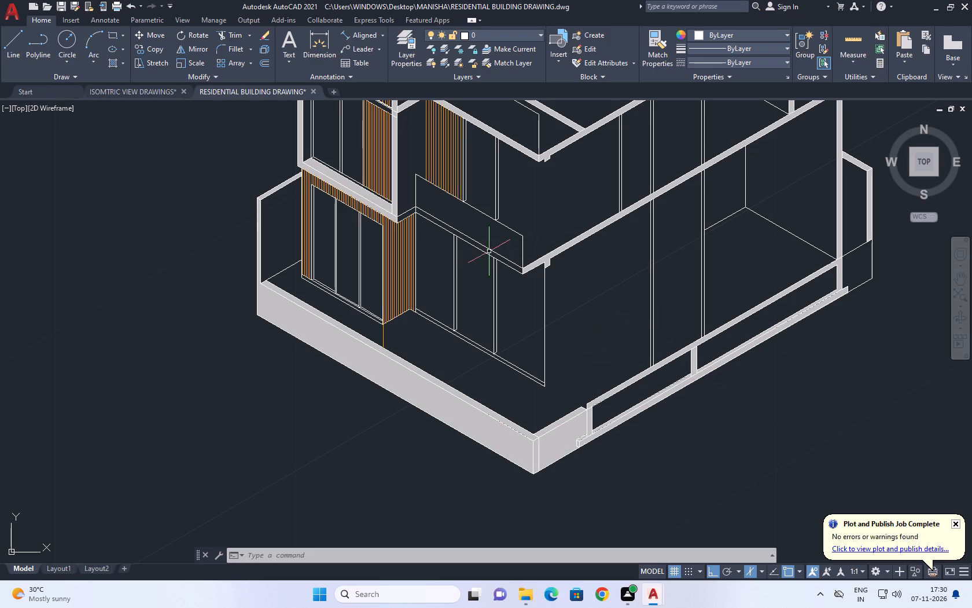
pyautogui.moveTo(480, 250); pyautogui.dragTo(510, 312, button='middle')
pyautogui.moveTo(570, 302); pyautogui.dragTo(575, 326, button='middle')
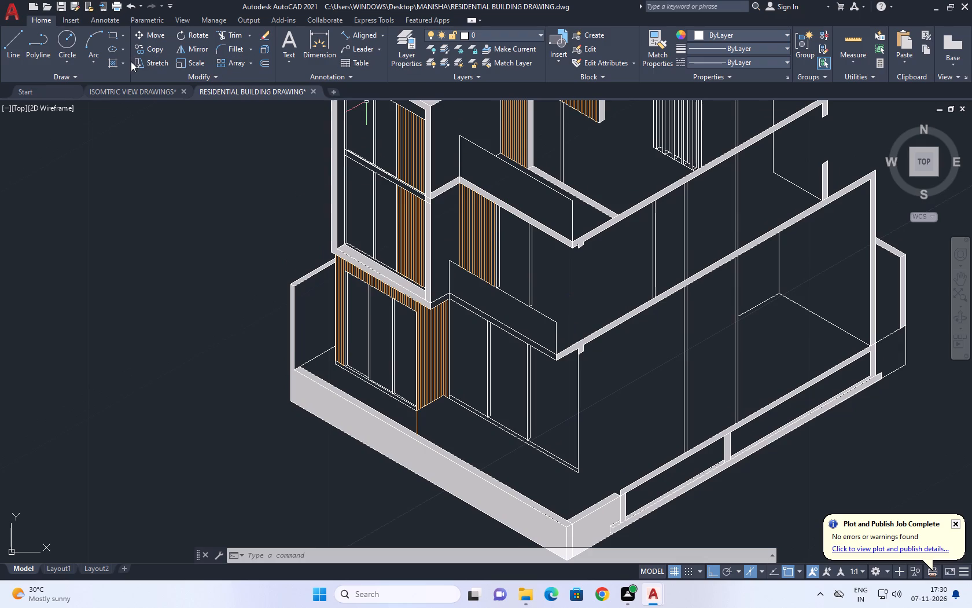
pyautogui.click(114, 66)
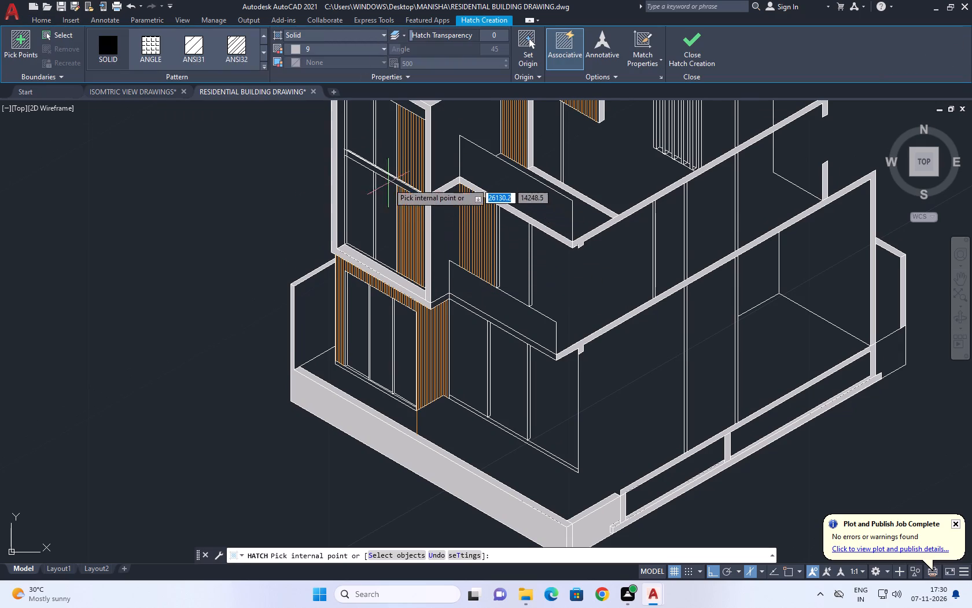
pyautogui.moveTo(387, 182); pyautogui.dragTo(433, 230, button='middle')
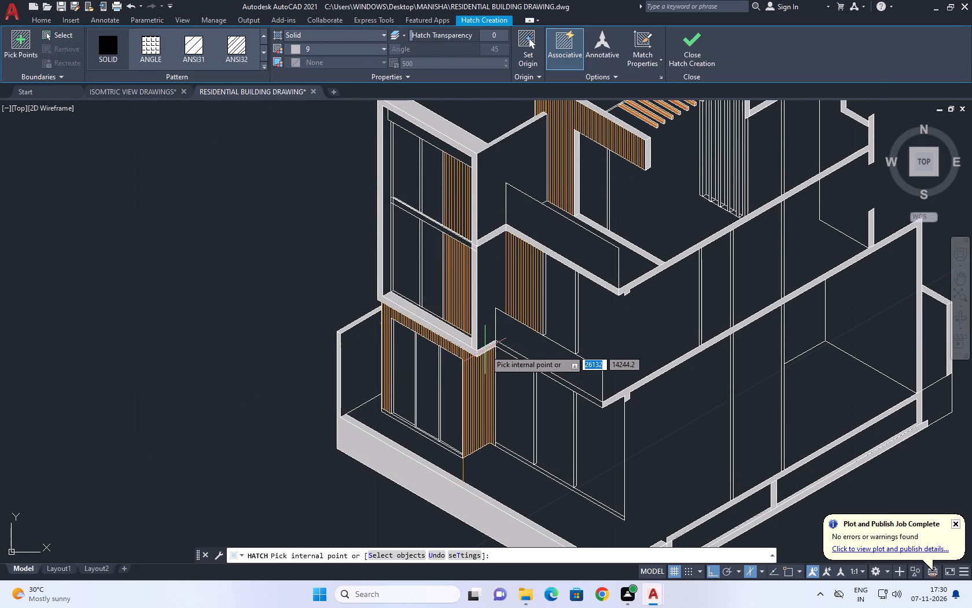
pyautogui.click(485, 350)
pyautogui.scroll(1, 512, 356)
pyautogui.click(520, 357)
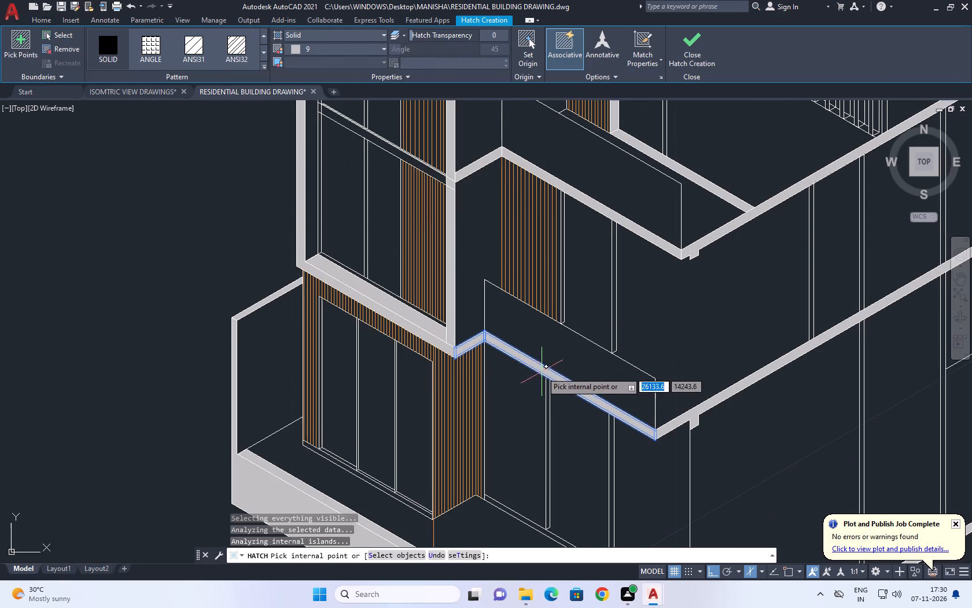
# Hatch the base strips beneath both ground-floor front window groups with the same solid fill.
pyautogui.moveTo(470, 429); pyautogui.dragTo(518, 294, button='middle')
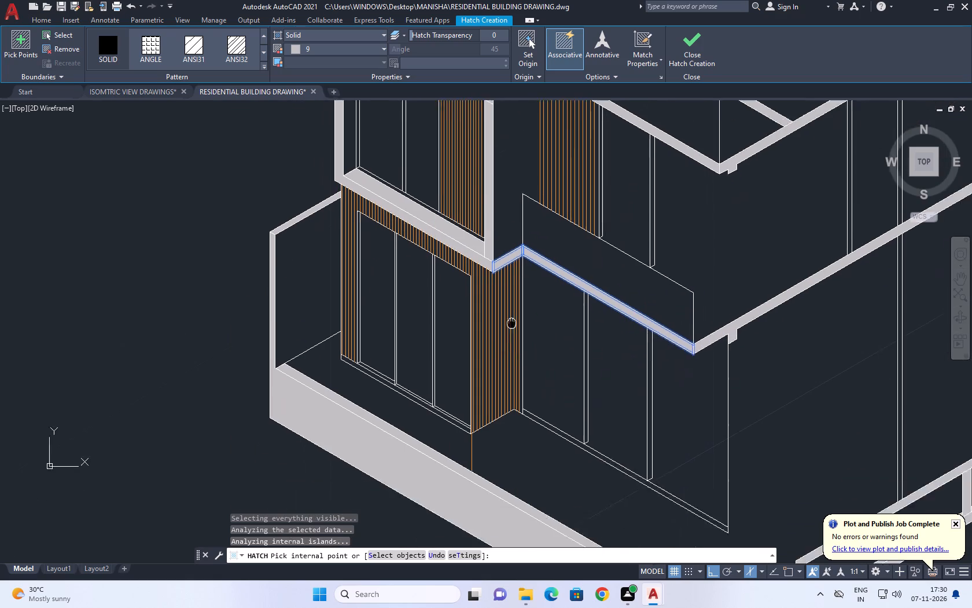
pyautogui.moveTo(518, 294); pyautogui.dragTo(528, 217, button='middle')
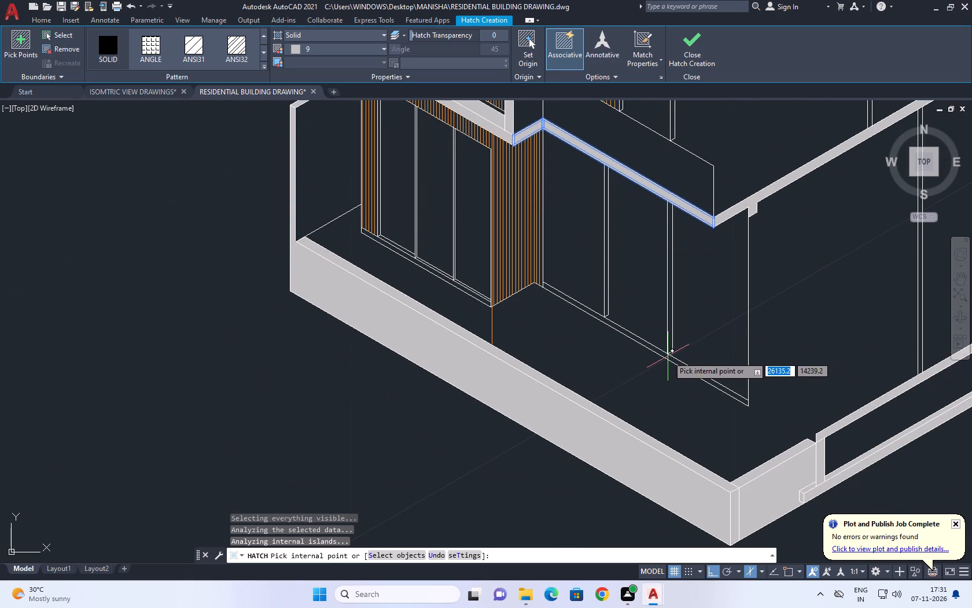
pyautogui.click(658, 351)
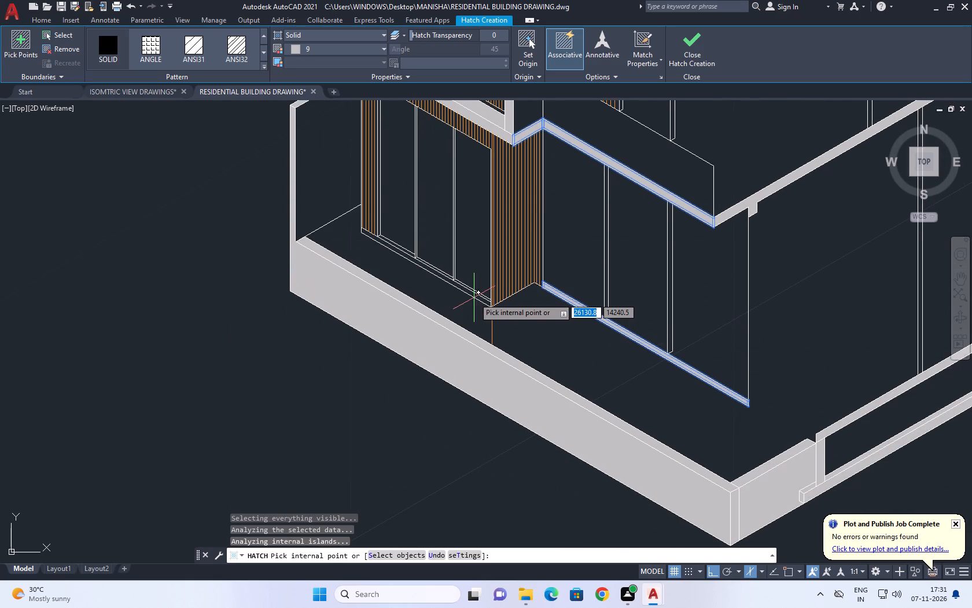
pyautogui.click(476, 297)
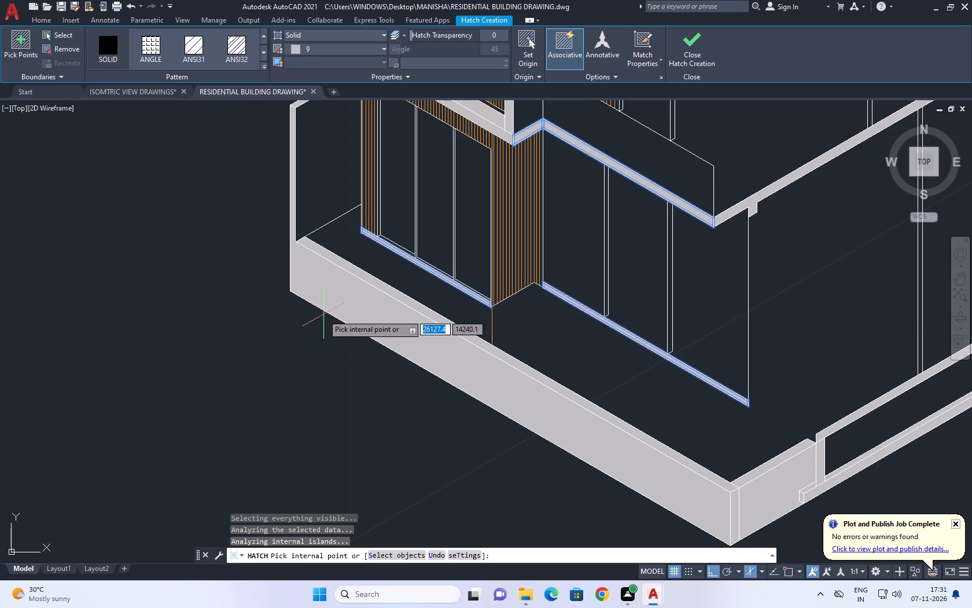
pyautogui.press('space')
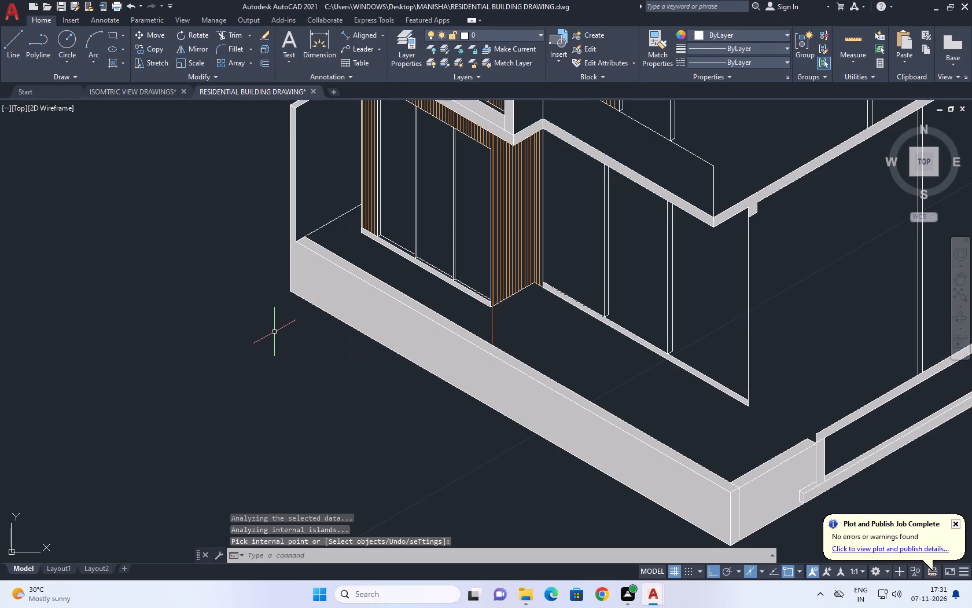
# Examine the whole isometric building from base to roof for parts that still need filling.
pyautogui.scroll(-1, 283, 336)
pyautogui.scroll(1, 579, 350)
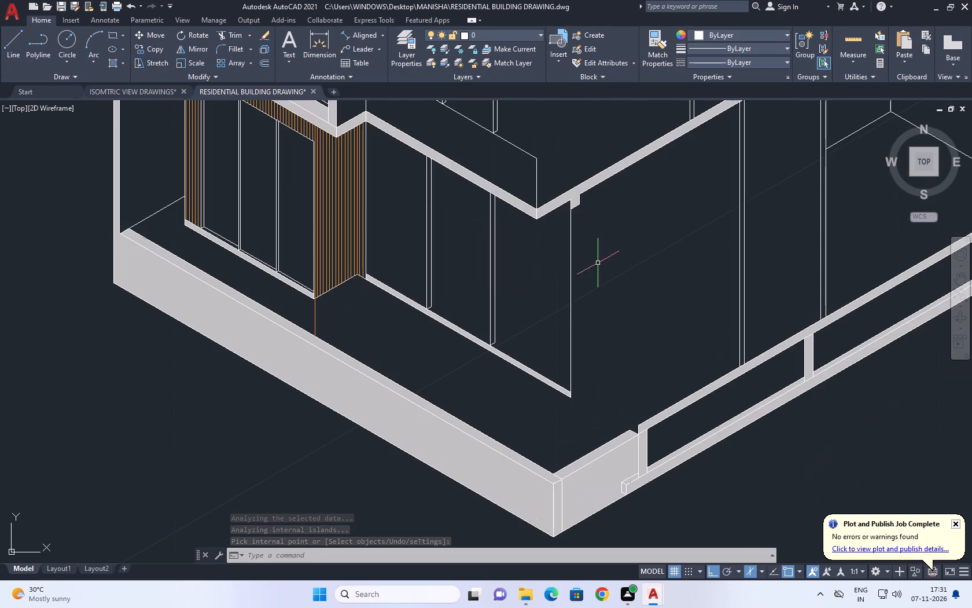
pyautogui.scroll(-1, 610, 320)
pyautogui.moveTo(585, 365); pyautogui.dragTo(450, 414, button='middle')
pyautogui.moveTo(778, 272); pyautogui.dragTo(834, 420, button='middle')
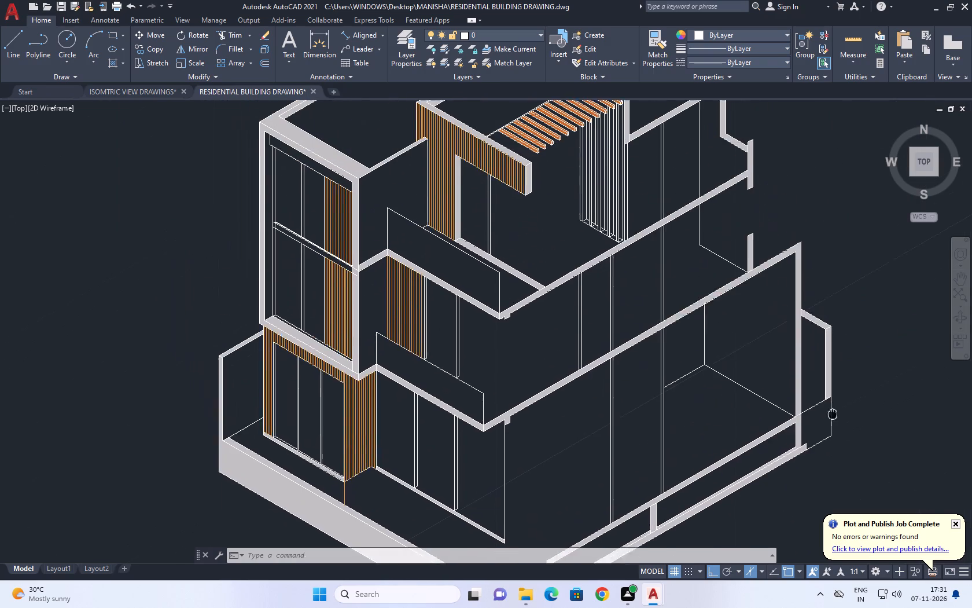
pyautogui.moveTo(834, 420); pyautogui.dragTo(840, 461, button='middle')
pyautogui.moveTo(532, 212); pyautogui.dragTo(562, 313, button='middle')
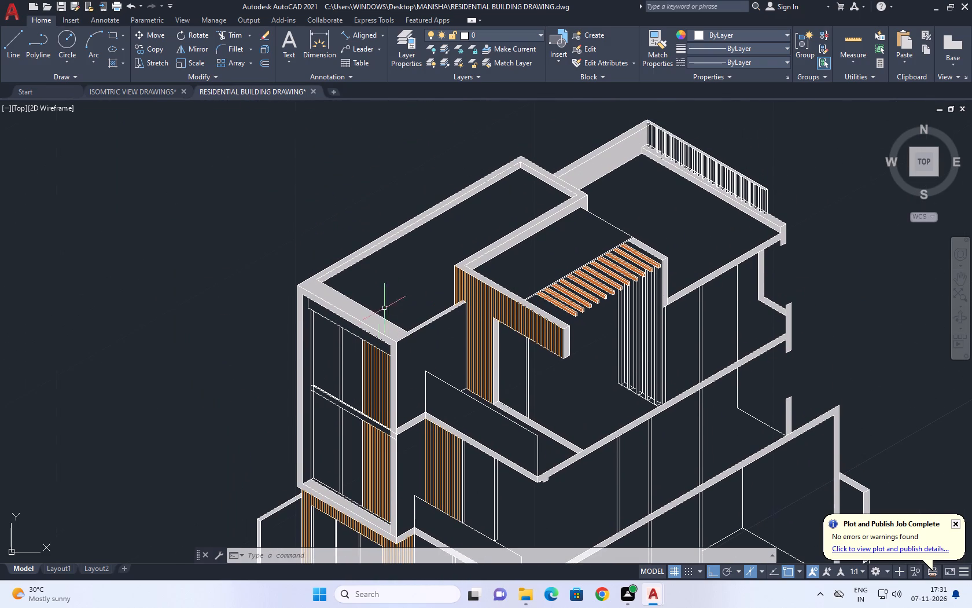
pyautogui.moveTo(649, 383); pyautogui.dragTo(647, 204, button='middle')
pyautogui.scroll(-1, 532, 311)
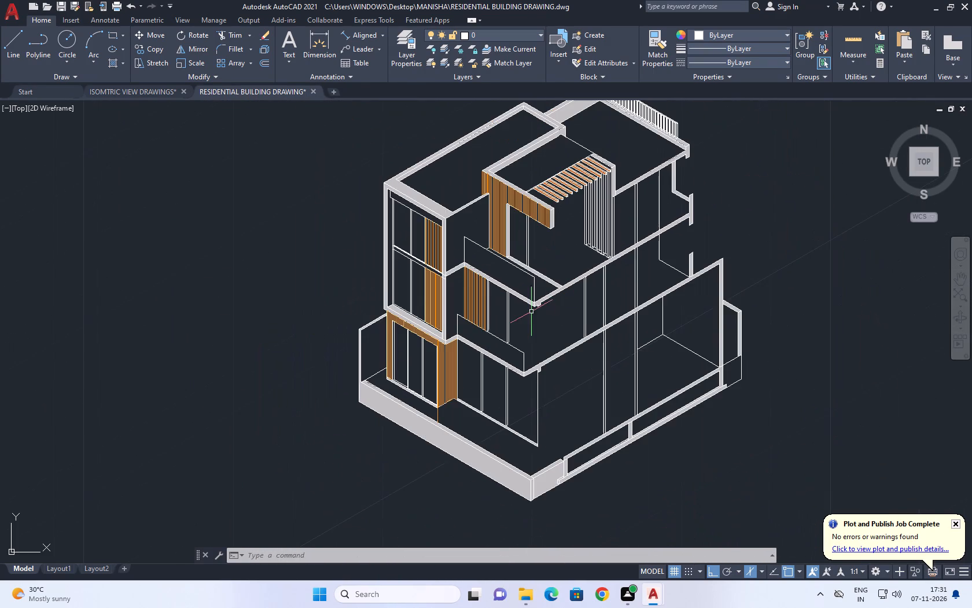
pyautogui.moveTo(619, 283); pyautogui.dragTo(616, 318, button='middle')
pyautogui.scroll(1, 599, 299)
pyautogui.moveTo(605, 281); pyautogui.dragTo(607, 303, button='middle')
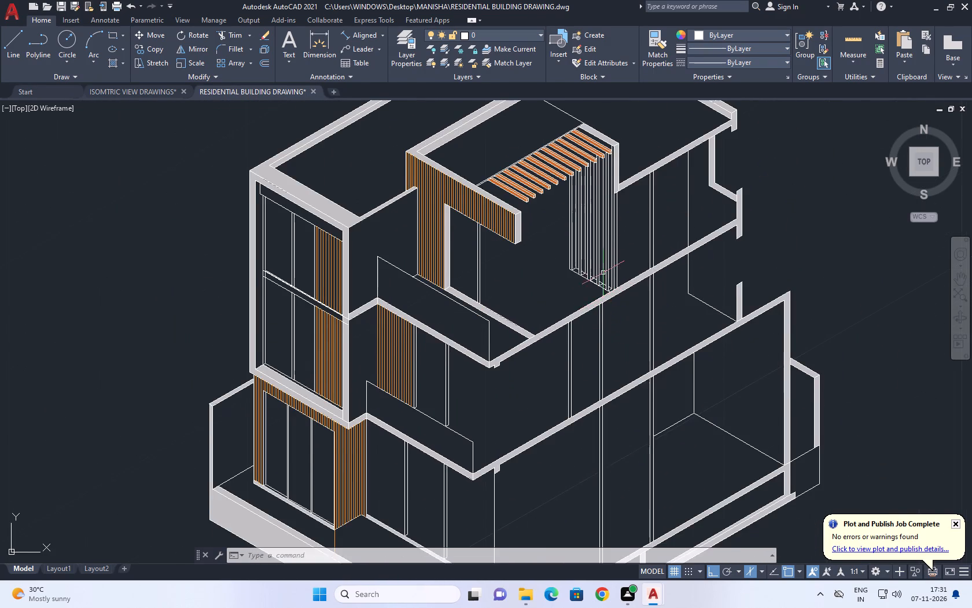
pyautogui.moveTo(607, 303); pyautogui.dragTo(613, 329, button='middle')
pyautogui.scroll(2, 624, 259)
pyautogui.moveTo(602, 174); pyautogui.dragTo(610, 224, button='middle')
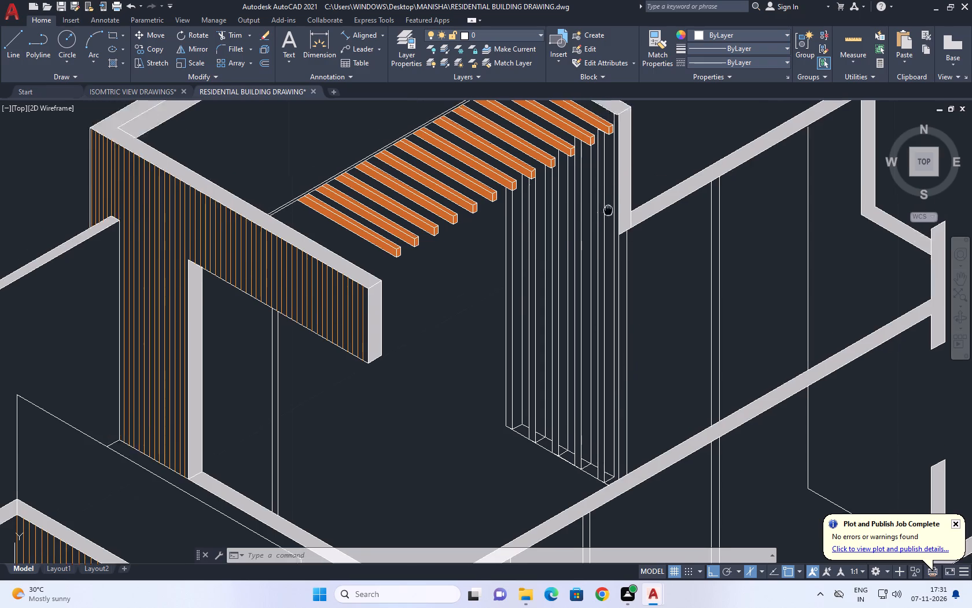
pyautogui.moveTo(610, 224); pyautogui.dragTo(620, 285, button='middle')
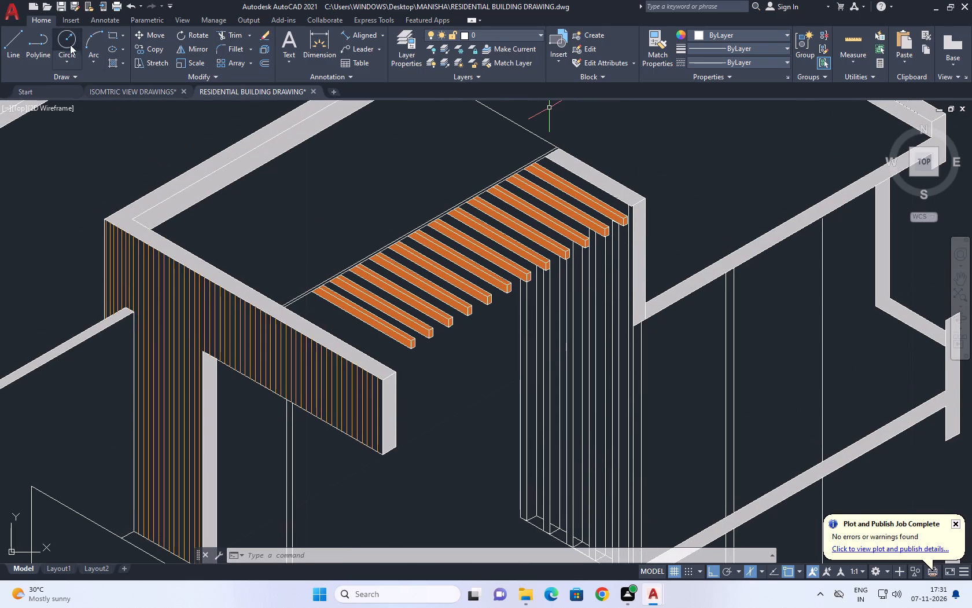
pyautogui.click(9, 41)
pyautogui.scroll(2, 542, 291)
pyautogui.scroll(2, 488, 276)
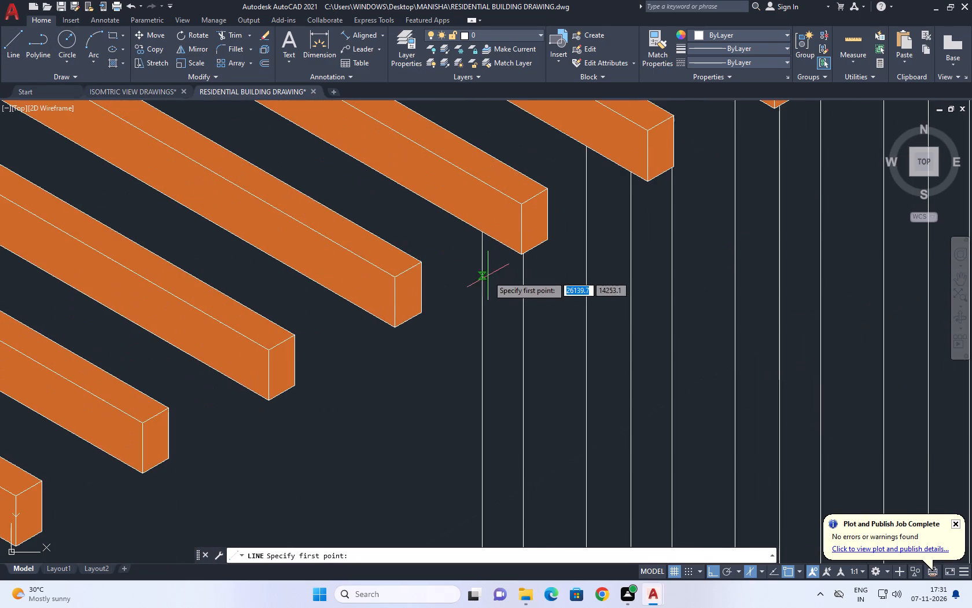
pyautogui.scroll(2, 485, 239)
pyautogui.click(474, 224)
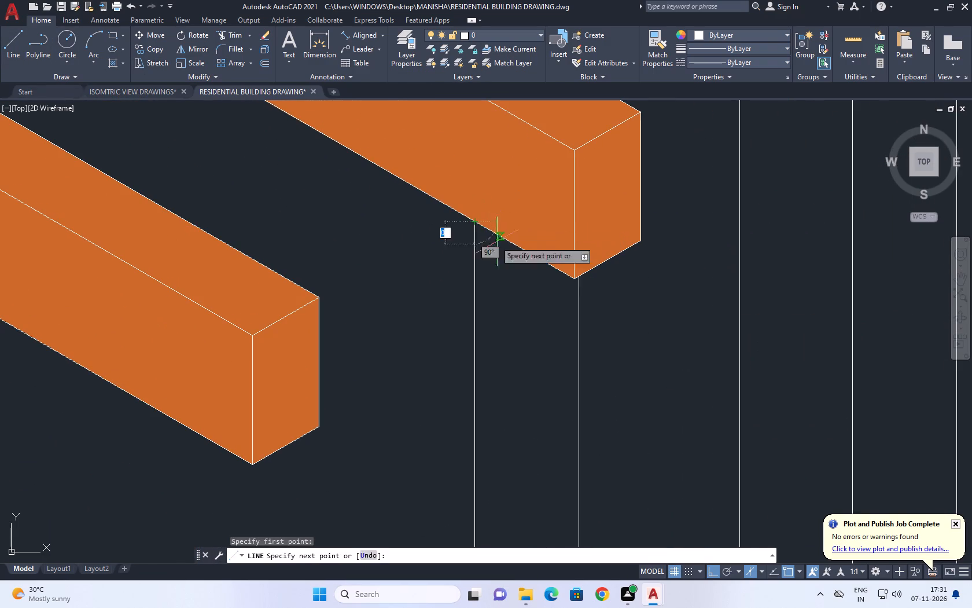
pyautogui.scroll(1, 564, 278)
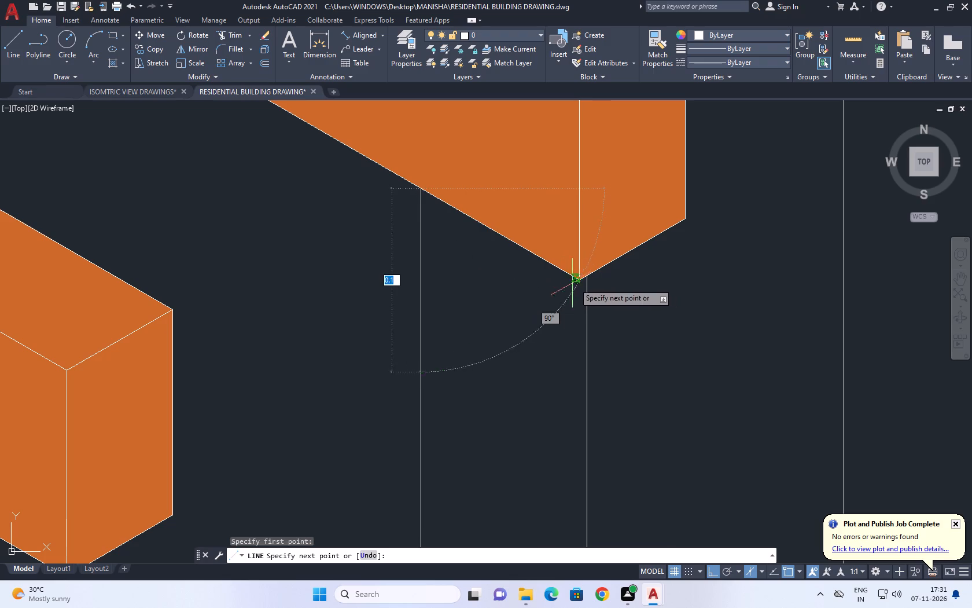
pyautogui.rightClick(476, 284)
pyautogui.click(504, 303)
# Draw a top-edge line about 0.2 long at 210° from the first vertical slat's upper corner to the neighbouring orange beam.
pyautogui.scroll(-3, 544, 305)
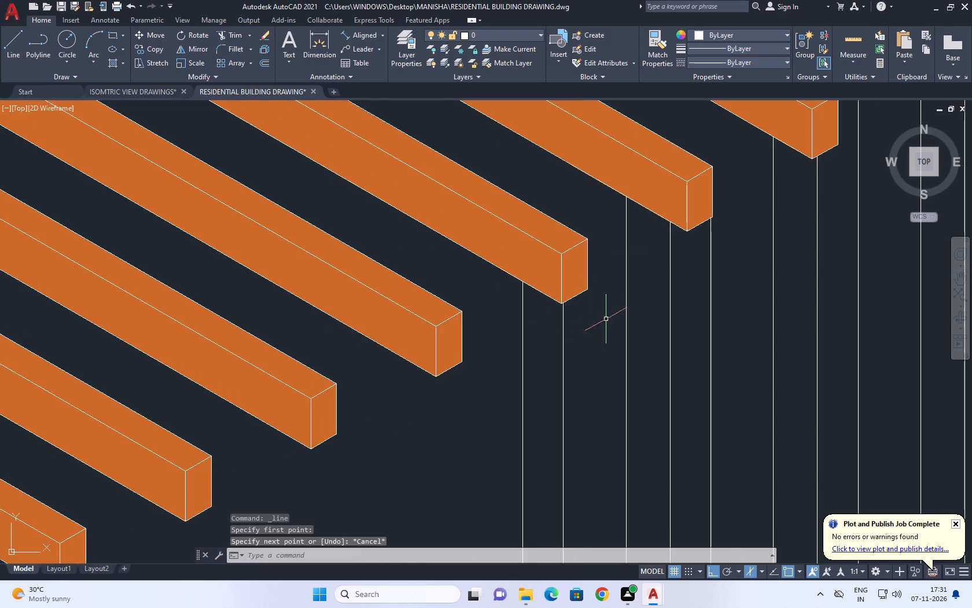
pyautogui.moveTo(610, 318); pyautogui.dragTo(614, 310, button='middle')
pyautogui.moveTo(631, 190); pyautogui.dragTo(635, 210, button='middle')
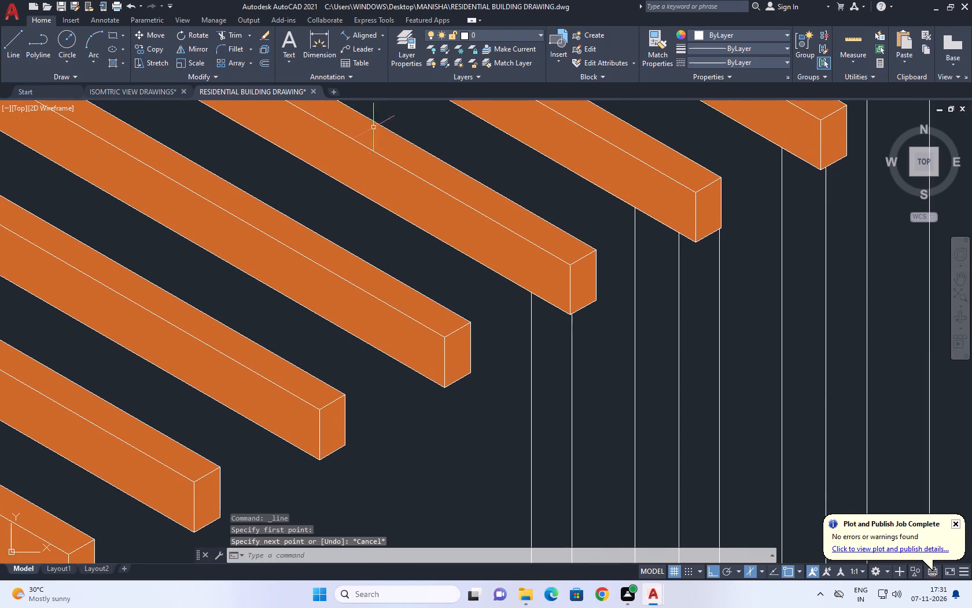
pyautogui.click(9, 34)
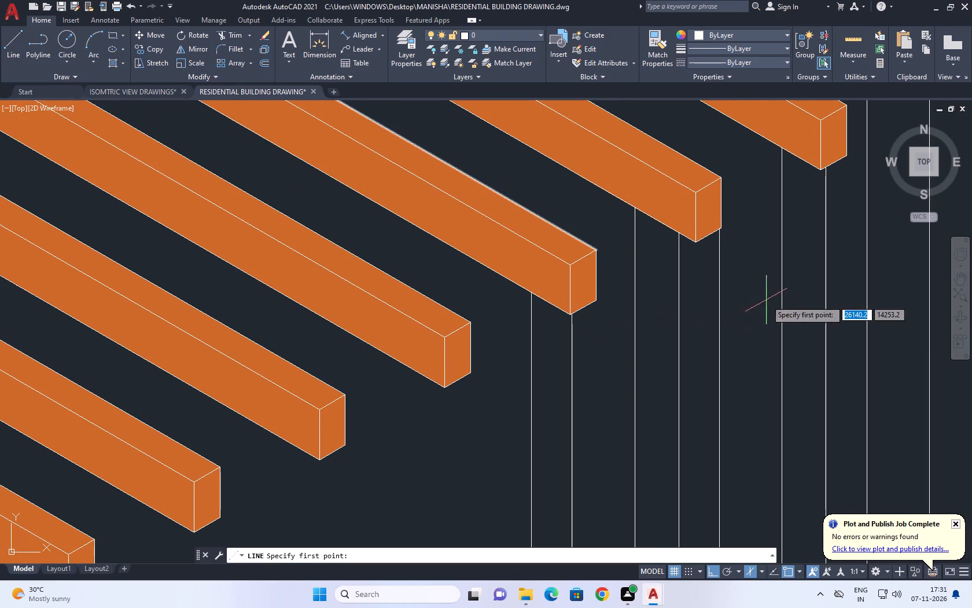
pyautogui.scroll(1, 597, 237)
pyautogui.click(658, 189)
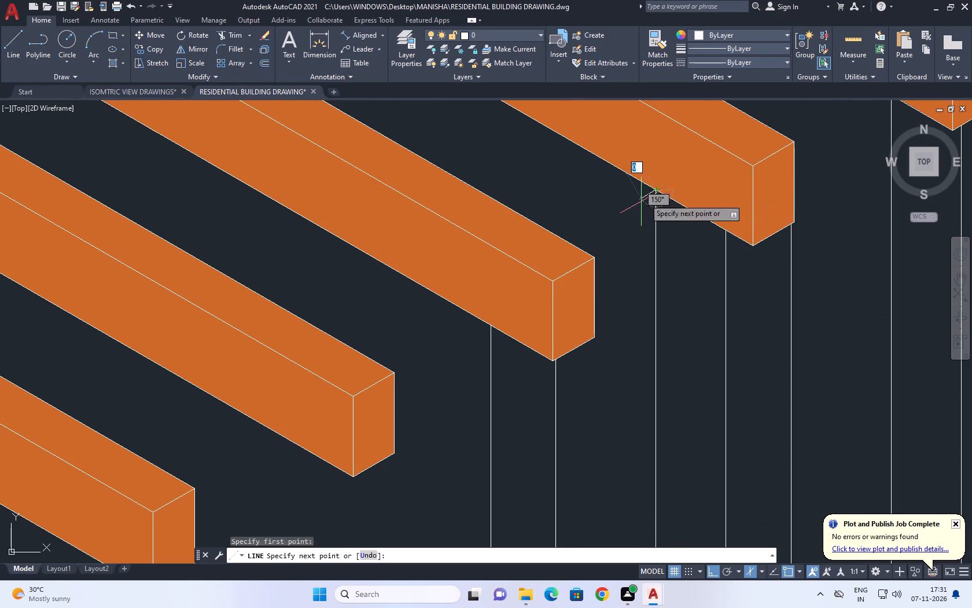
pyautogui.scroll(4, 570, 241)
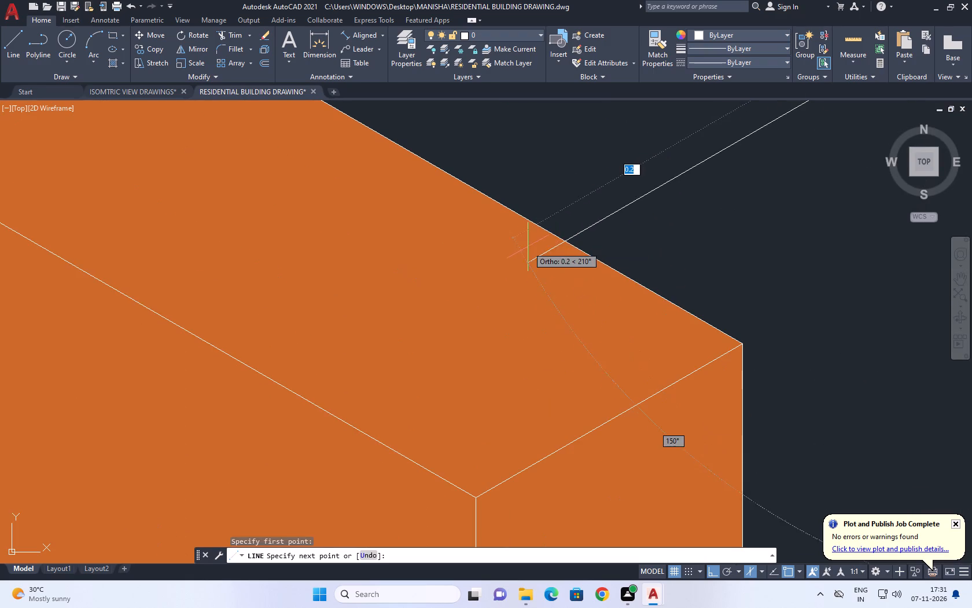
pyautogui.click(522, 248)
pyautogui.rightClick(647, 229)
pyautogui.click(675, 248)
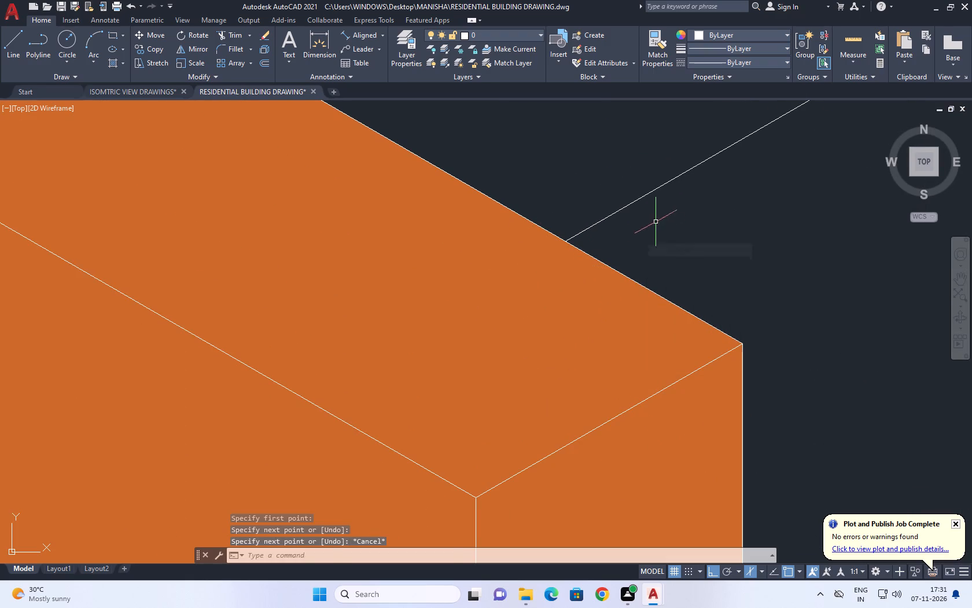
# Shorten that top-edge line by stretching its lower endpoint back to the upper edge of the orange beam.
pyautogui.click(656, 222)
pyautogui.click(624, 184)
pyautogui.click(522, 267)
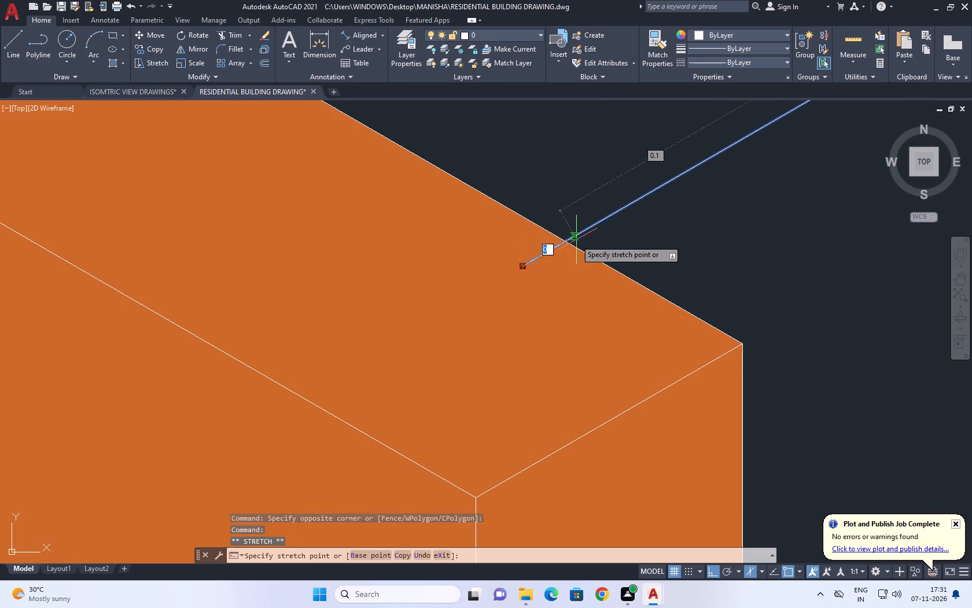
pyautogui.click(568, 239)
pyautogui.scroll(-6, 607, 298)
pyautogui.moveTo(713, 298); pyautogui.dragTo(620, 294, button='middle')
pyautogui.rightClick(620, 296)
pyautogui.click(670, 208)
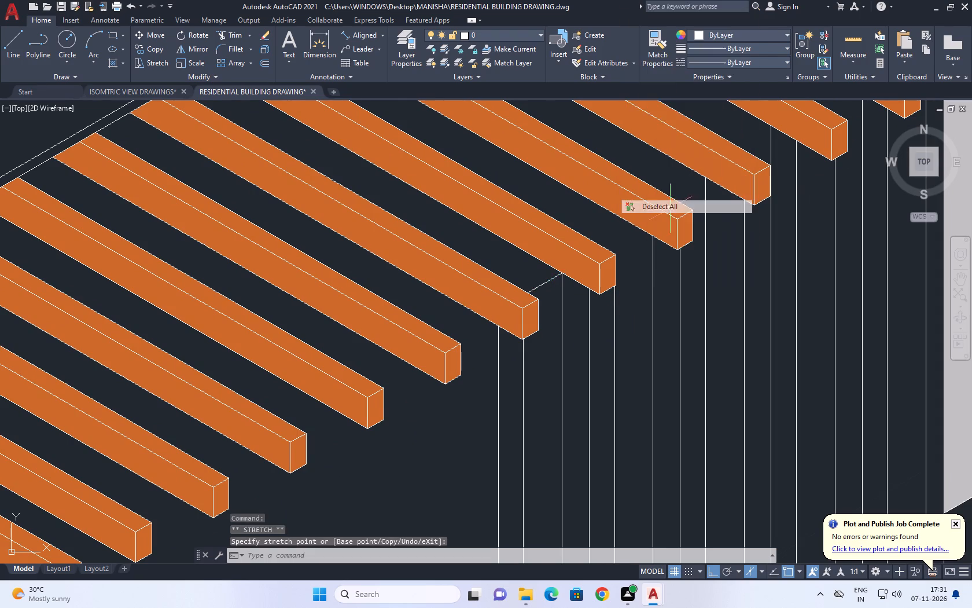
# Hatch both faces of the first vertical slat below the beams with the Solid pattern in colour 244,238,81.
pyautogui.moveTo(579, 394); pyautogui.dragTo(565, 316, button='middle')
pyautogui.scroll(-1, 565, 316)
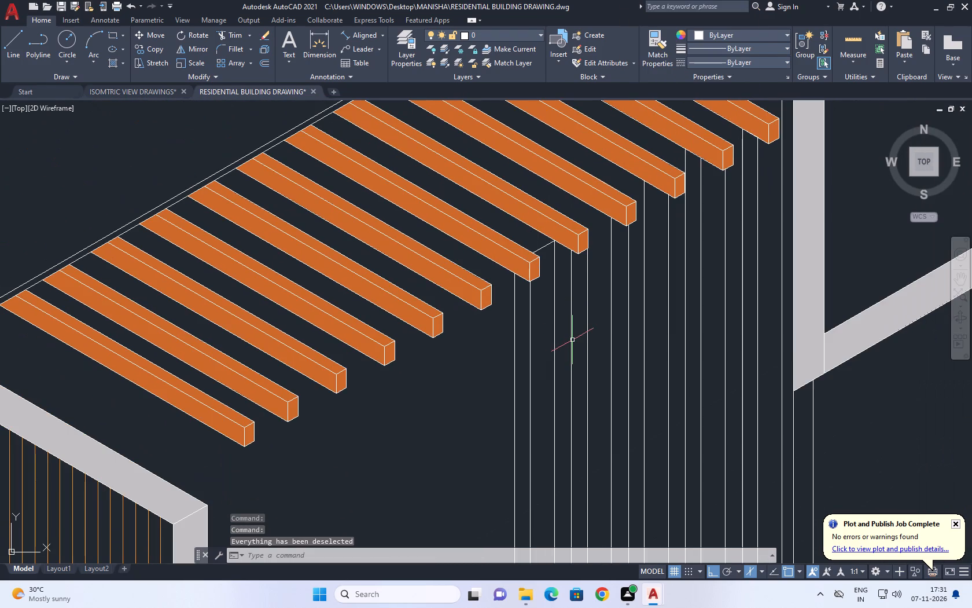
pyautogui.press('g')
pyautogui.press('BackSpace')
pyautogui.write('H')
pyautogui.press('space')
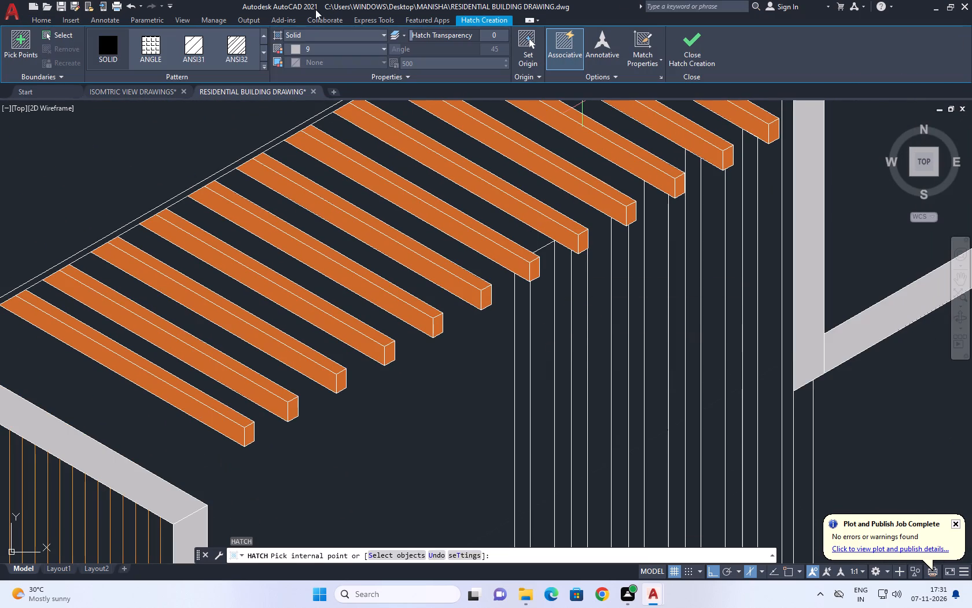
pyautogui.click(317, 40)
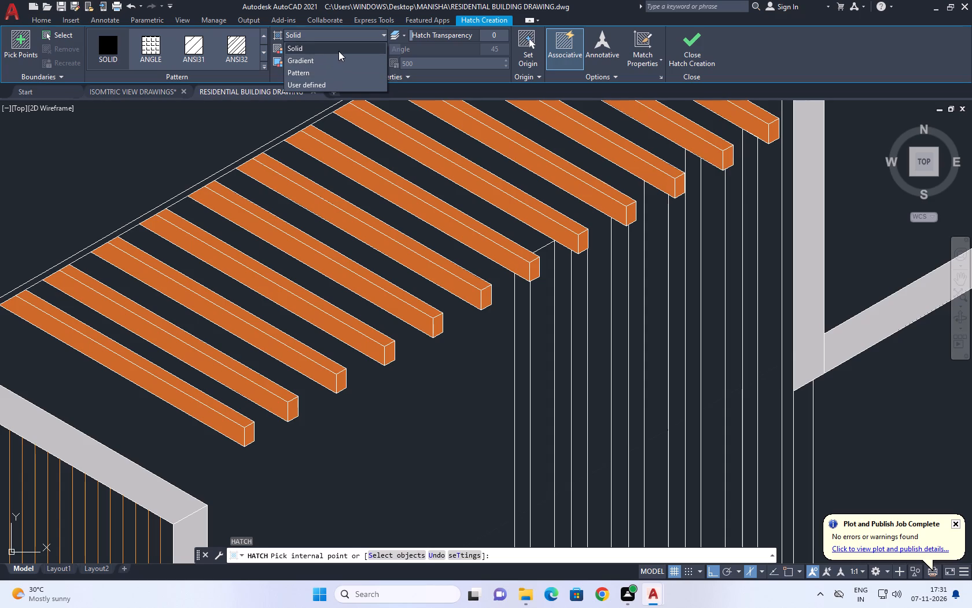
pyautogui.click(338, 51)
pyautogui.click(338, 52)
pyautogui.click(304, 134)
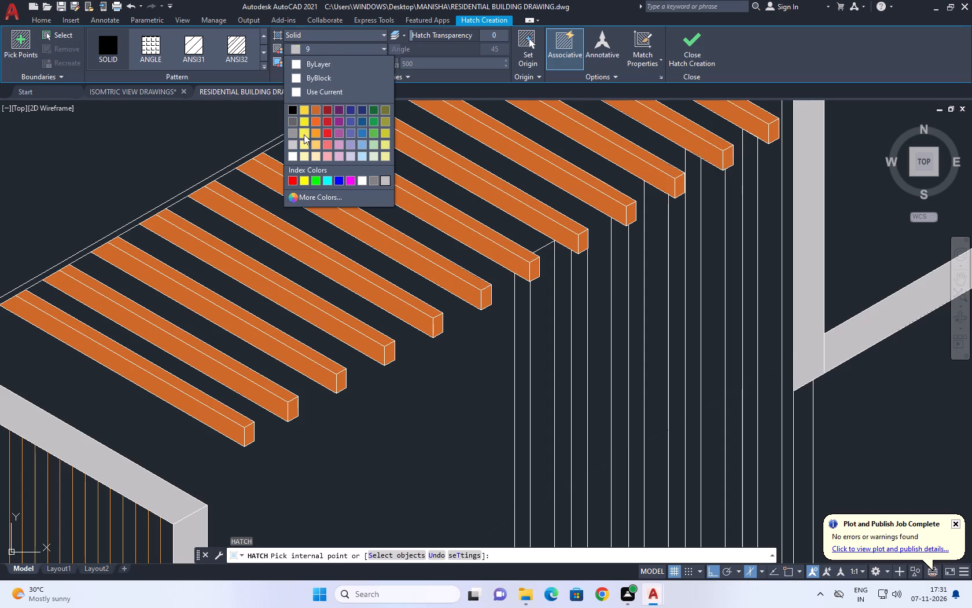
pyautogui.click(523, 335)
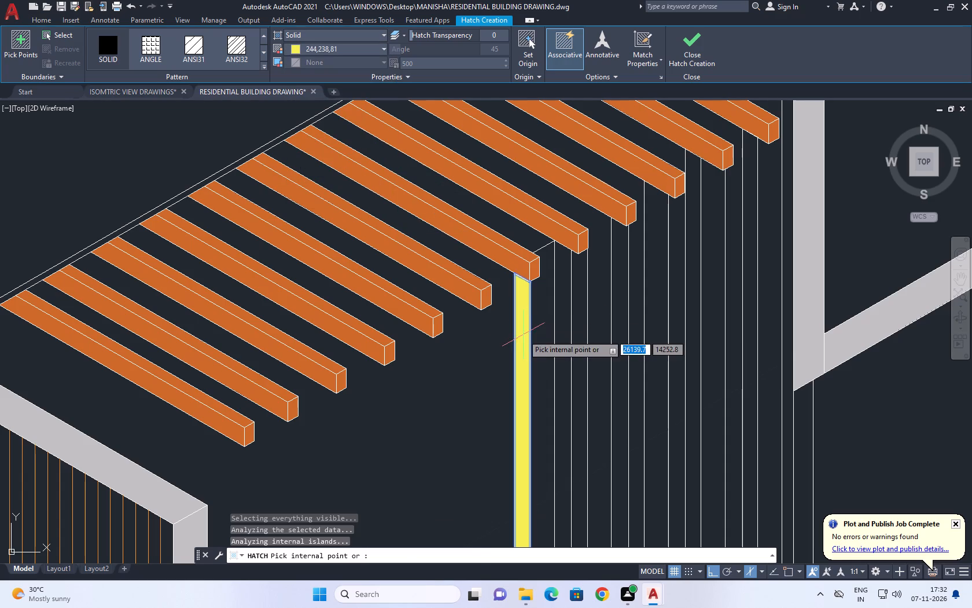
pyautogui.click(540, 327)
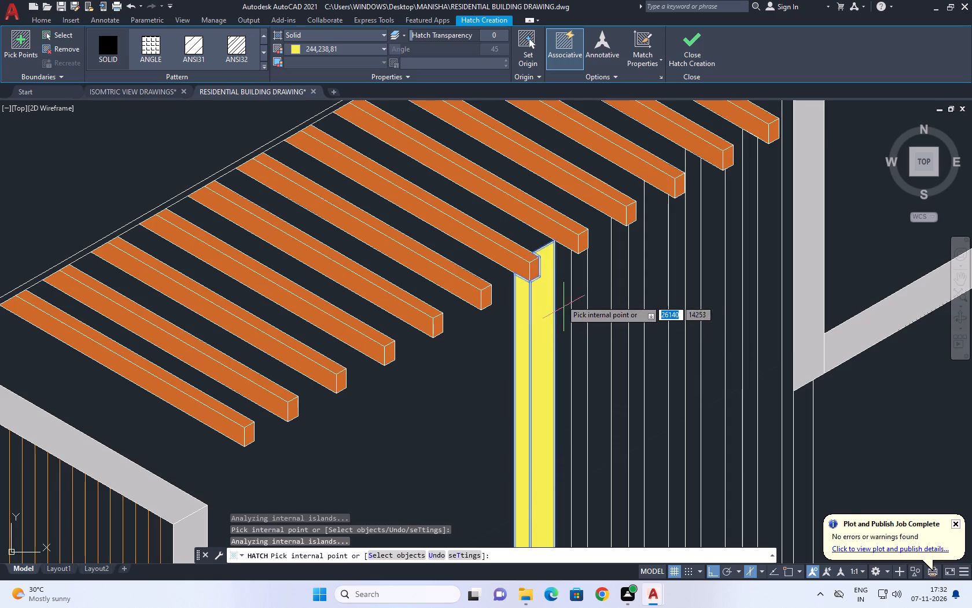
pyautogui.scroll(-2, 565, 294)
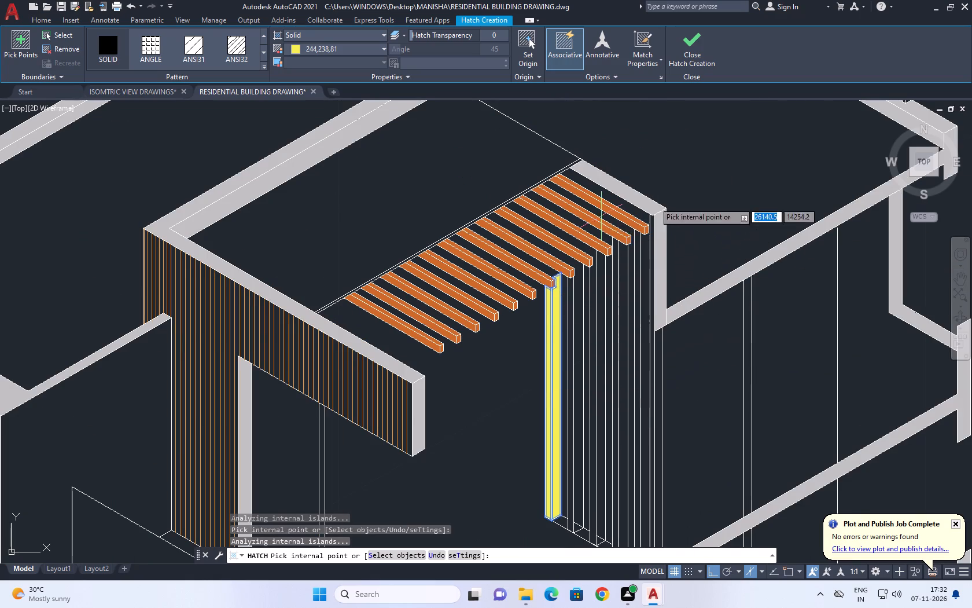
pyautogui.press('Return')
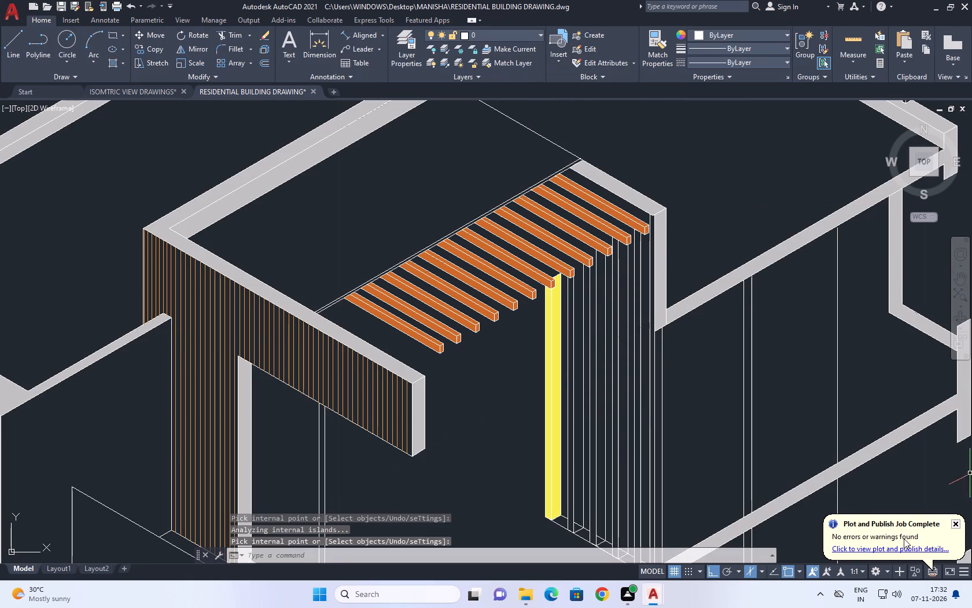
# Draw the second vertical slat's top-edge line, about 0.3 long at 210°, from its upper corner into the adjacent orange beam.
pyautogui.moveTo(570, 376); pyautogui.dragTo(575, 362, button='middle')
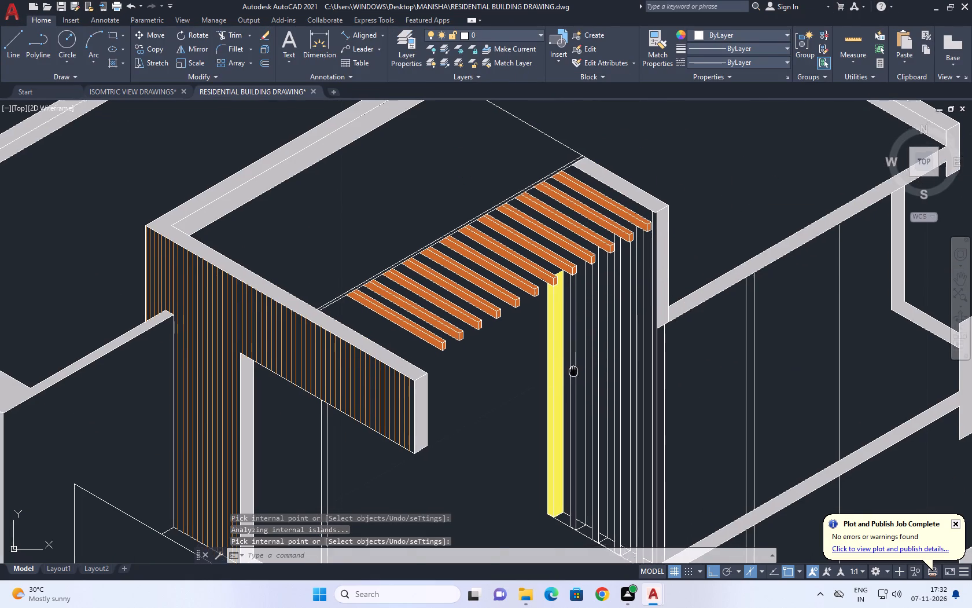
pyautogui.moveTo(575, 362); pyautogui.dragTo(550, 267, button='middle')
pyautogui.moveTo(588, 244); pyautogui.dragTo(595, 260, button='middle')
pyautogui.scroll(1, 568, 184)
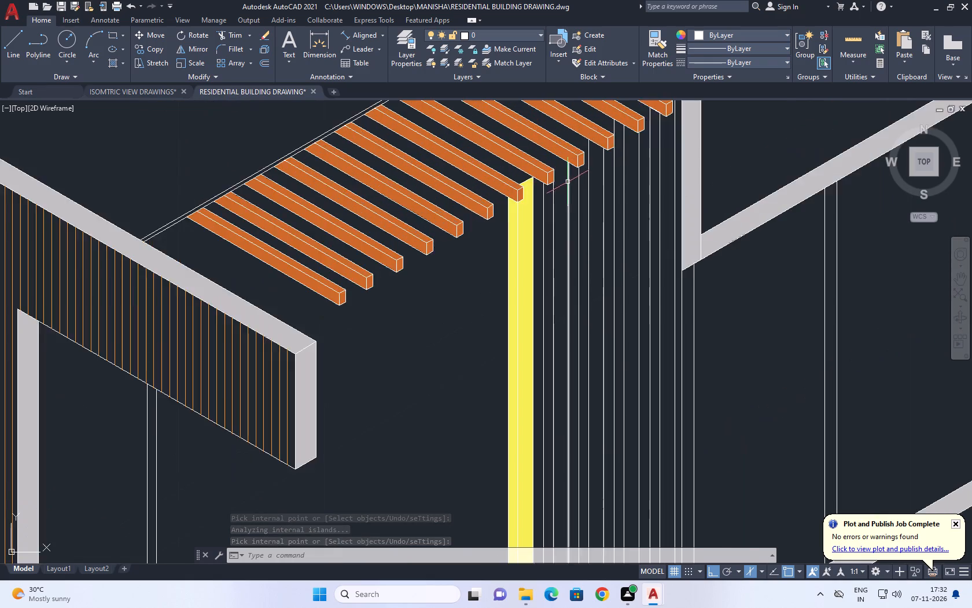
pyautogui.scroll(1, 568, 182)
pyautogui.moveTo(566, 181); pyautogui.dragTo(577, 260, button='middle')
pyautogui.scroll(1, 572, 258)
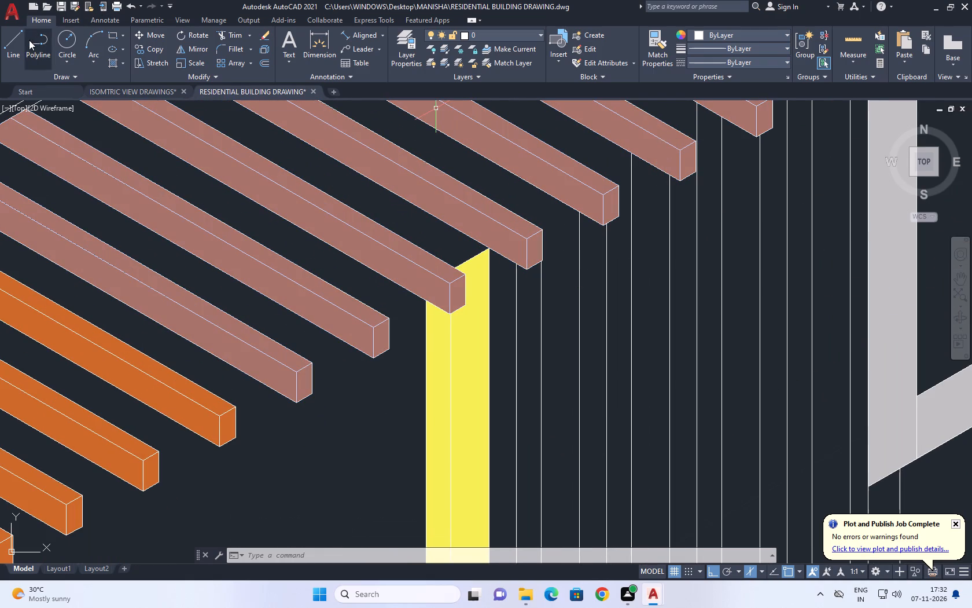
pyautogui.click(13, 40)
pyautogui.scroll(1, 576, 207)
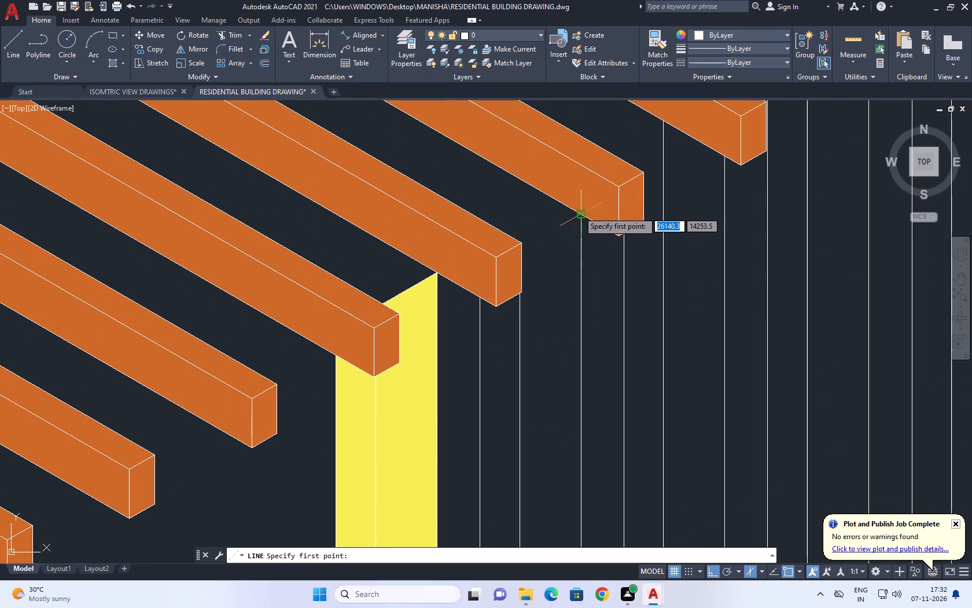
pyautogui.click(579, 211)
pyautogui.scroll(1, 518, 246)
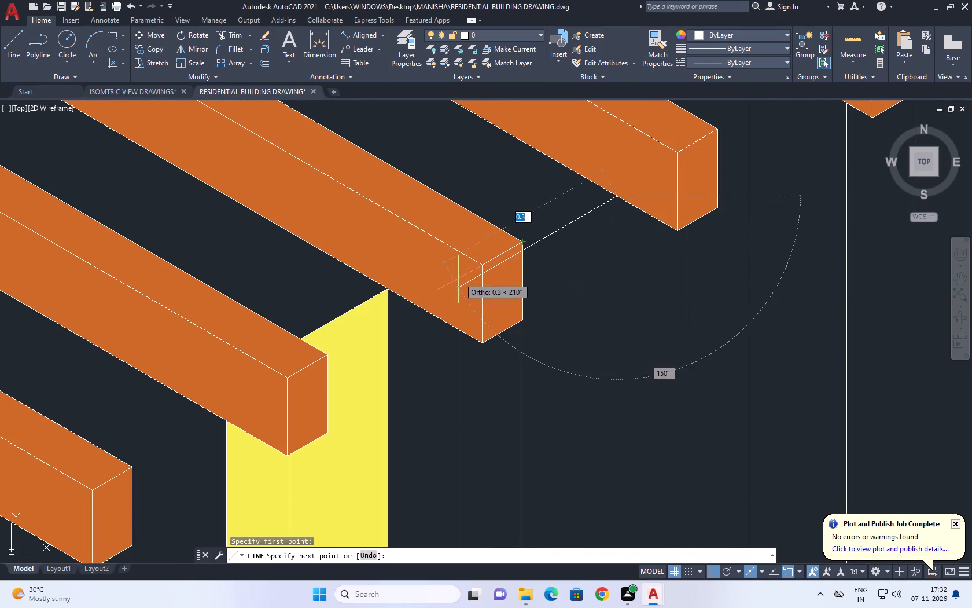
pyautogui.click(458, 279)
pyautogui.rightClick(582, 257)
pyautogui.click(606, 281)
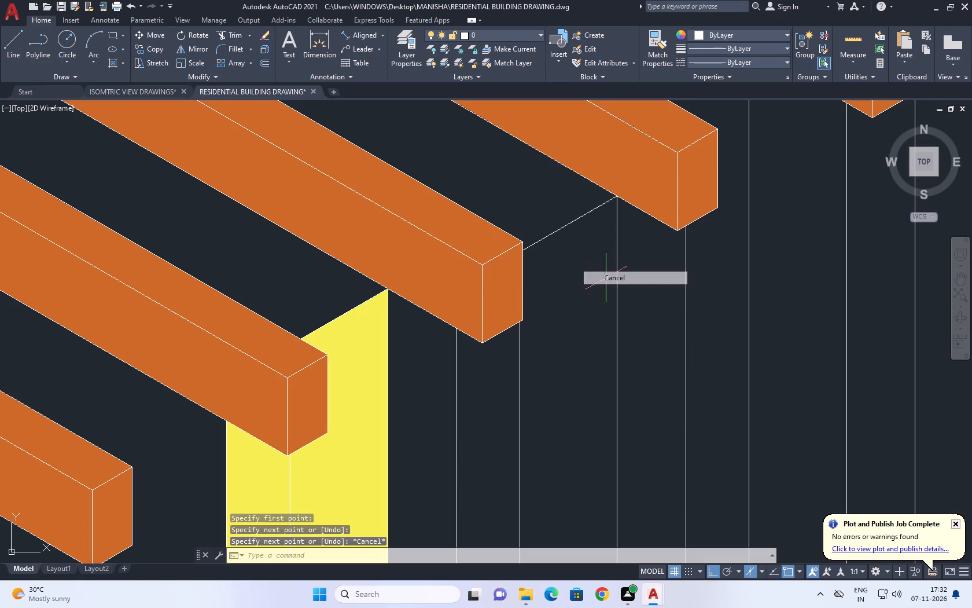
# Save the drawing as RESIDENTIAL BUILDING DRAWING in the MANISHA folder, replacing the existing file.
pyautogui.click(12, 9)
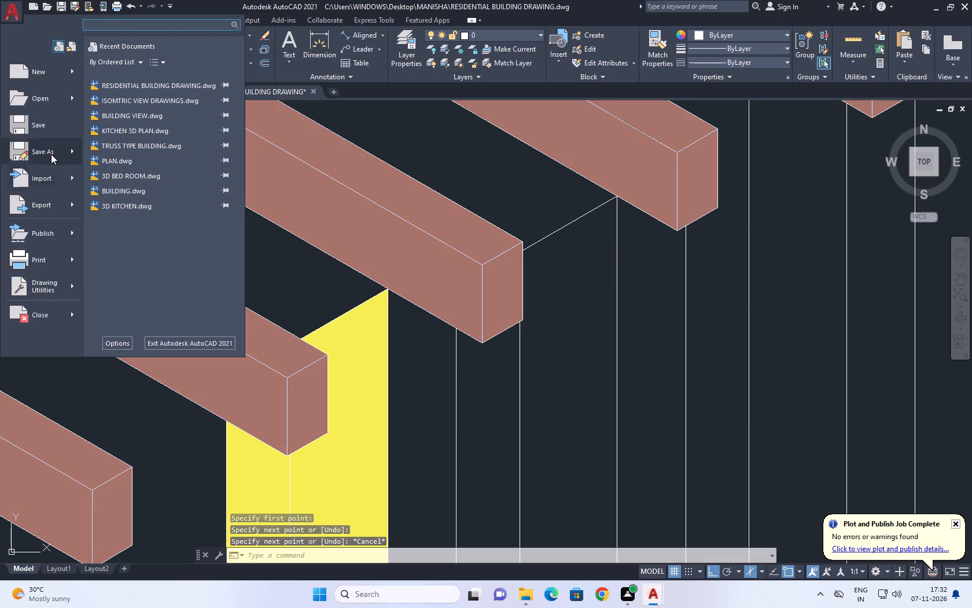
pyautogui.click(51, 152)
pyautogui.click(644, 405)
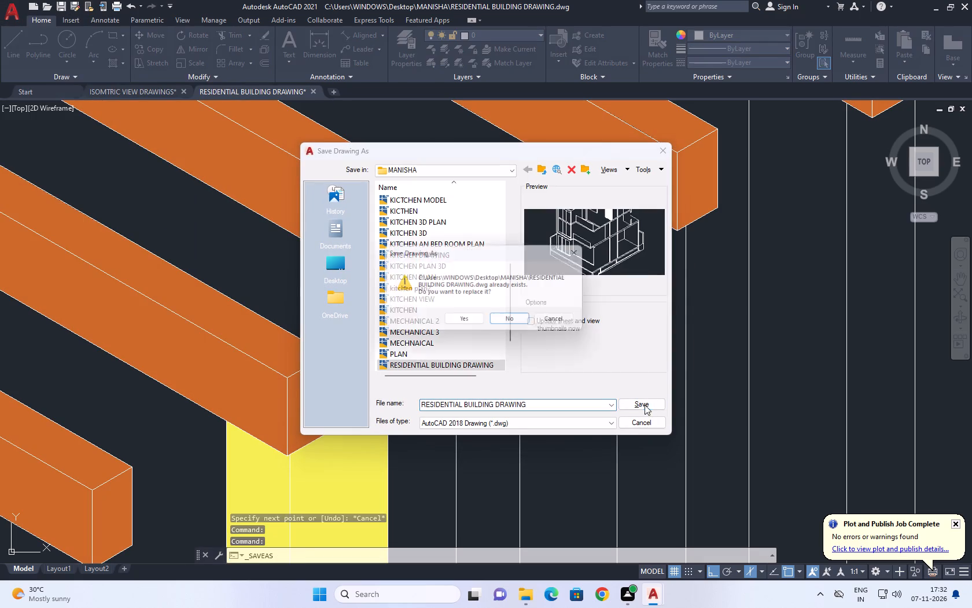
pyautogui.click(478, 323)
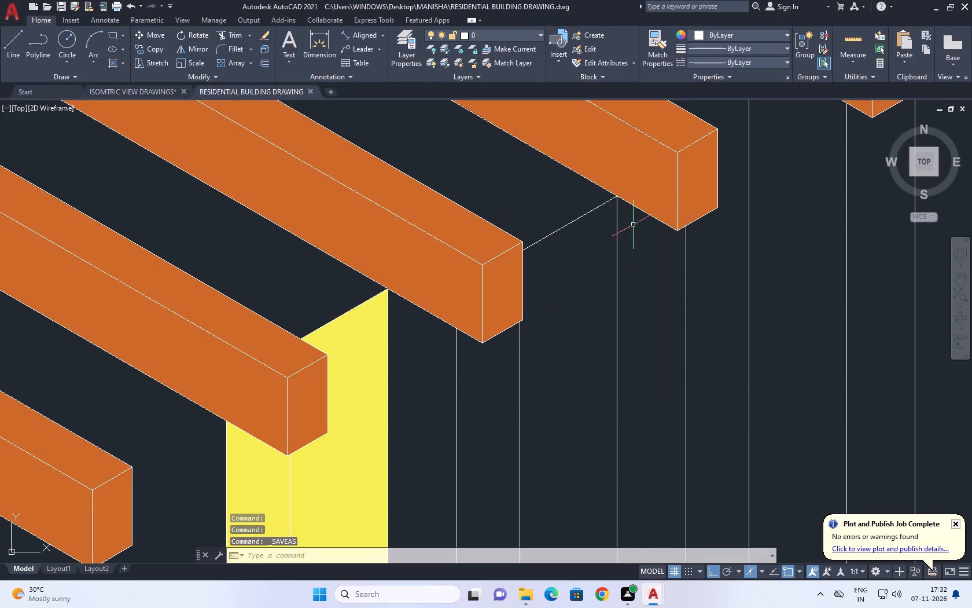
# Draw the third vertical slat's top-edge line, about 0.2 long, from its upper corner down into the adjacent orange beam.
pyautogui.moveTo(634, 224); pyautogui.dragTo(516, 293, button='middle')
pyautogui.click(17, 47)
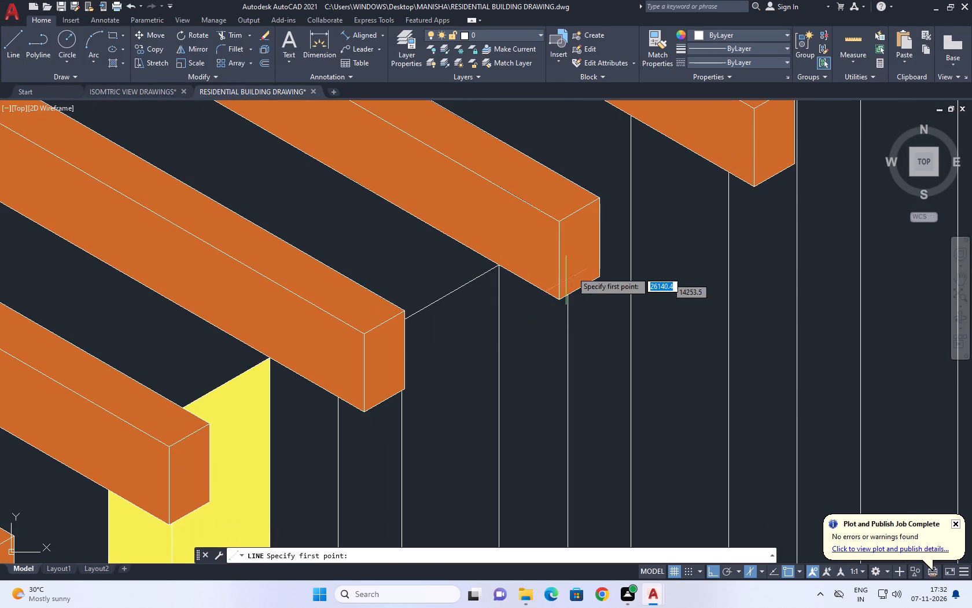
pyautogui.click(632, 116)
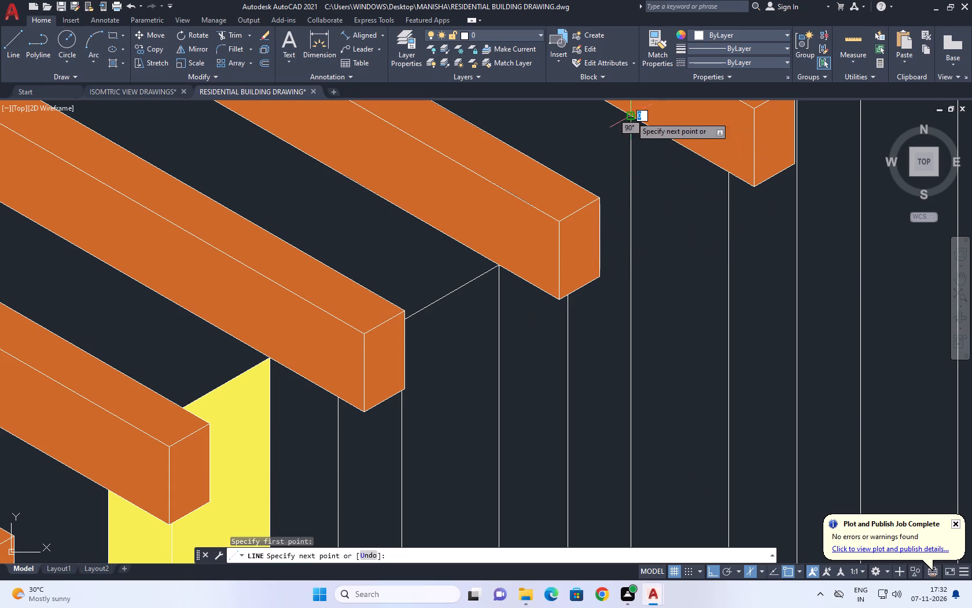
pyautogui.click(484, 202)
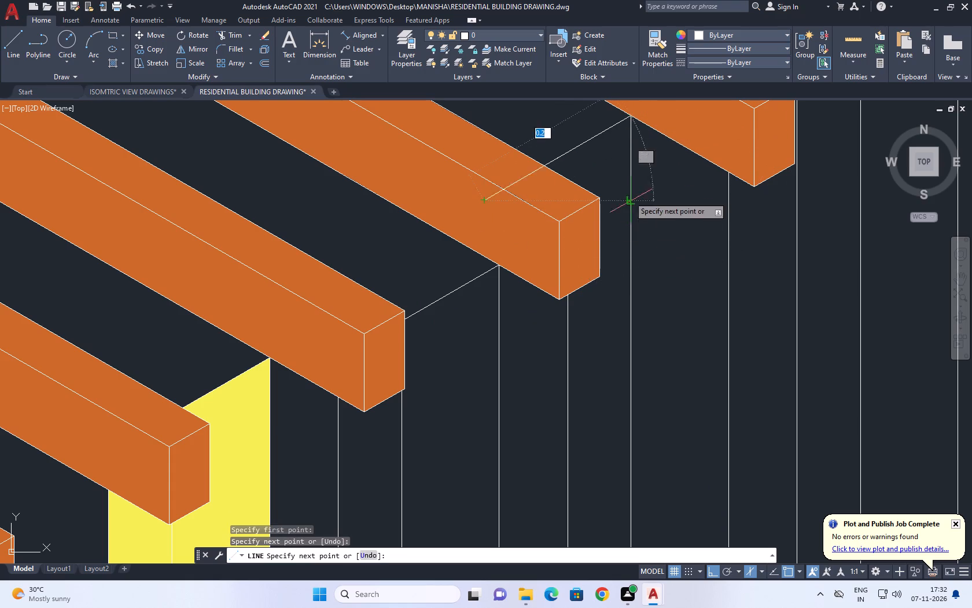
pyautogui.rightClick(596, 174)
pyautogui.click(634, 194)
# Draw the fourth top-edge line of the vertical slats, from the vertical's upper end under the next beam into the adjacent orange beam.
pyautogui.moveTo(661, 336); pyautogui.dragTo(450, 457, button='middle')
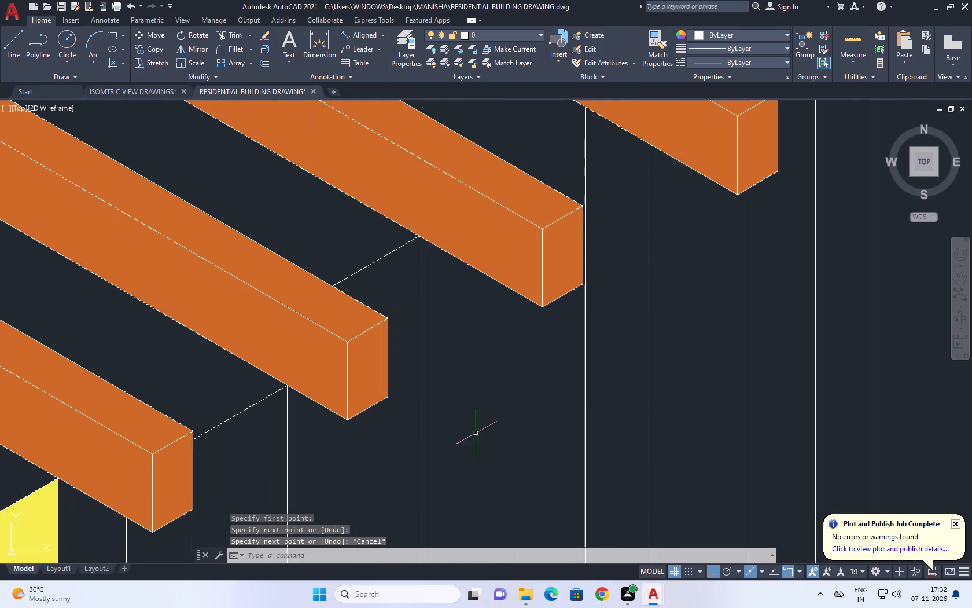
pyautogui.rightClick(610, 296)
pyautogui.click(670, 299)
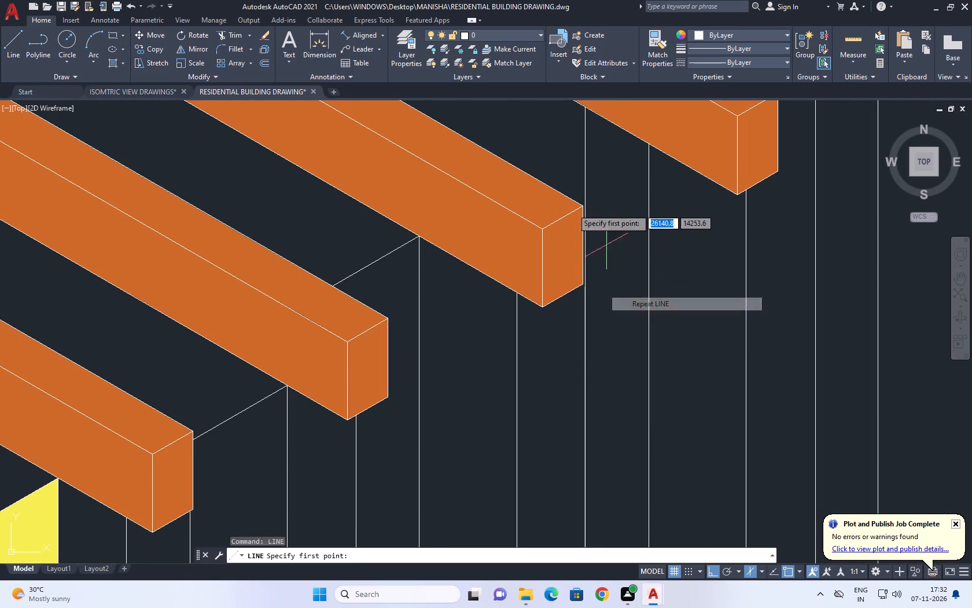
pyautogui.moveTo(551, 168); pyautogui.dragTo(571, 265, button='middle')
pyautogui.click(604, 204)
pyautogui.click(435, 288)
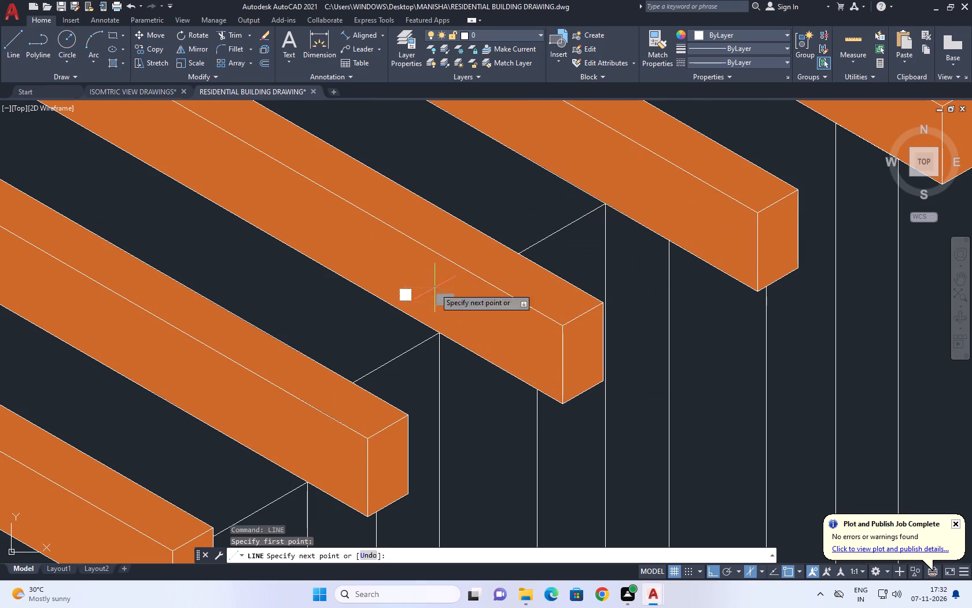
pyautogui.rightClick(603, 254)
pyautogui.click(638, 270)
# Draw the fifth slat top-edge line from the vertical's upper end at the last orange beam into the beam before it.
pyautogui.moveTo(648, 221); pyautogui.dragTo(583, 319, button='middle')
pyautogui.scroll(-1, 647, 224)
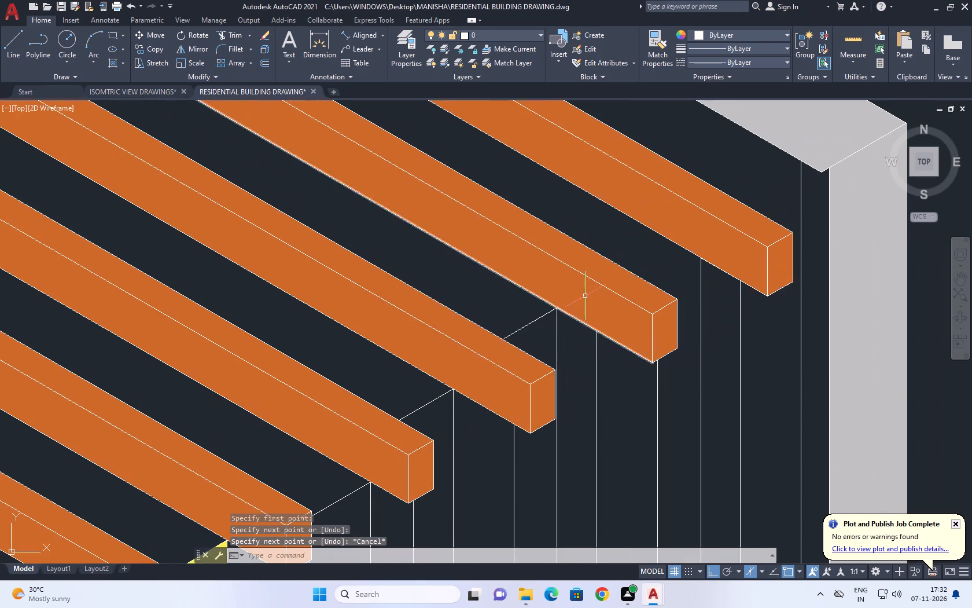
pyautogui.rightClick(640, 238)
pyautogui.click(691, 243)
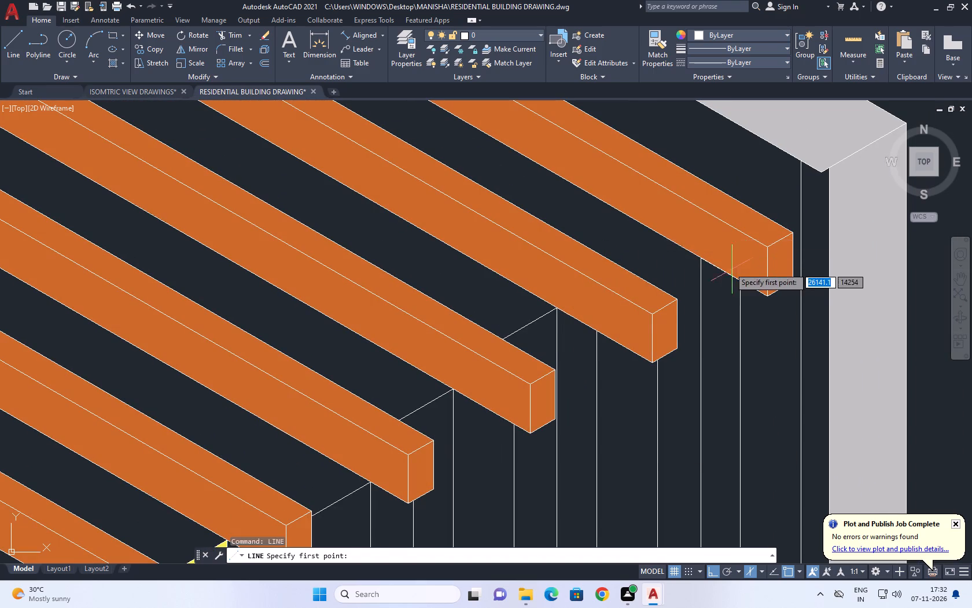
pyautogui.click(700, 261)
pyautogui.click(591, 317)
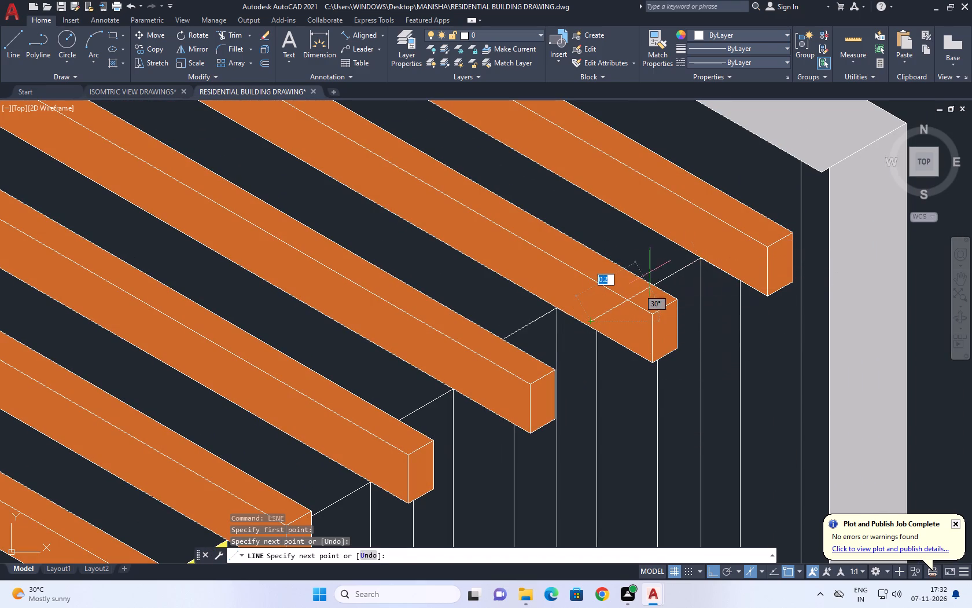
pyautogui.rightClick(649, 269)
pyautogui.click(677, 289)
# Draw the sixth slat top-edge line from the vertical's upper end under the grey frame into the last orange beam.
pyautogui.moveTo(693, 272); pyautogui.dragTo(586, 369, button='middle')
pyautogui.rightClick(649, 270)
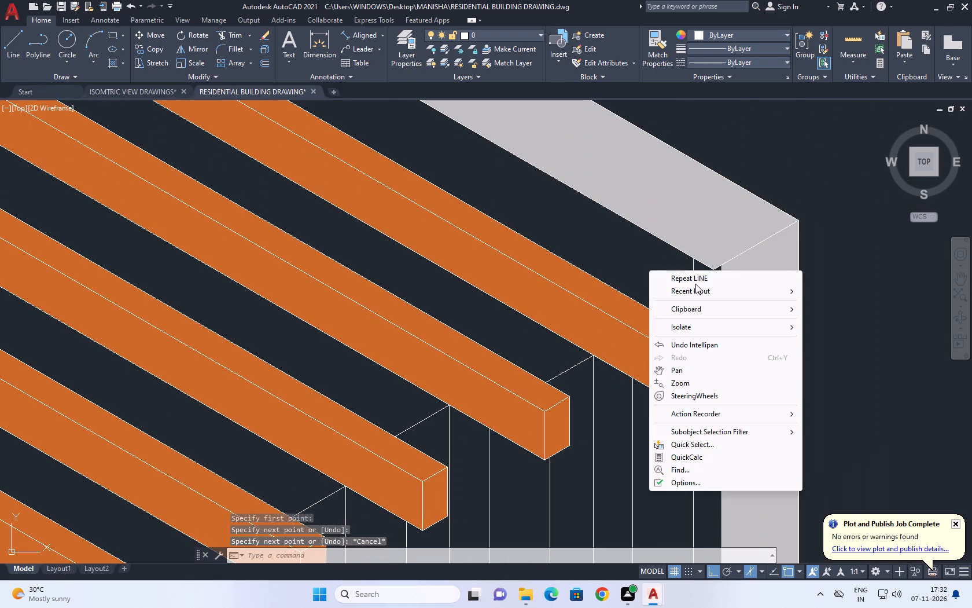
pyautogui.click(695, 279)
pyautogui.scroll(1, 693, 262)
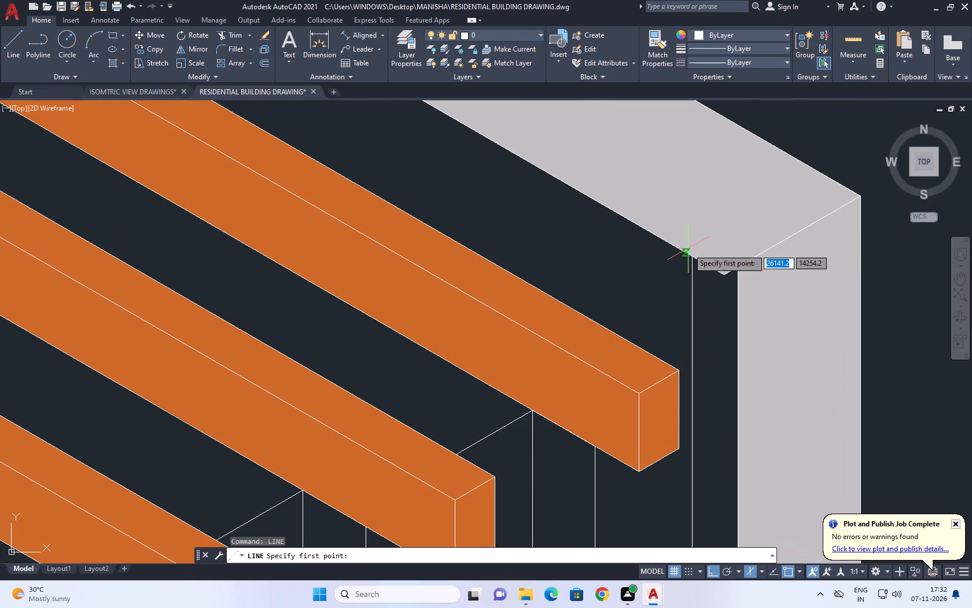
pyautogui.click(692, 255)
pyautogui.click(495, 356)
pyautogui.rightClick(602, 265)
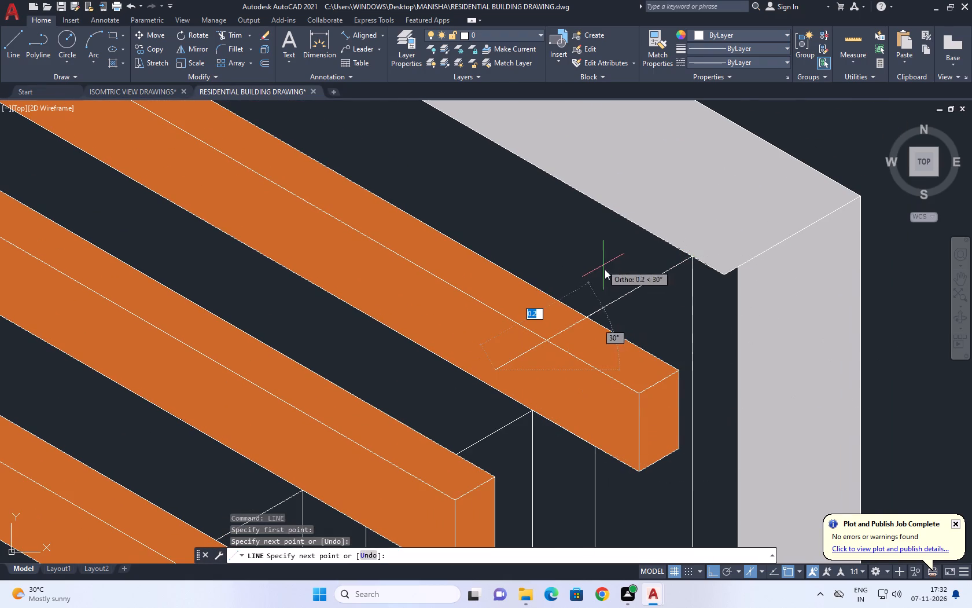
pyautogui.click(635, 277)
# Shorten the sixth top-edge line to about 0.2 by stretching its lower end back to the last orange beam's upper edge.
pyautogui.click(629, 285)
pyautogui.click(621, 313)
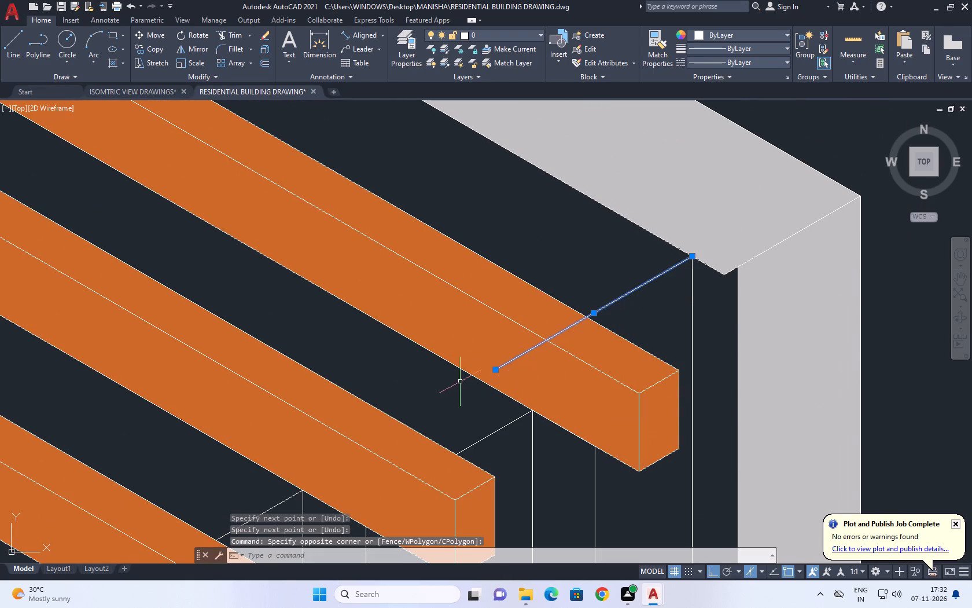
pyautogui.click(495, 368)
pyautogui.scroll(3, 585, 320)
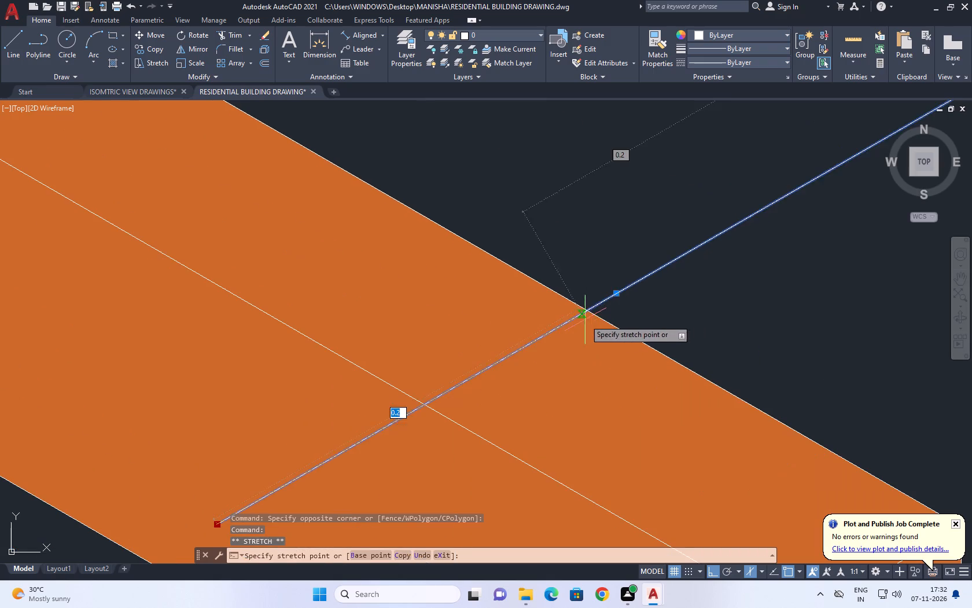
pyautogui.click(587, 310)
pyautogui.scroll(-4, 573, 270)
# Shorten the fifth top-edge line by stretching its lower end back to the upper edge of the orange beam it crosses.
pyautogui.moveTo(546, 369); pyautogui.dragTo(574, 295, button='middle')
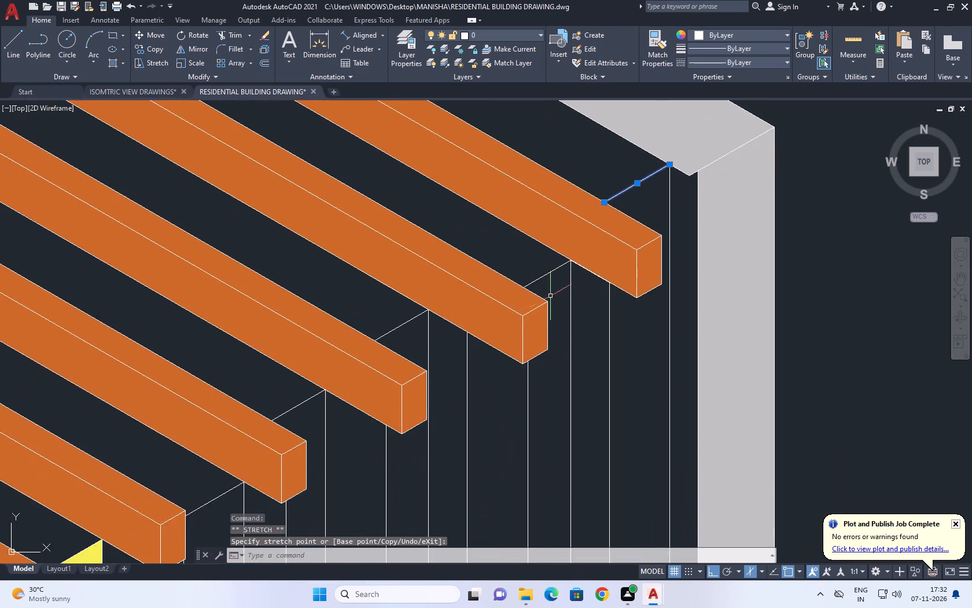
pyautogui.scroll(2, 528, 305)
pyautogui.moveTo(562, 264); pyautogui.dragTo(562, 258)
pyautogui.click(533, 225)
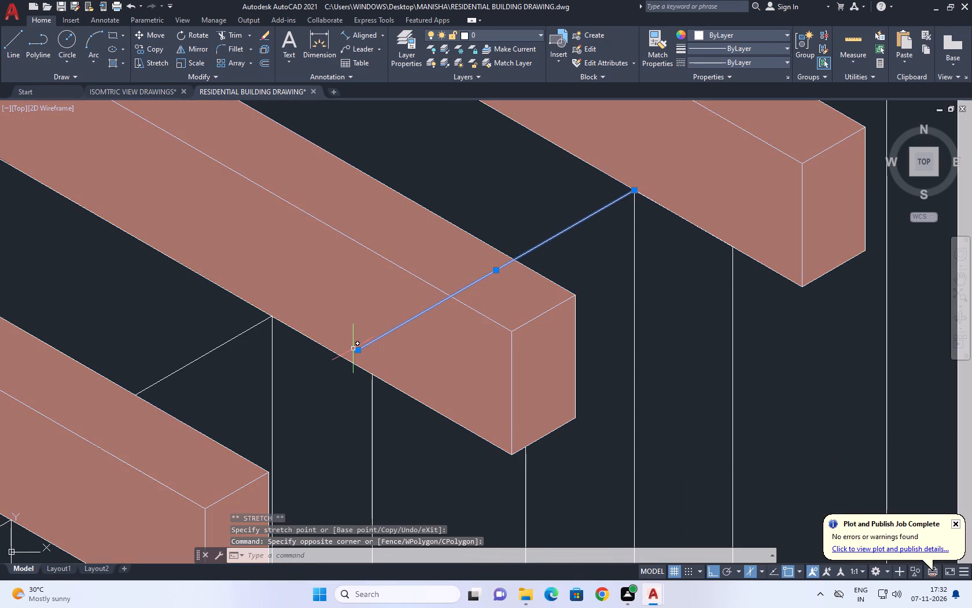
pyautogui.click(356, 349)
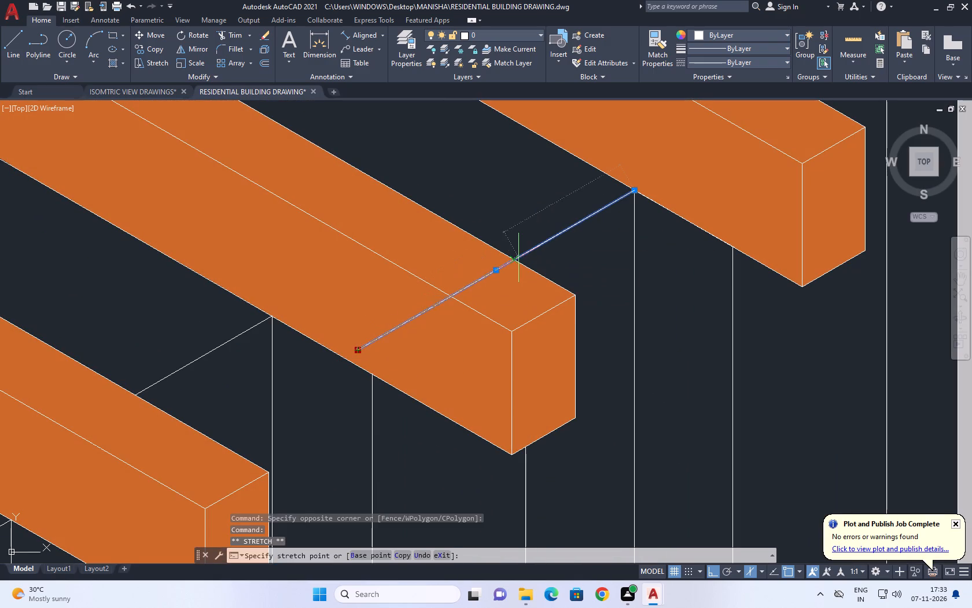
pyautogui.click(518, 258)
# Shorten the fourth top-edge line to about 0.1 by stretching its lower end back to the crossed beam's upper edge.
pyautogui.scroll(2, 521, 261)
pyautogui.scroll(-4, 491, 263)
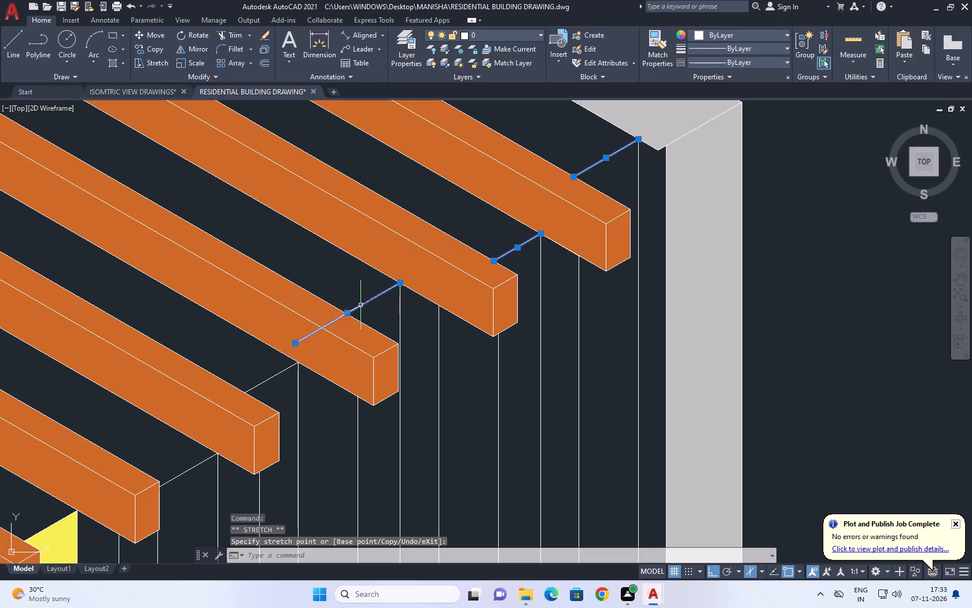
pyautogui.click(360, 305)
pyautogui.click(293, 342)
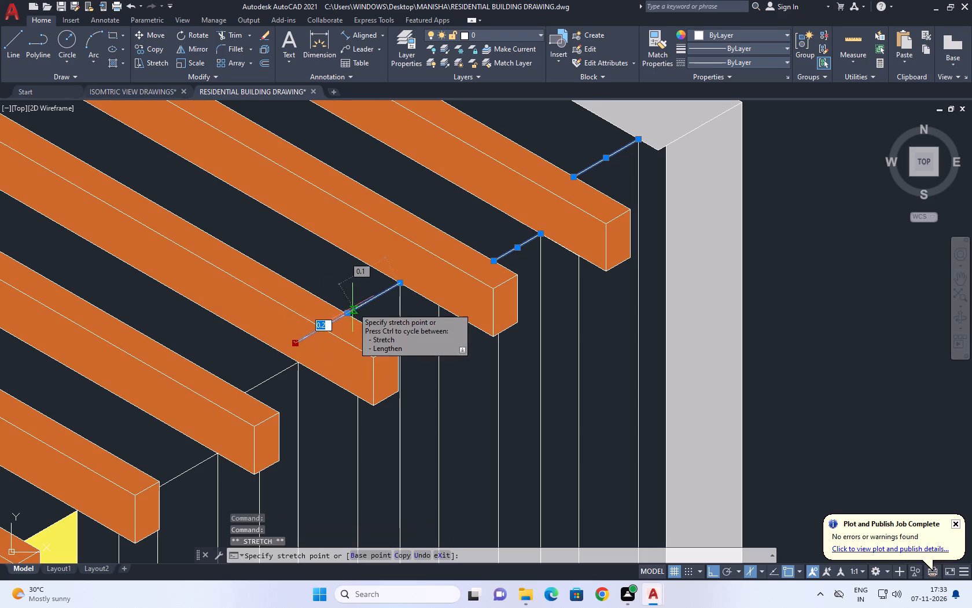
pyautogui.click(347, 312)
# Shorten the third top-edge line by stretching its lower end back to the upper edge of the orange beam it crosses.
pyautogui.moveTo(314, 320); pyautogui.dragTo(613, 195, button='middle')
pyautogui.scroll(2, 572, 246)
pyautogui.click(575, 277)
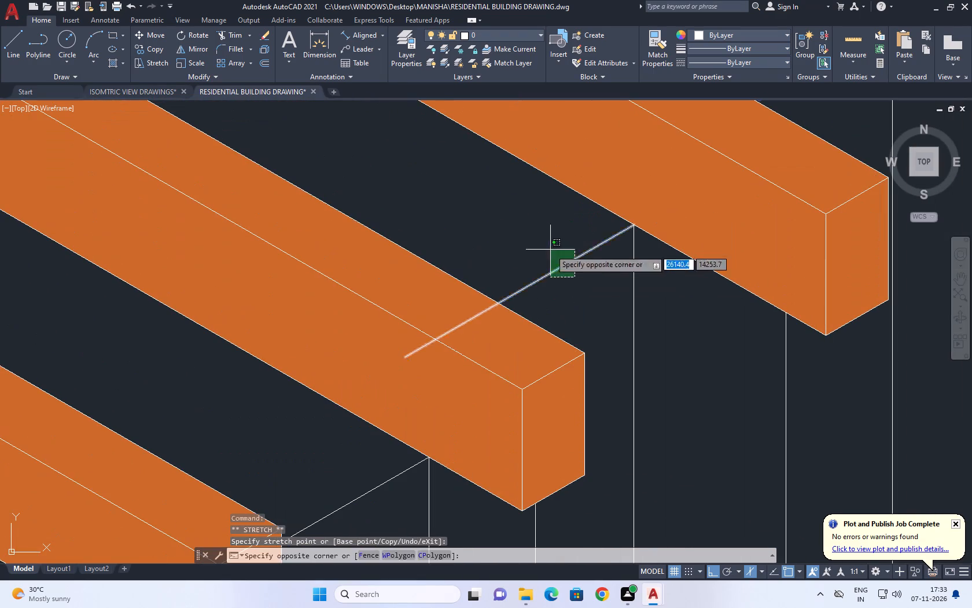
pyautogui.click(550, 250)
pyautogui.click(404, 358)
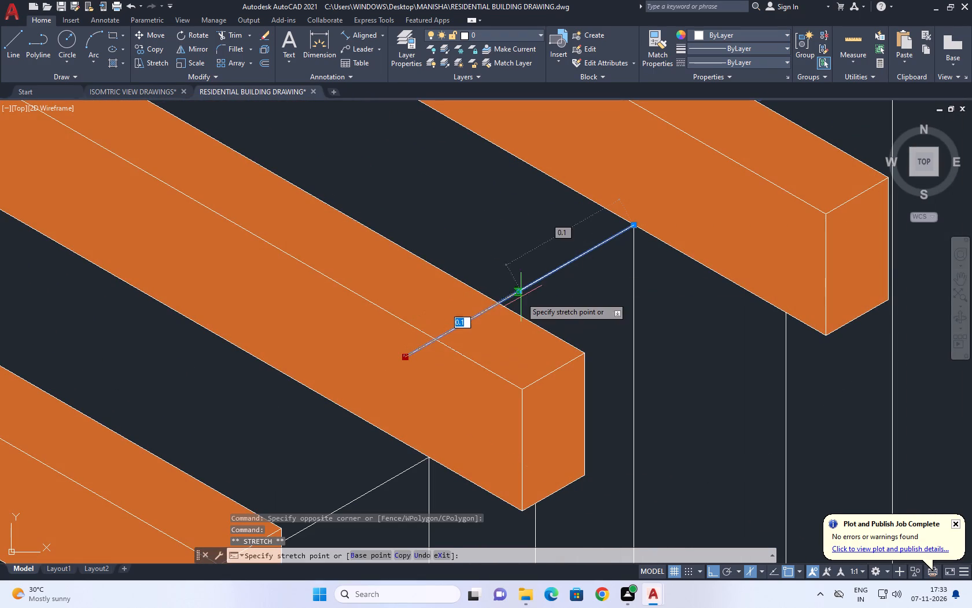
pyautogui.click(495, 302)
# Shorten the second top-edge line by stretching its lower end back to the adjacent beam's end face, and deselect all the lines.
pyautogui.scroll(-3, 548, 280)
pyautogui.scroll(3, 478, 345)
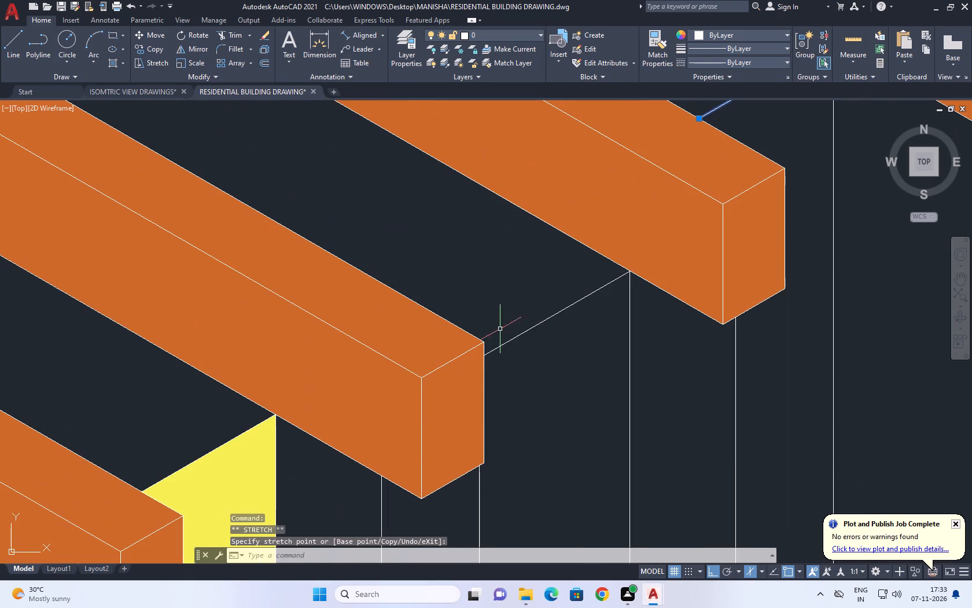
pyautogui.click(540, 349)
pyautogui.click(526, 307)
pyautogui.click(384, 414)
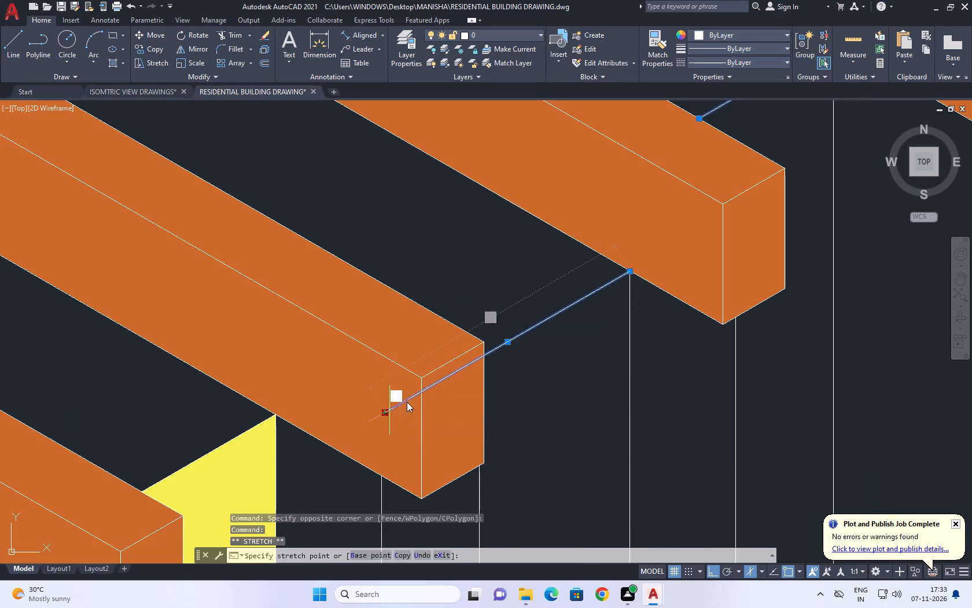
pyautogui.click(480, 356)
pyautogui.scroll(-4, 488, 297)
pyautogui.moveTo(472, 364); pyautogui.dragTo(517, 321, button='middle')
pyautogui.scroll(2, 498, 287)
pyautogui.rightClick(551, 305)
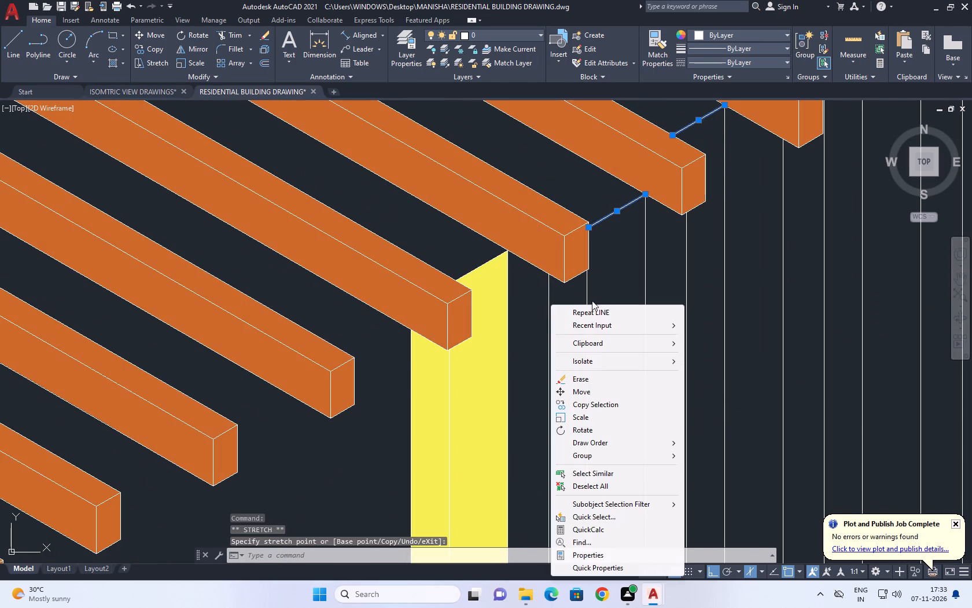
pyautogui.click(588, 487)
# Hatch the slat nearest the grey frame, including its bottom corner, and the narrow strip beside it with Solid in colour 244,238,81.
pyautogui.scroll(-2, 597, 270)
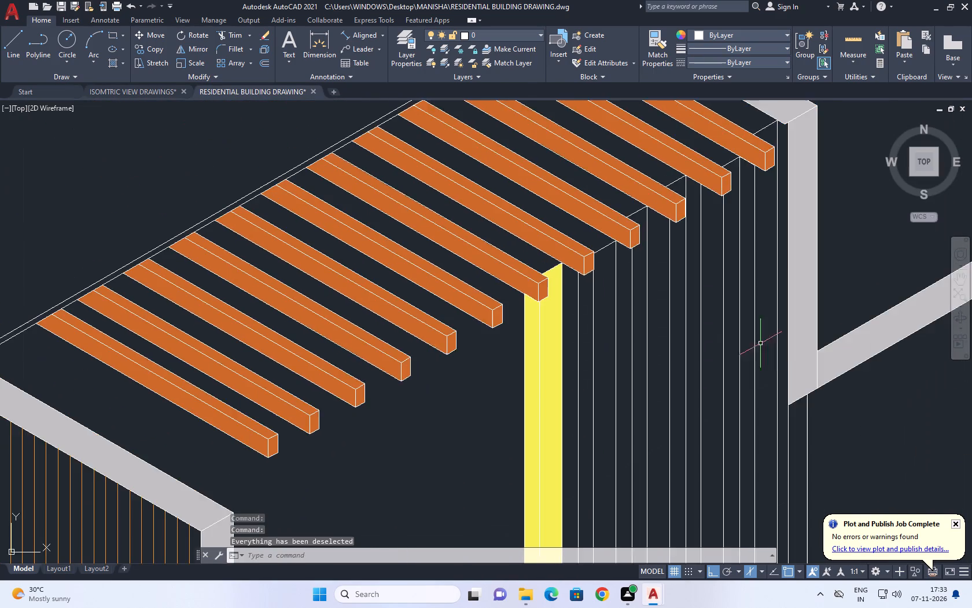
pyautogui.moveTo(780, 365); pyautogui.dragTo(701, 314, button='middle')
pyautogui.scroll(-2, 697, 309)
pyautogui.moveTo(751, 338); pyautogui.dragTo(706, 276, button='middle')
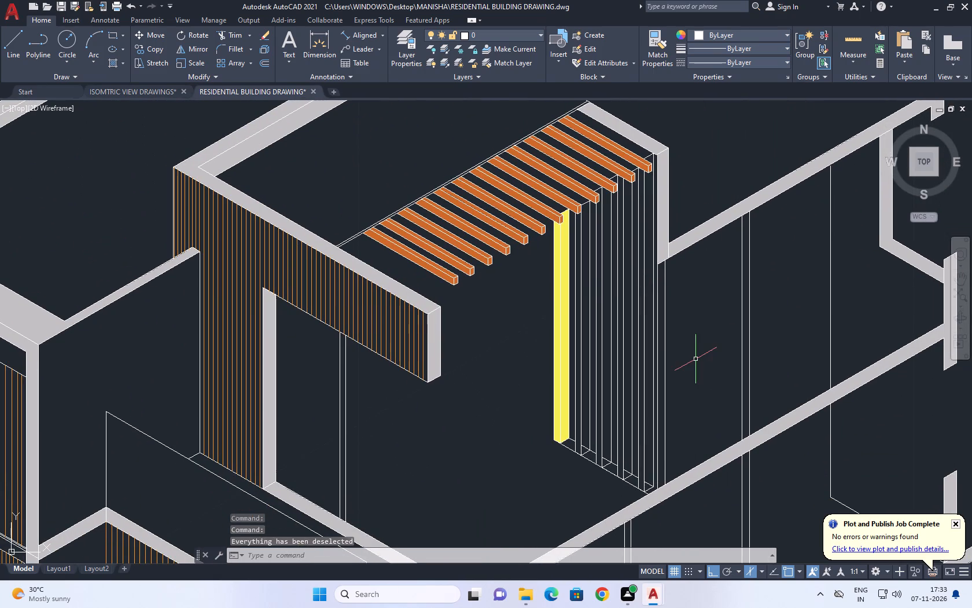
pyautogui.write('H')
pyautogui.press('space')
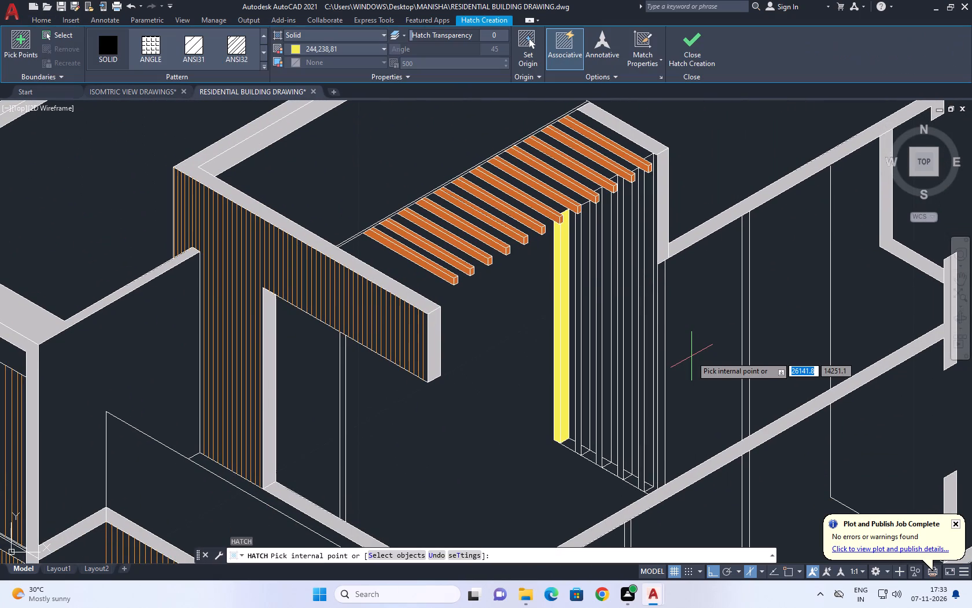
pyautogui.click(647, 288)
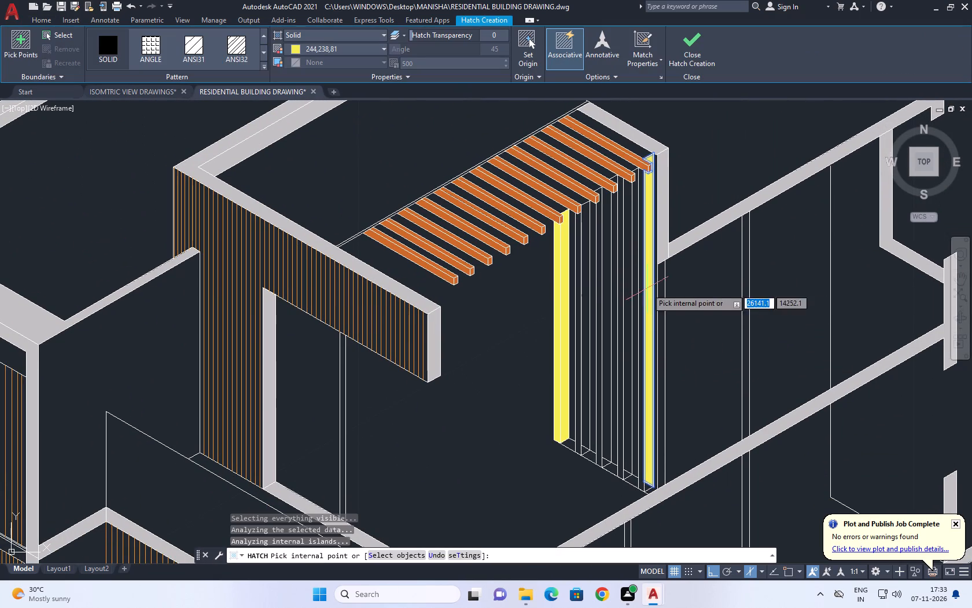
pyautogui.scroll(2, 645, 489)
pyautogui.click(649, 485)
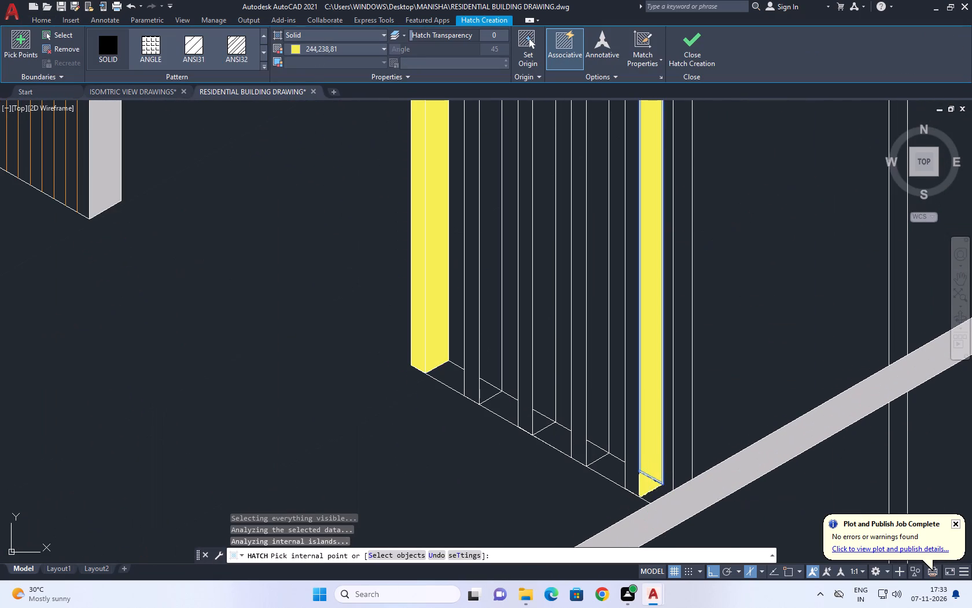
pyautogui.click(635, 463)
pyautogui.scroll(-1, 634, 460)
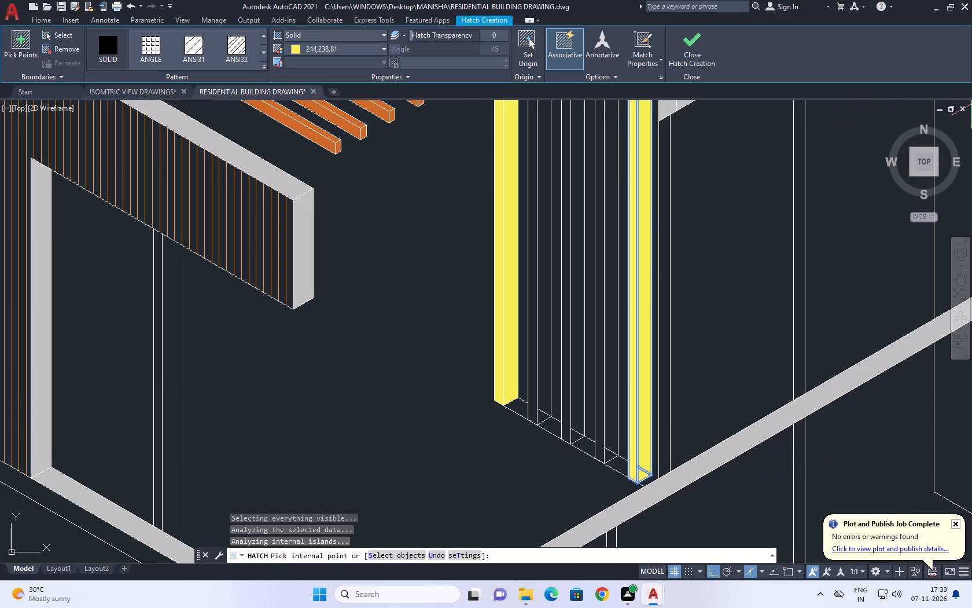
pyautogui.click(666, 248)
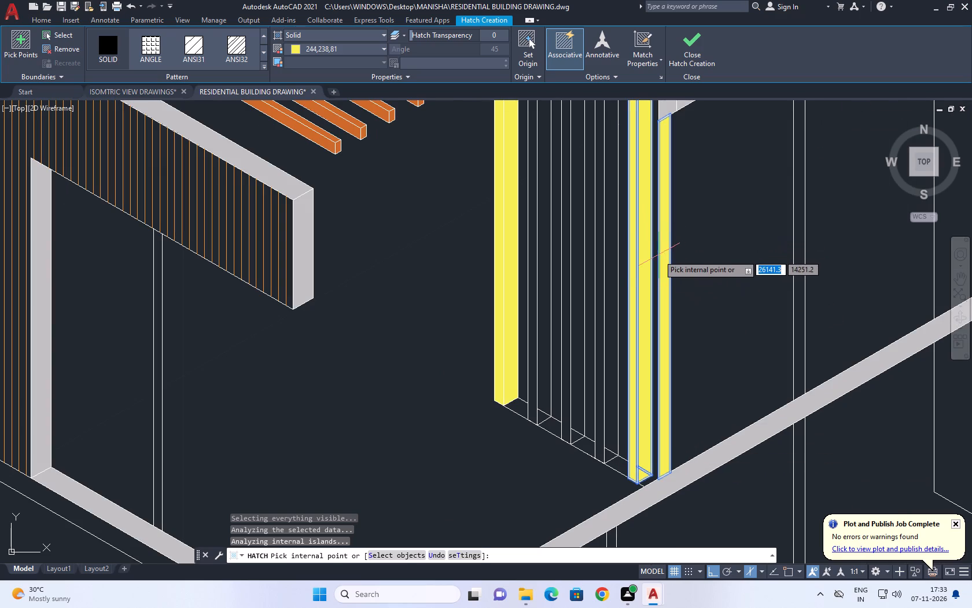
# Hatch the second slat from the grey frame, covering both faces and the small bottom corner, with Solid in colour 244,238,81.
pyautogui.click(608, 266)
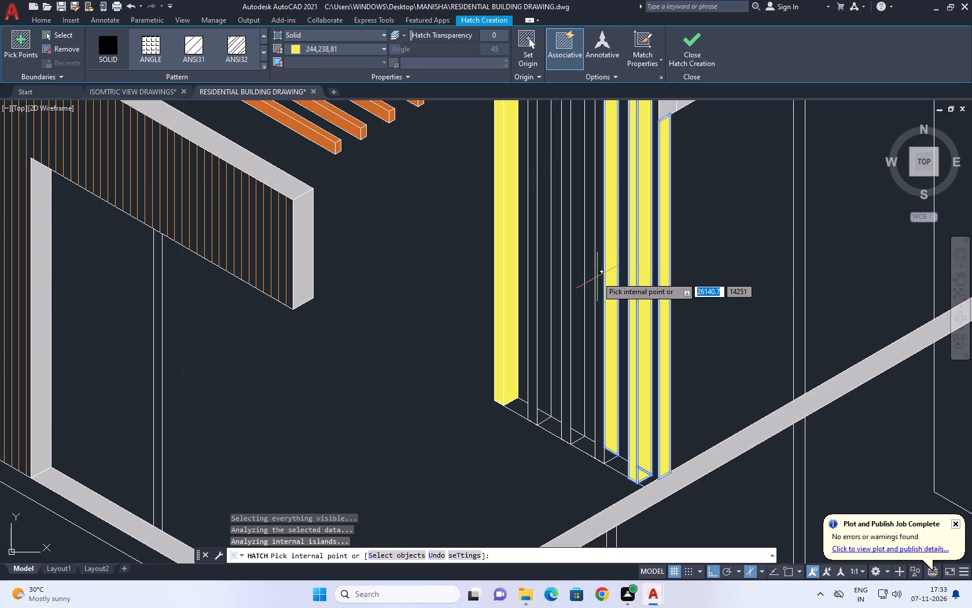
pyautogui.click(598, 277)
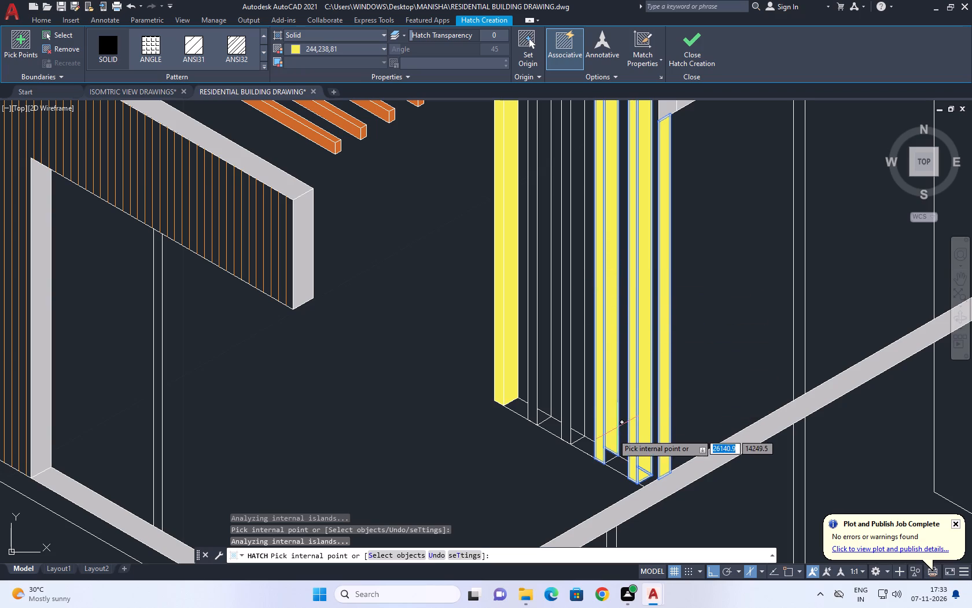
pyautogui.click(612, 452)
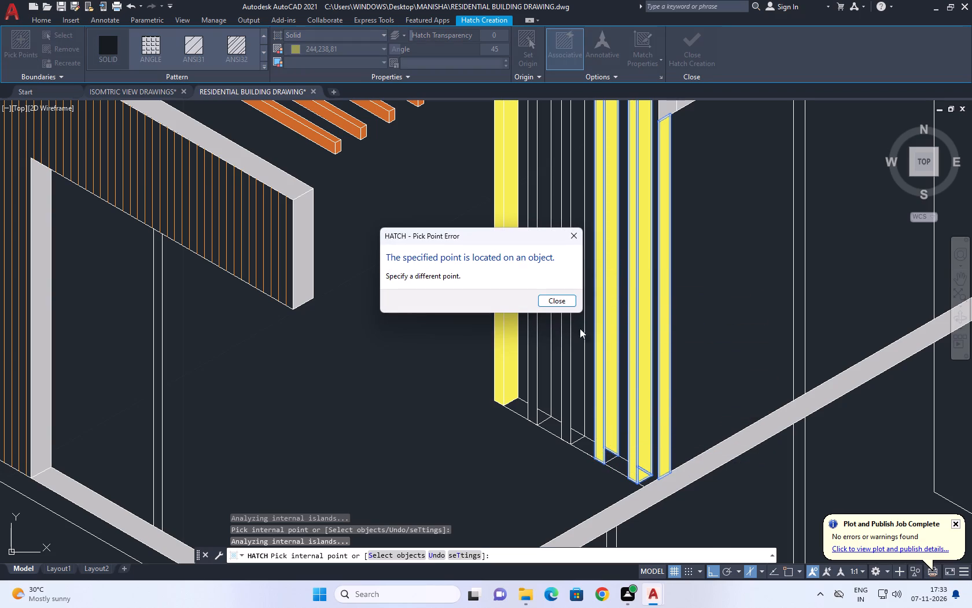
pyautogui.click(577, 235)
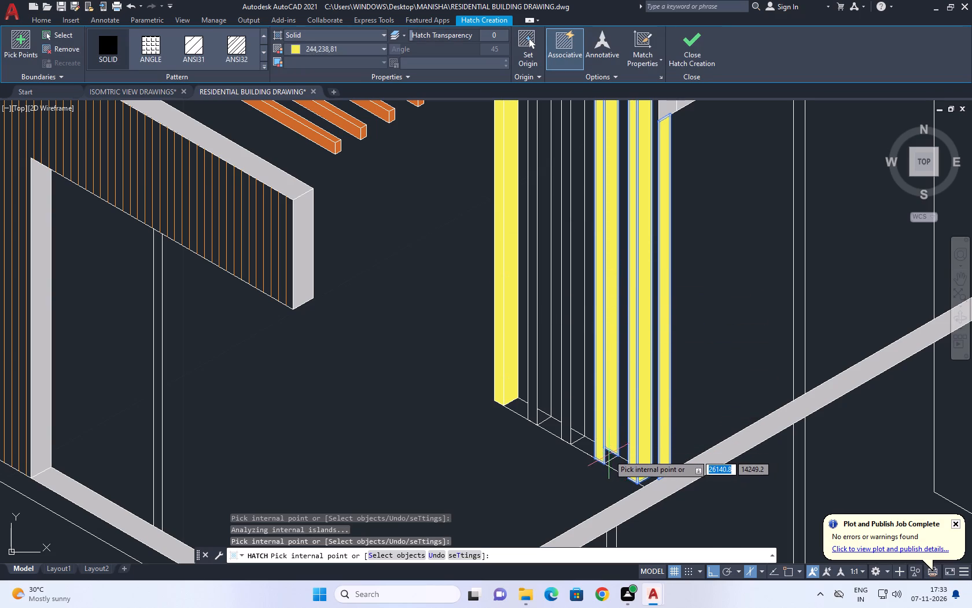
pyautogui.click(607, 457)
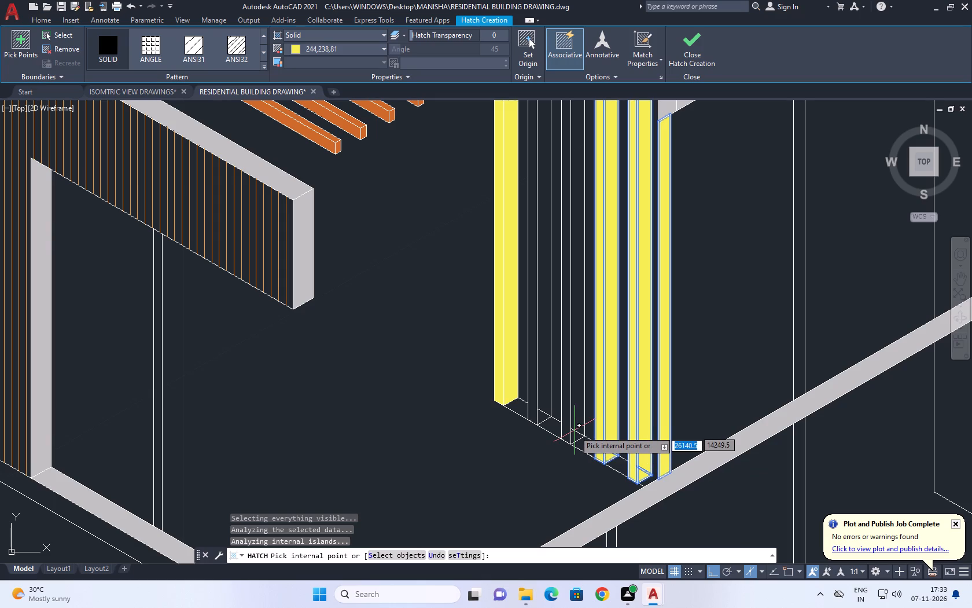
# Hatch the third slat from the grey frame, covering its bottom corner and both faces, with Solid in colour 244,238,81.
pyautogui.click(575, 436)
pyautogui.click(581, 409)
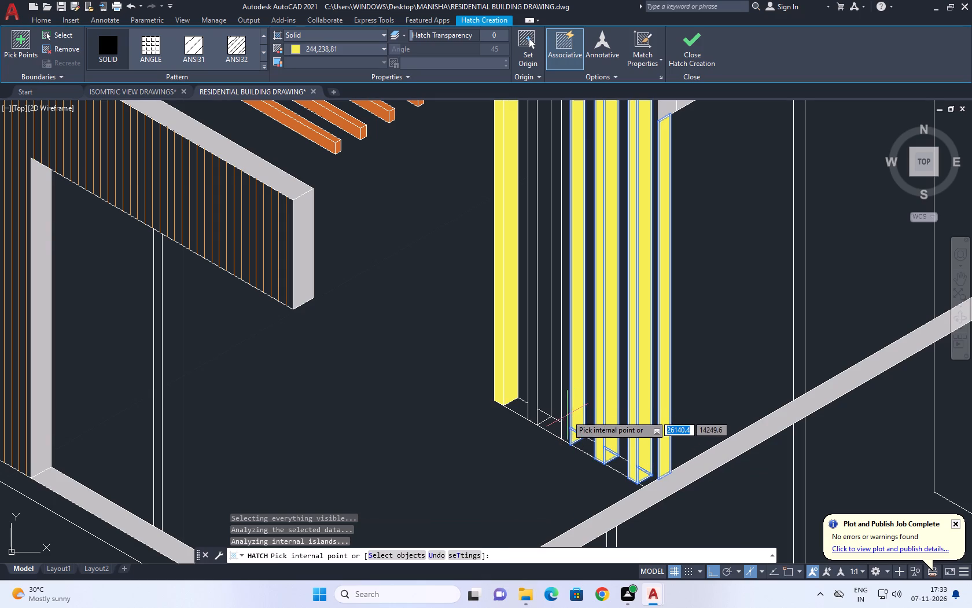
pyautogui.click(562, 417)
# Hatch the fourth slat from the grey frame, covering both faces and the bottom corner, with Solid in colour 244,238,81, and finish the hatch.
pyautogui.click(537, 394)
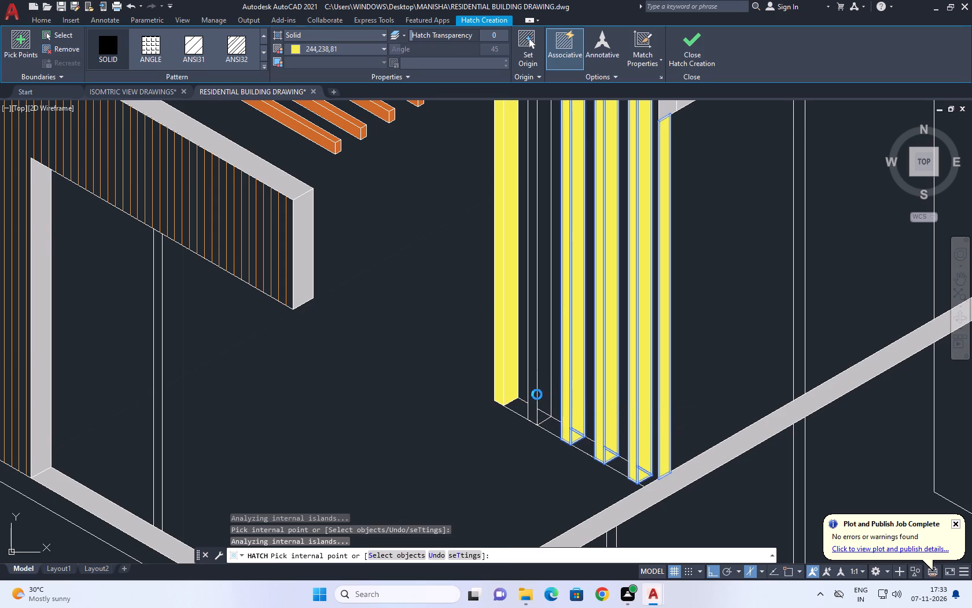
pyautogui.click(577, 241)
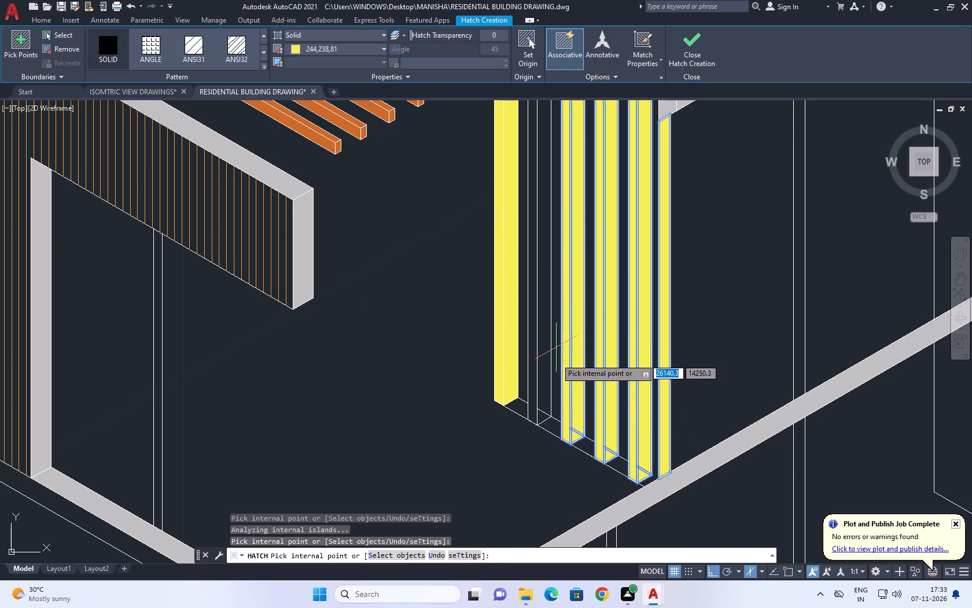
pyautogui.click(547, 383)
pyautogui.click(531, 401)
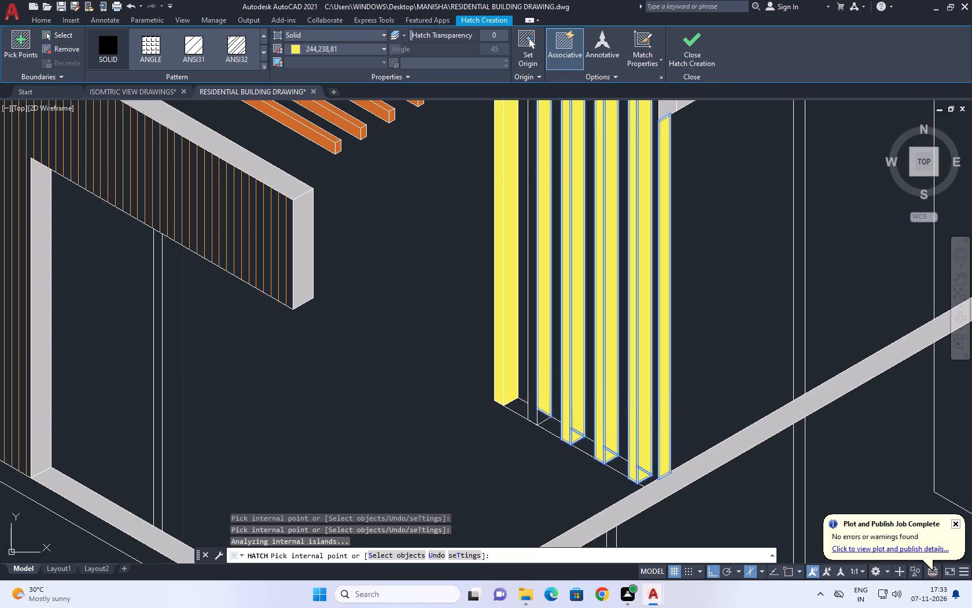
pyautogui.click(543, 416)
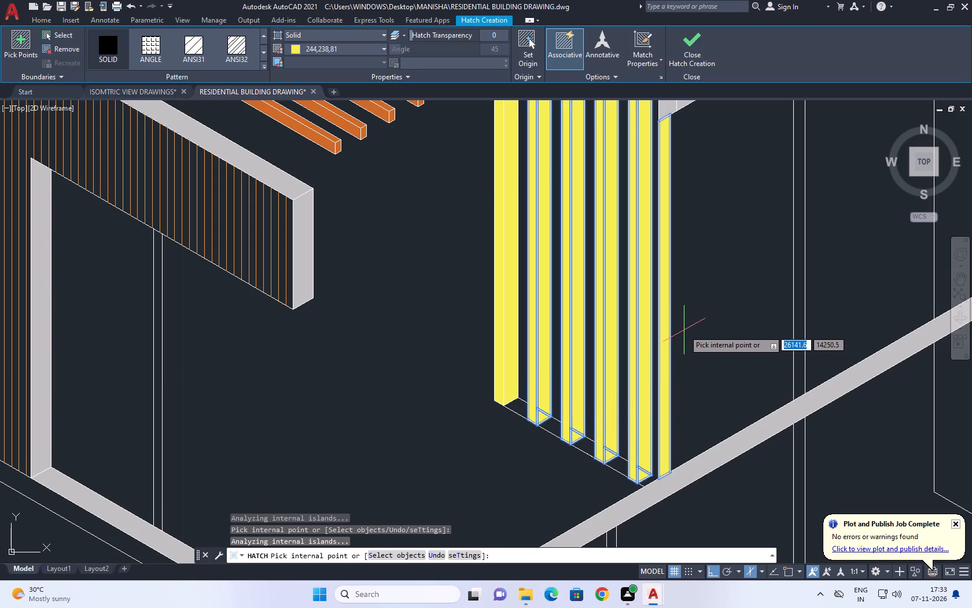
pyautogui.press('Return')
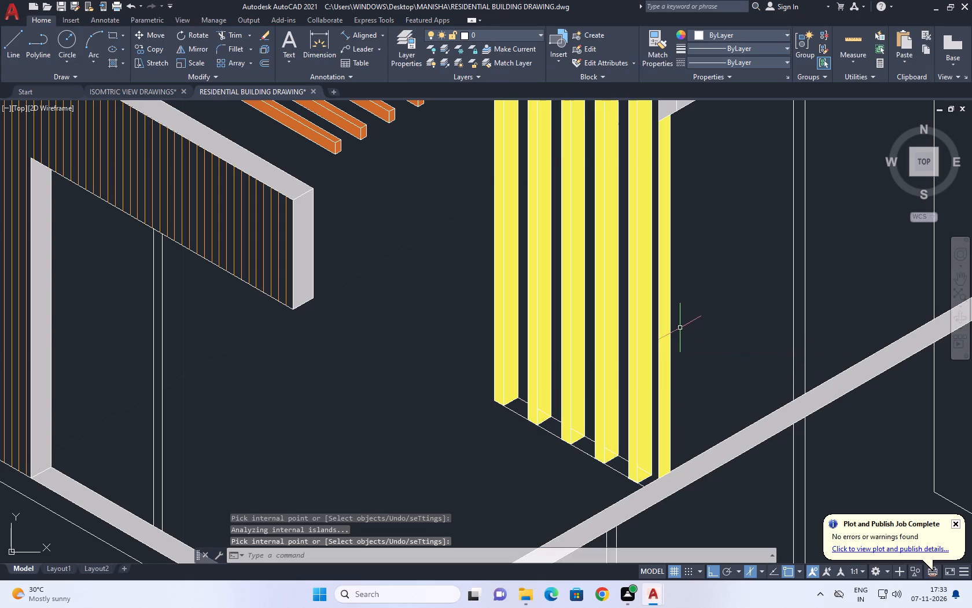
# Erase the short line crossing the bottom of the slat nearest the grey frame.
pyautogui.scroll(3, 633, 492)
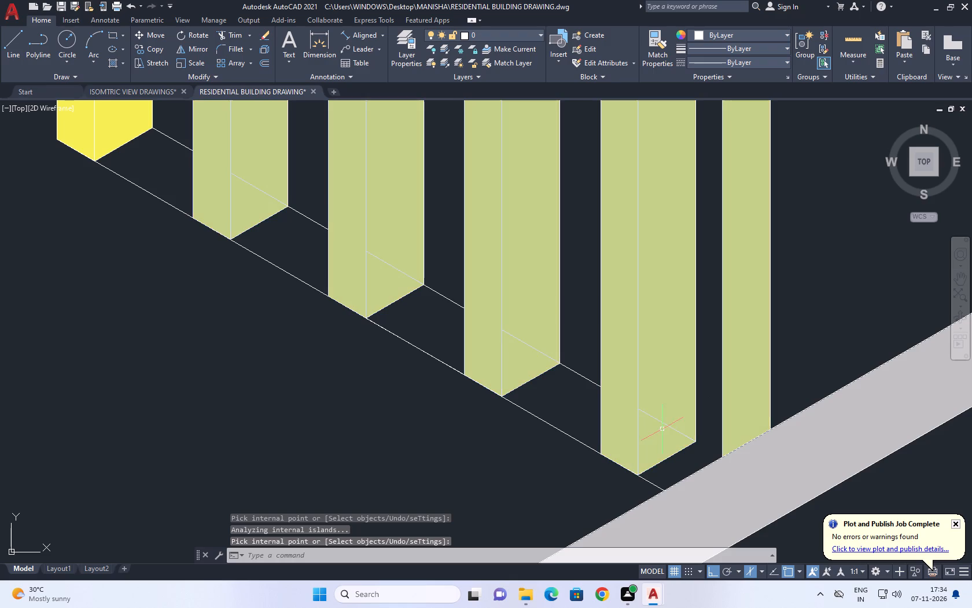
pyautogui.click(662, 426)
pyautogui.rightClick(684, 384)
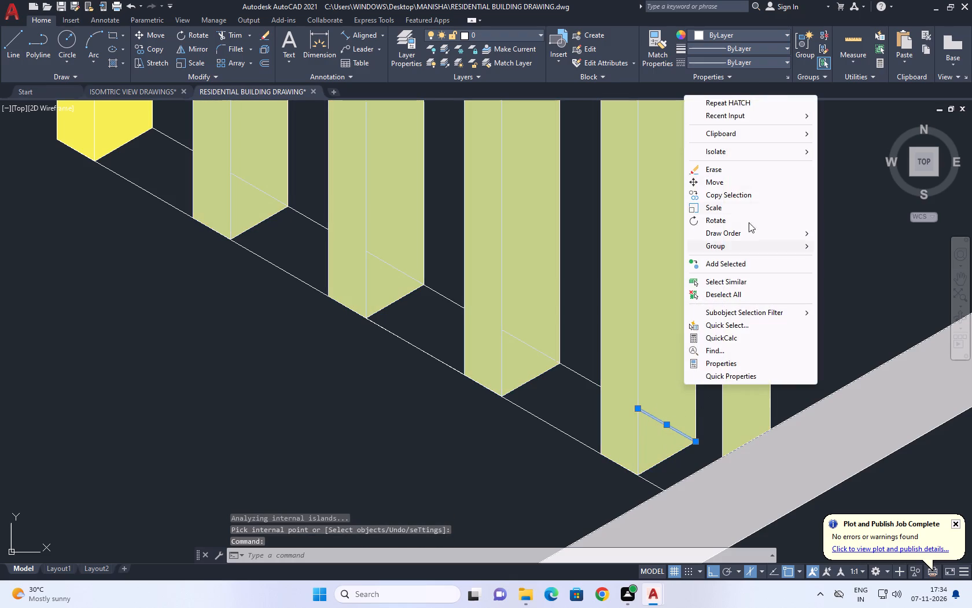
pyautogui.click(728, 173)
# Shorten the rear base line crossing the second slat from the grey frame by stretching its upper end to the slat's side edge, and deselect it.
pyautogui.scroll(-1, 657, 423)
pyautogui.scroll(2, 594, 385)
pyautogui.click(575, 373)
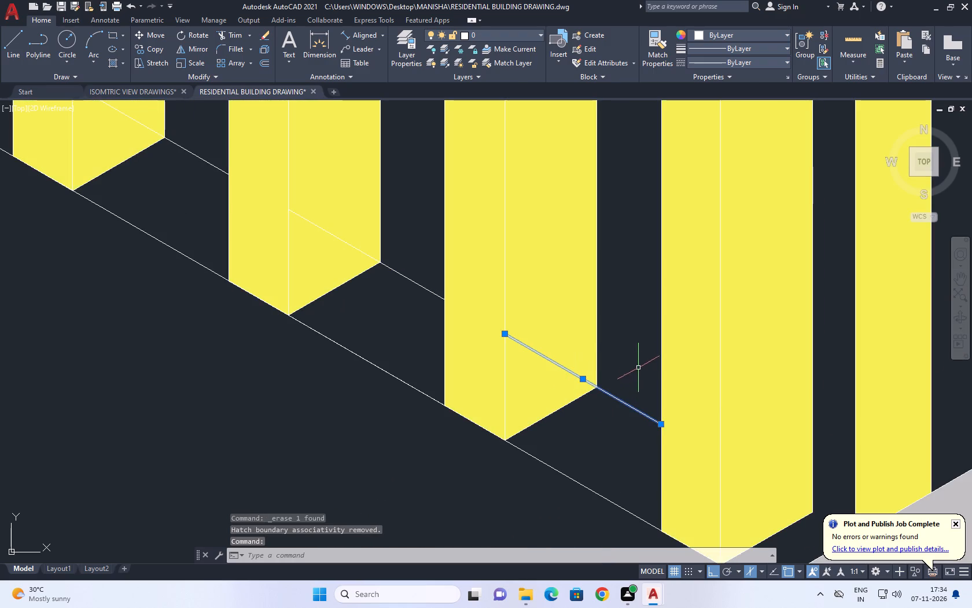
pyautogui.click(502, 333)
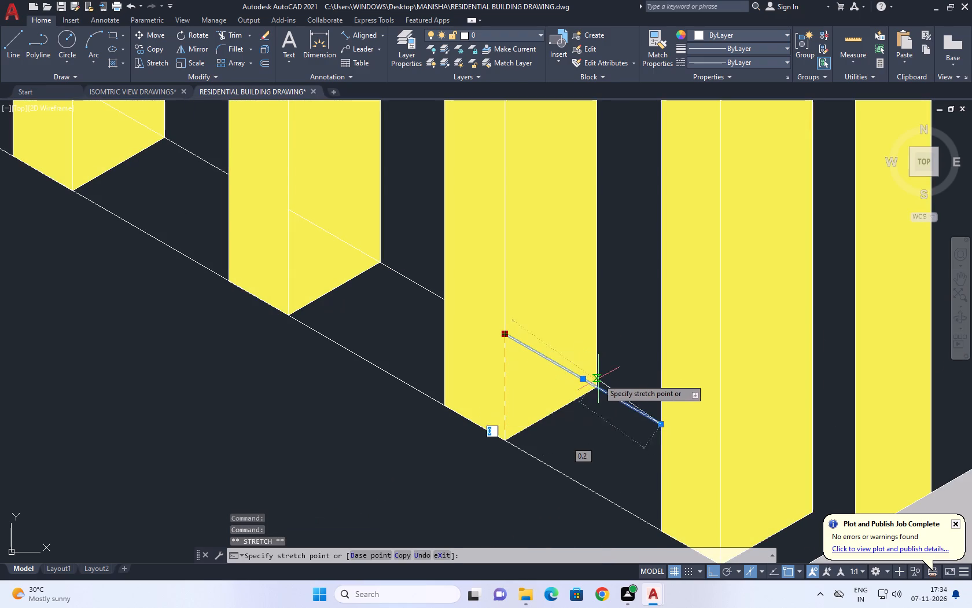
pyautogui.click(600, 384)
pyautogui.rightClick(672, 320)
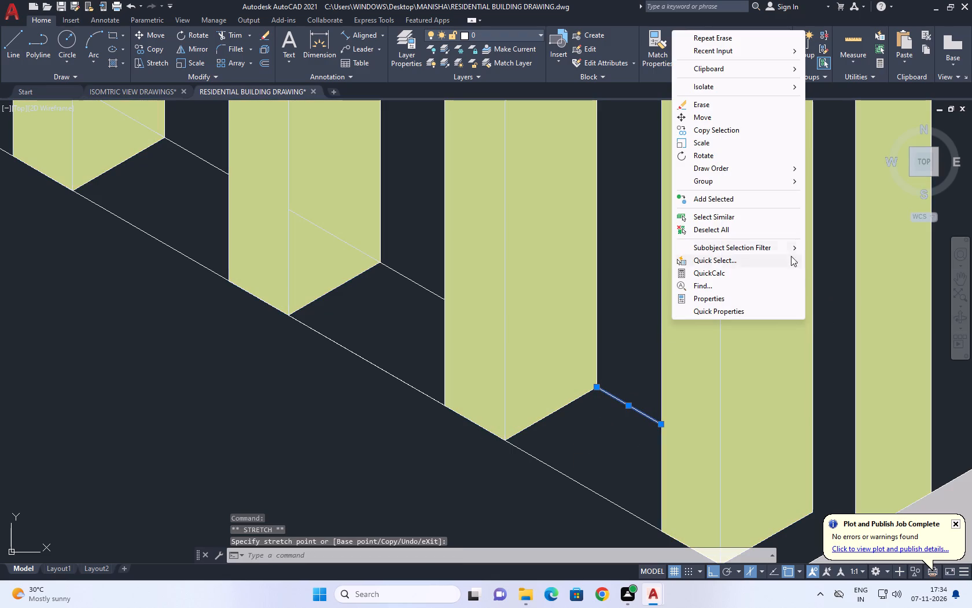
pyautogui.click(734, 229)
# Shorten the rear base line crossing the fourth slat from the grey frame by stretching its upper end to the slat's side edge.
pyautogui.moveTo(487, 281); pyautogui.dragTo(782, 451, button='middle')
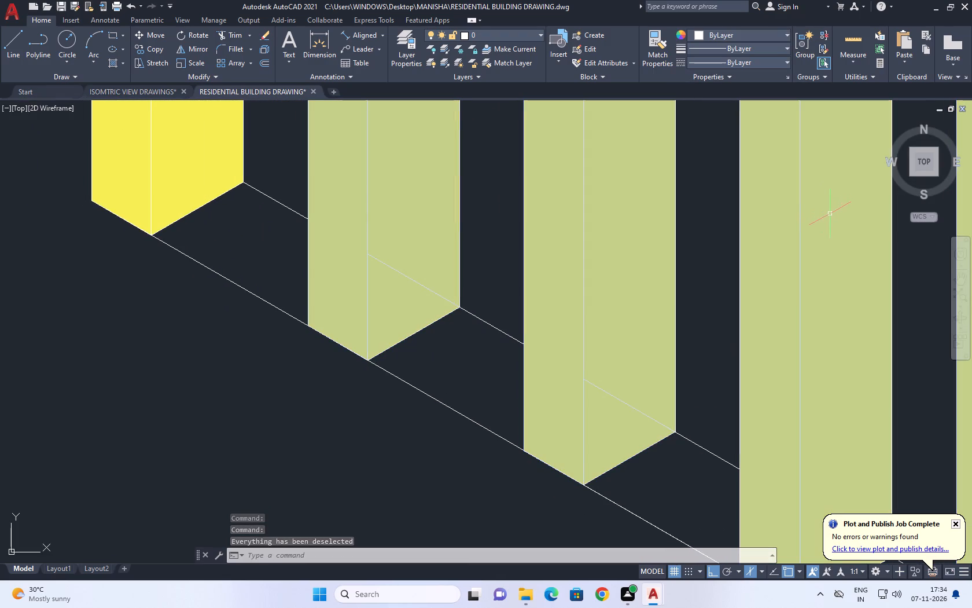
pyautogui.moveTo(499, 317); pyautogui.dragTo(494, 320)
pyautogui.click(477, 343)
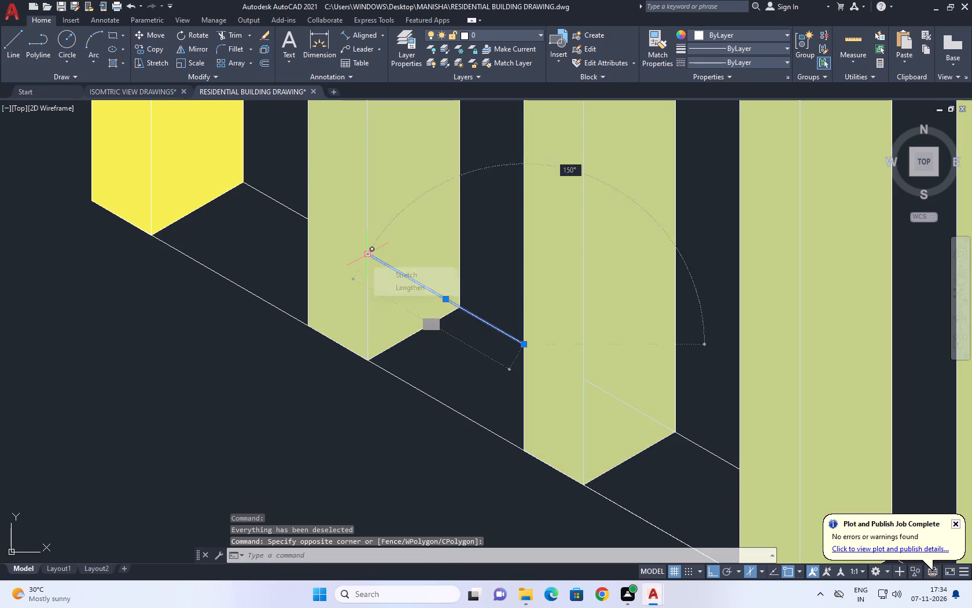
pyautogui.click(365, 255)
pyautogui.click(461, 303)
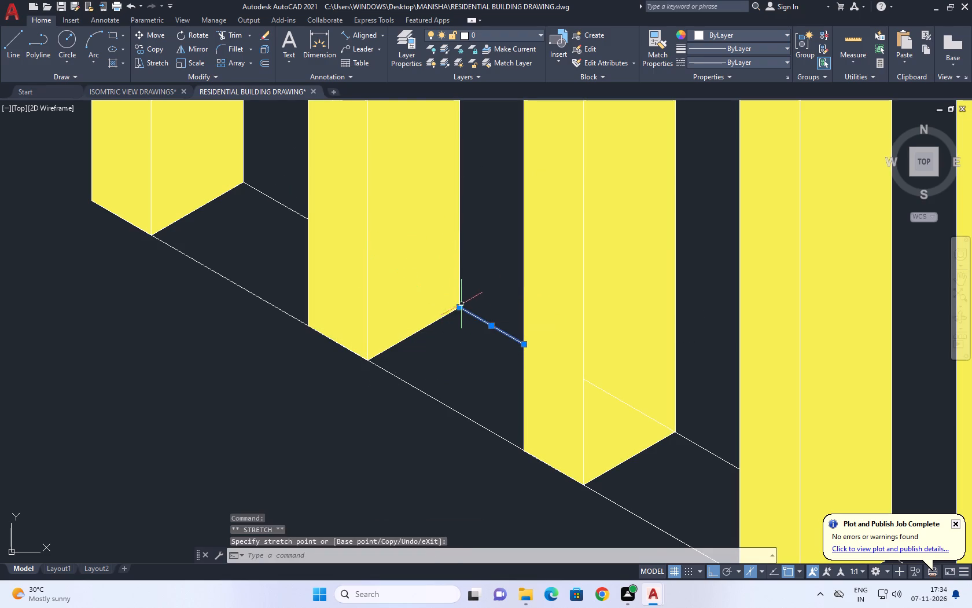
# Shorten the rear base line crossing the third slat from the grey frame by stretching its upper end to the slat's side edge, and deselect everything.
pyautogui.moveTo(568, 312); pyautogui.dragTo(466, 261, button='middle')
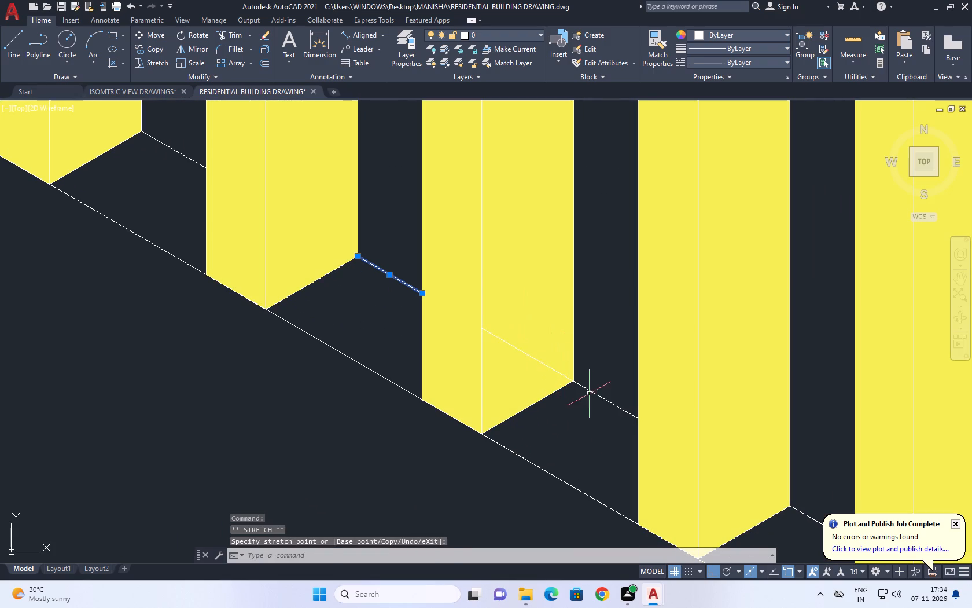
pyautogui.click(591, 395)
pyautogui.click(583, 404)
pyautogui.moveTo(617, 384); pyautogui.dragTo(613, 391)
pyautogui.click(594, 404)
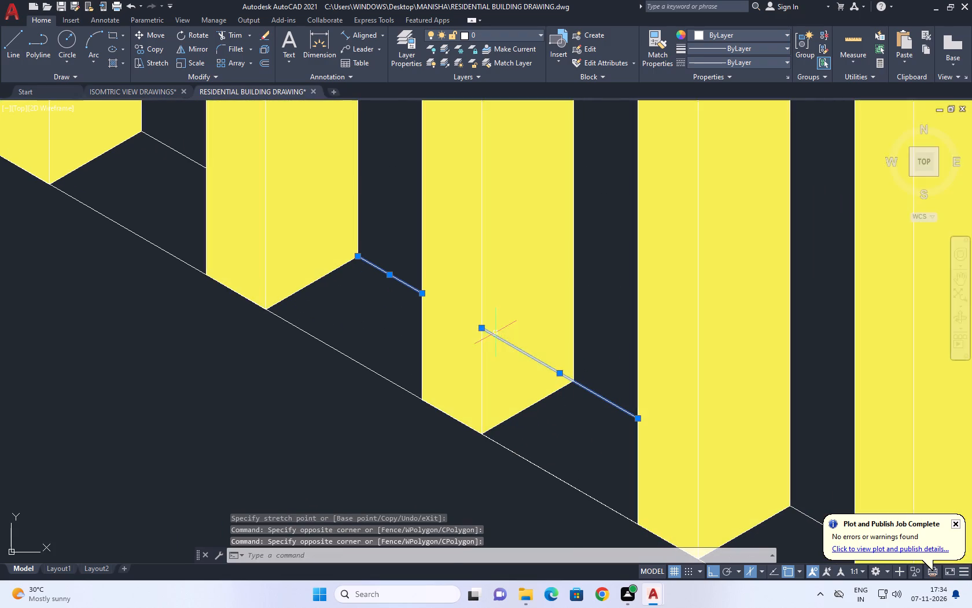
pyautogui.click(480, 331)
pyautogui.click(573, 377)
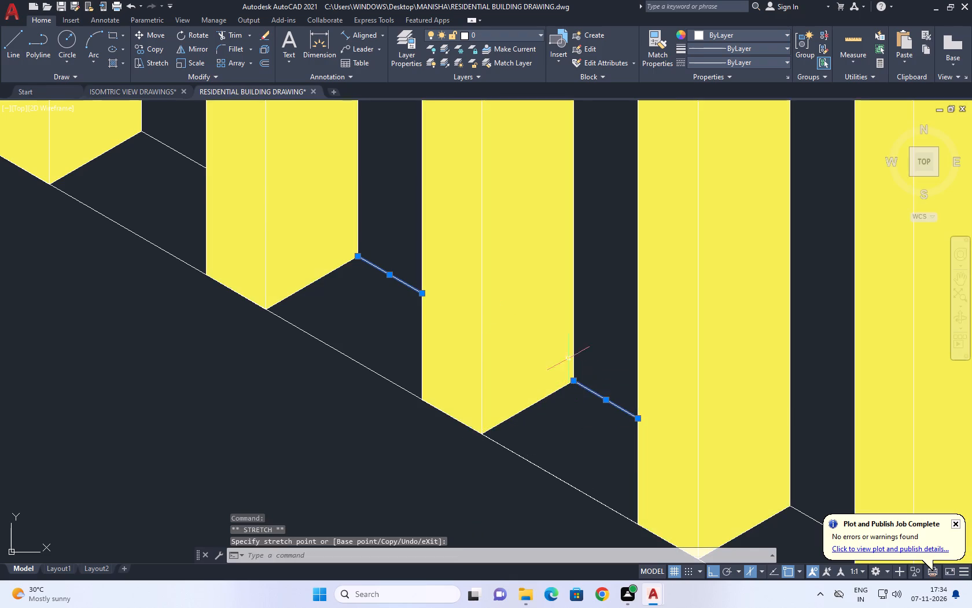
pyautogui.moveTo(406, 296); pyautogui.dragTo(613, 391, button='middle')
pyautogui.moveTo(386, 230); pyautogui.dragTo(382, 237)
pyautogui.moveTo(366, 255); pyautogui.dragTo(363, 265)
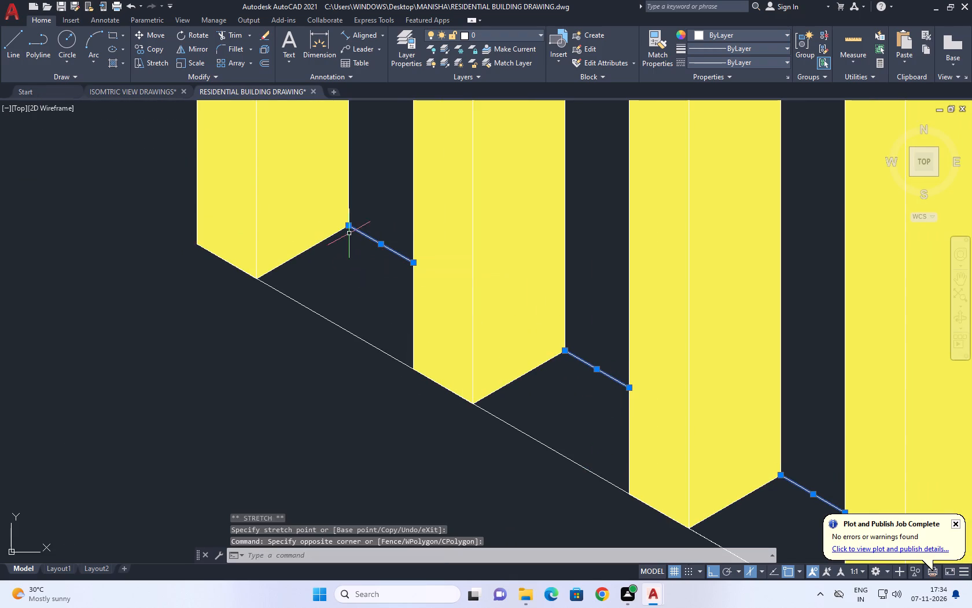
pyautogui.rightClick(592, 245)
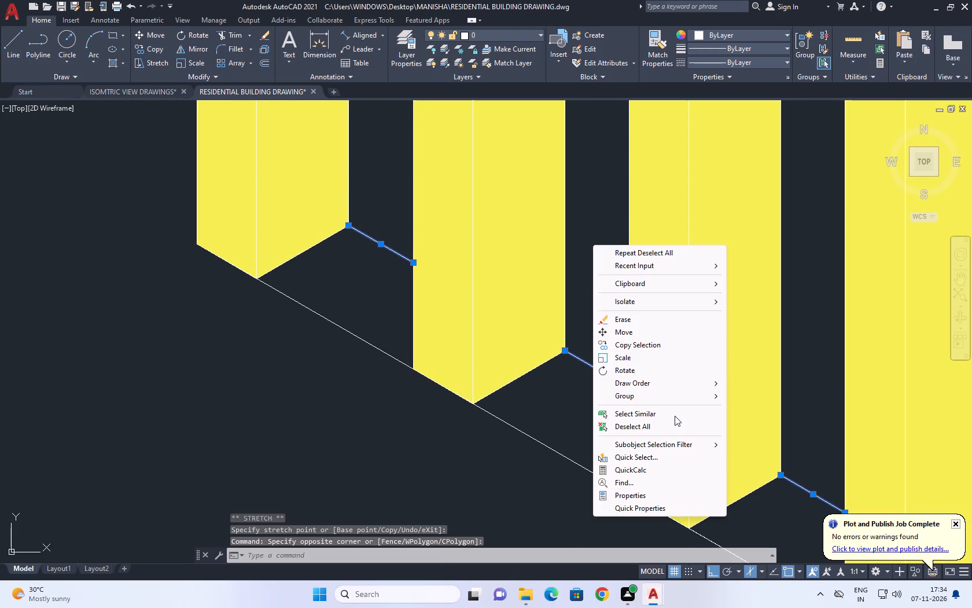
pyautogui.click(668, 424)
# Change the yellow hatches on all the vertical slats and the narrow strip to index colour 32.
pyautogui.scroll(-4, 662, 421)
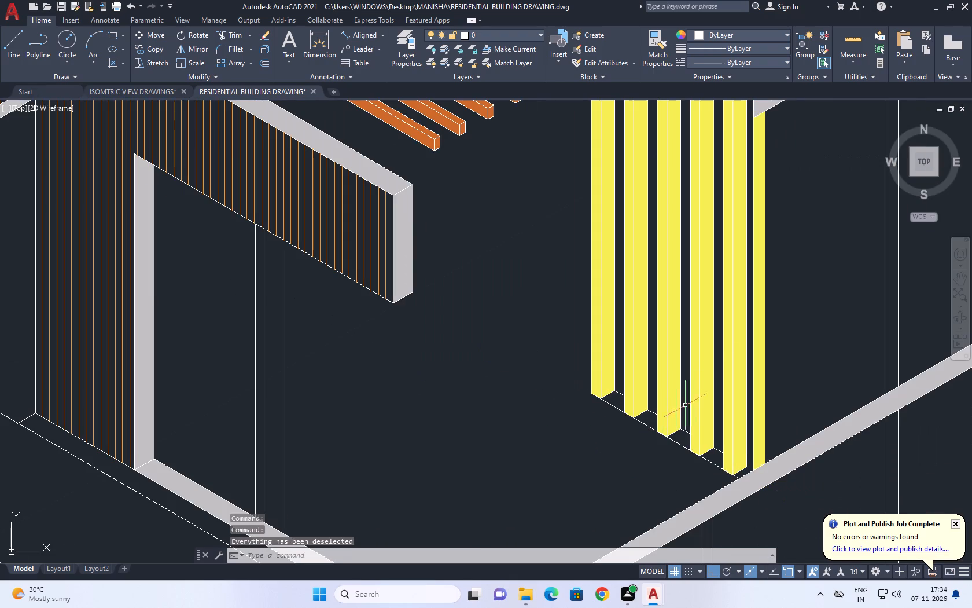
pyautogui.moveTo(716, 364); pyautogui.dragTo(601, 449, button='middle')
pyautogui.scroll(-2, 611, 439)
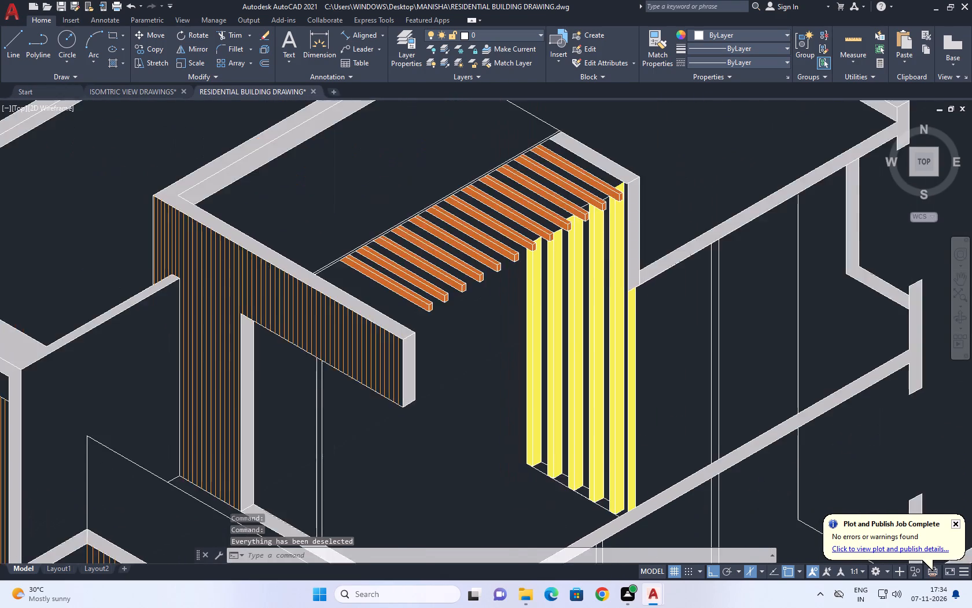
pyautogui.scroll(2, 611, 470)
pyautogui.click(640, 463)
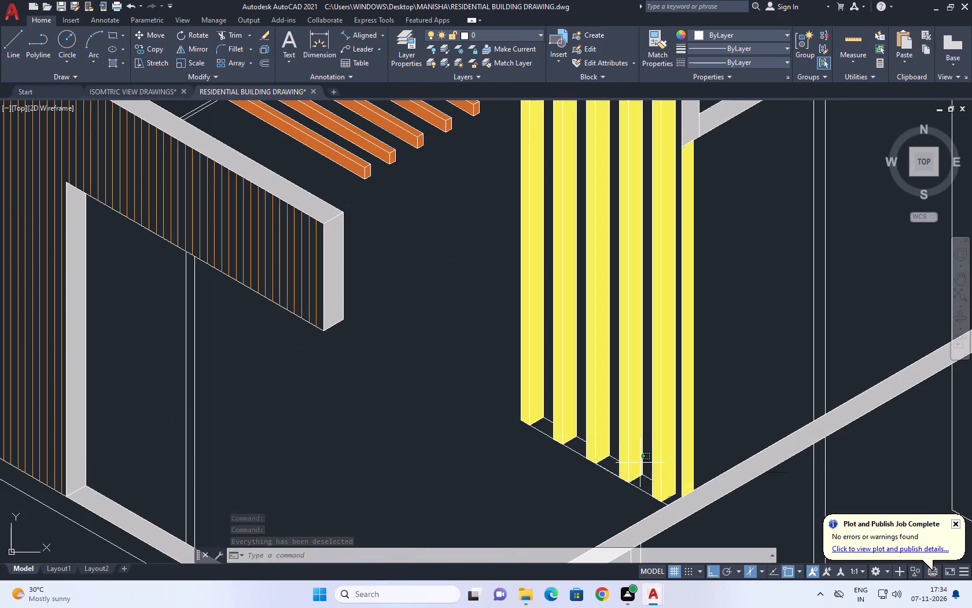
pyautogui.click(535, 339)
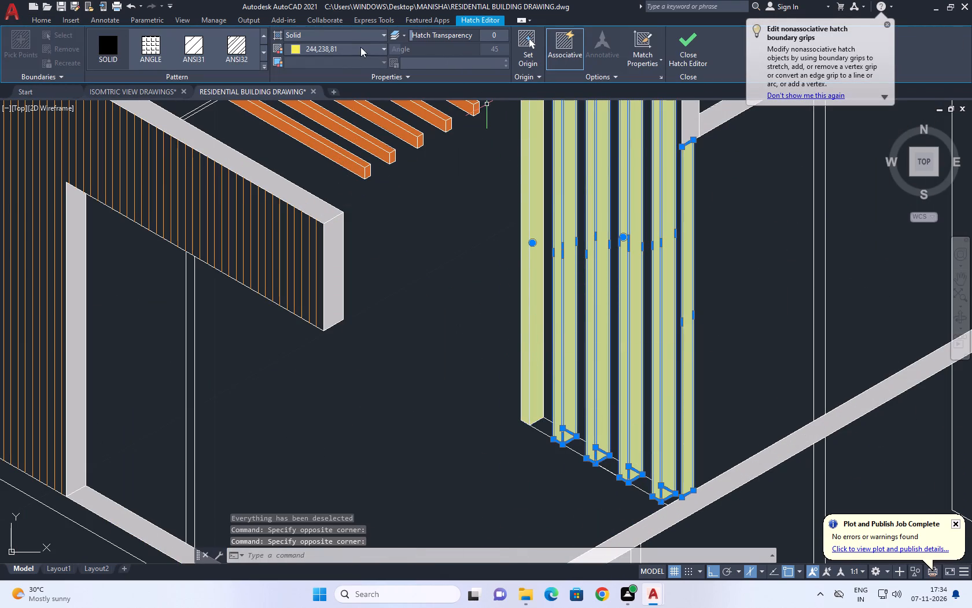
pyautogui.click(345, 51)
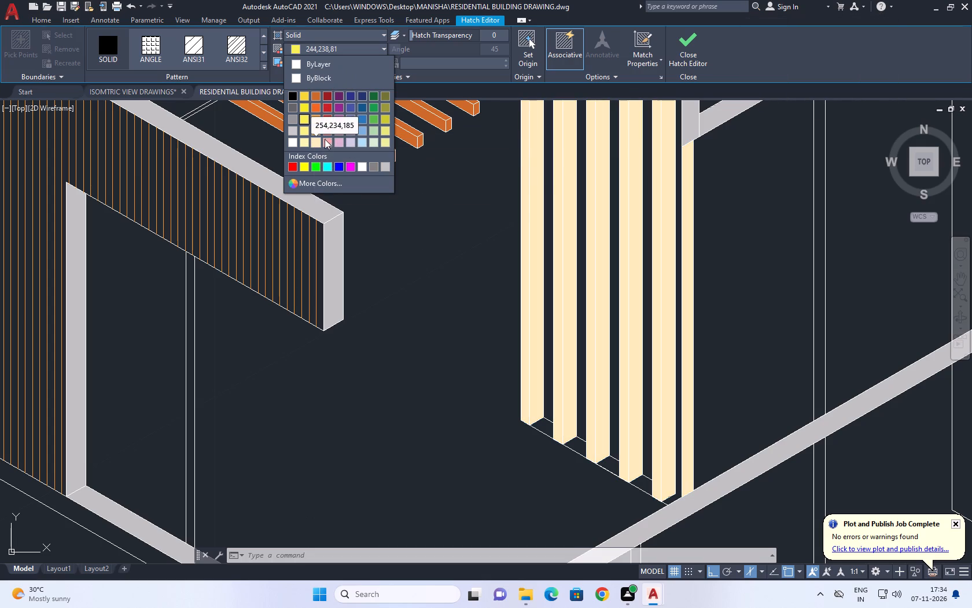
pyautogui.click(327, 184)
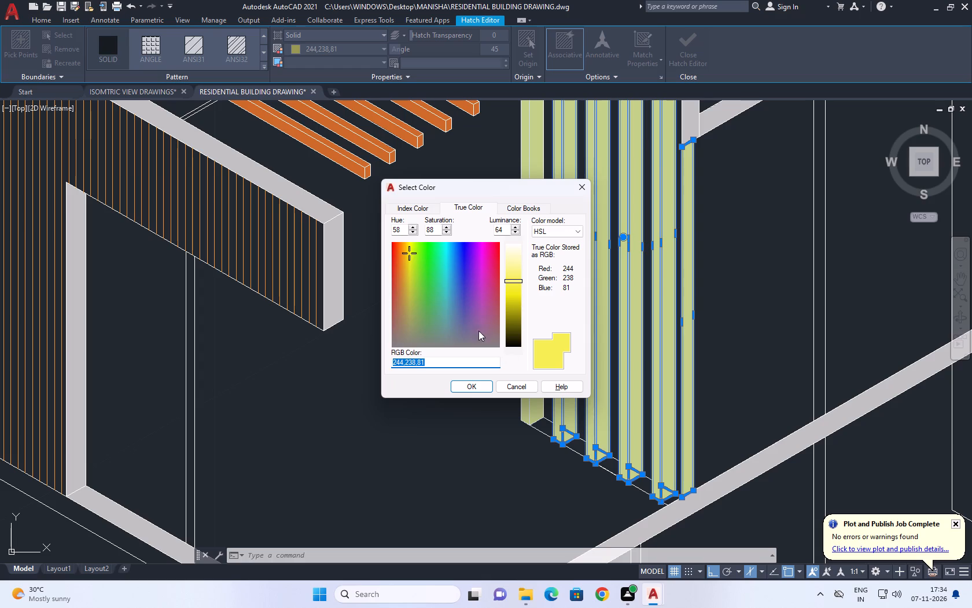
pyautogui.click(410, 207)
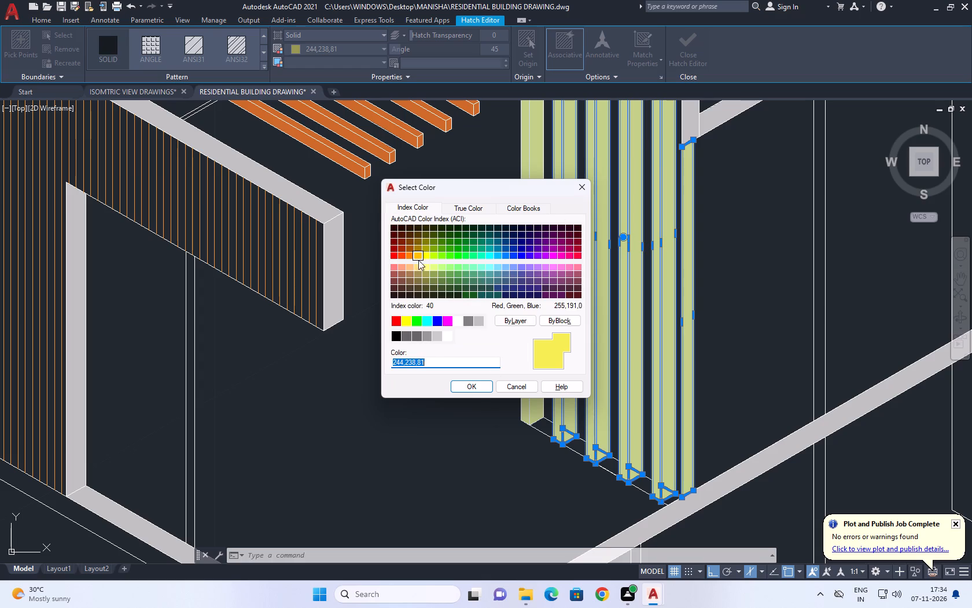
pyautogui.click(410, 248)
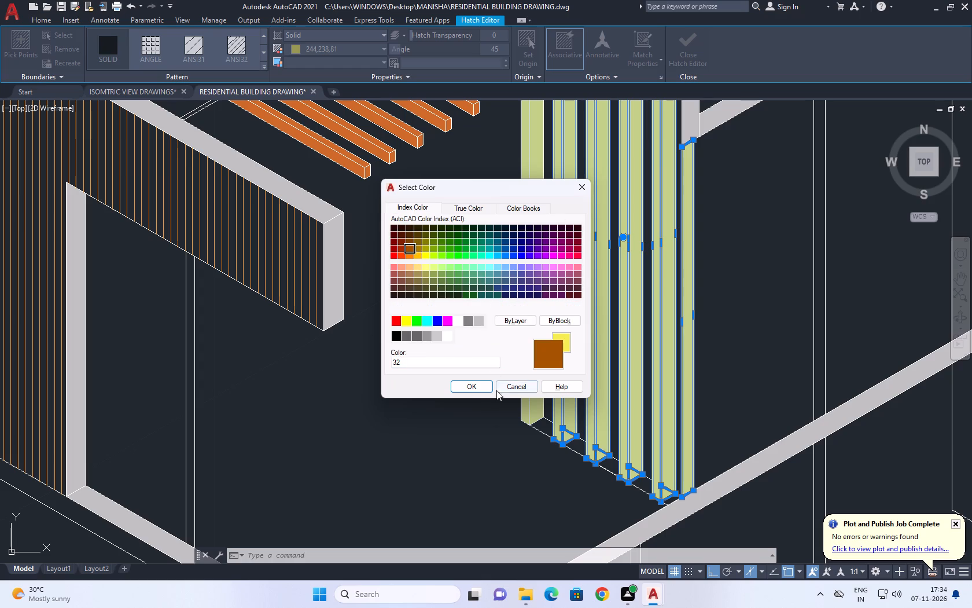
pyautogui.click(478, 384)
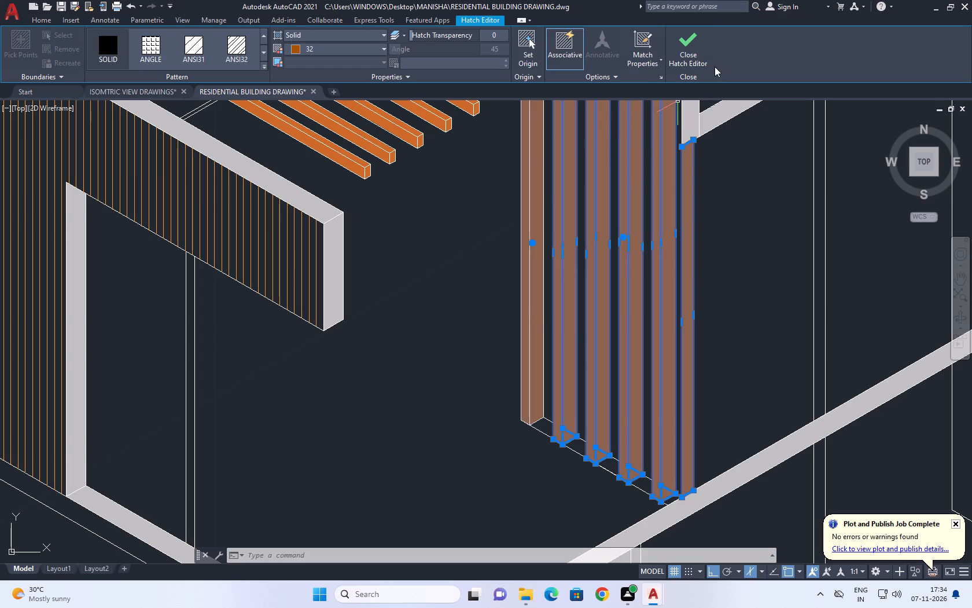
pyautogui.click(694, 56)
# Erase the two short leftover lines between the beams, beside the tops of the two slats nearest the grey frame.
pyautogui.scroll(-1, 675, 277)
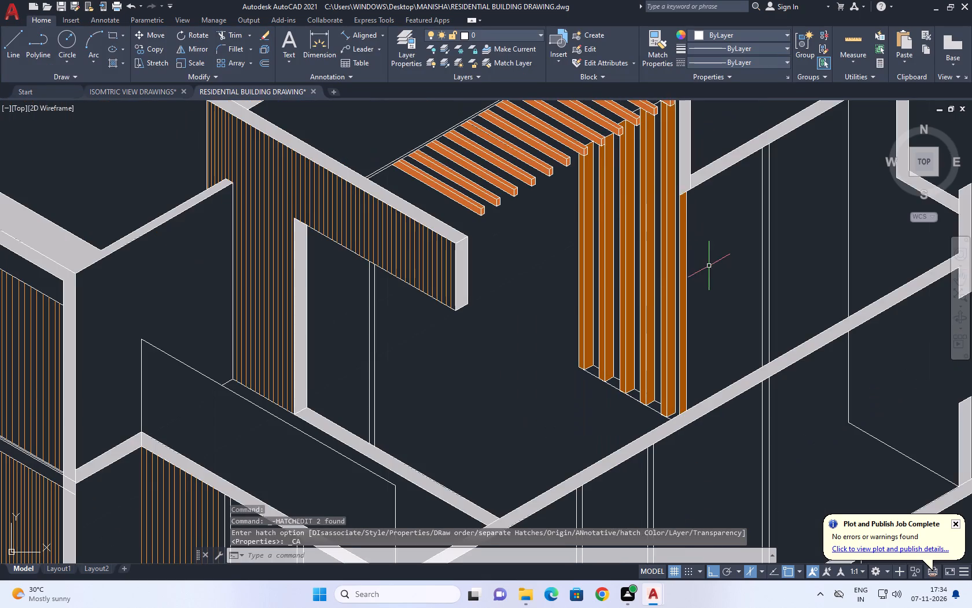
pyautogui.moveTo(708, 228); pyautogui.dragTo(683, 331, button='middle')
pyautogui.scroll(-1, 708, 228)
pyautogui.moveTo(730, 365); pyautogui.dragTo(679, 327, button='middle')
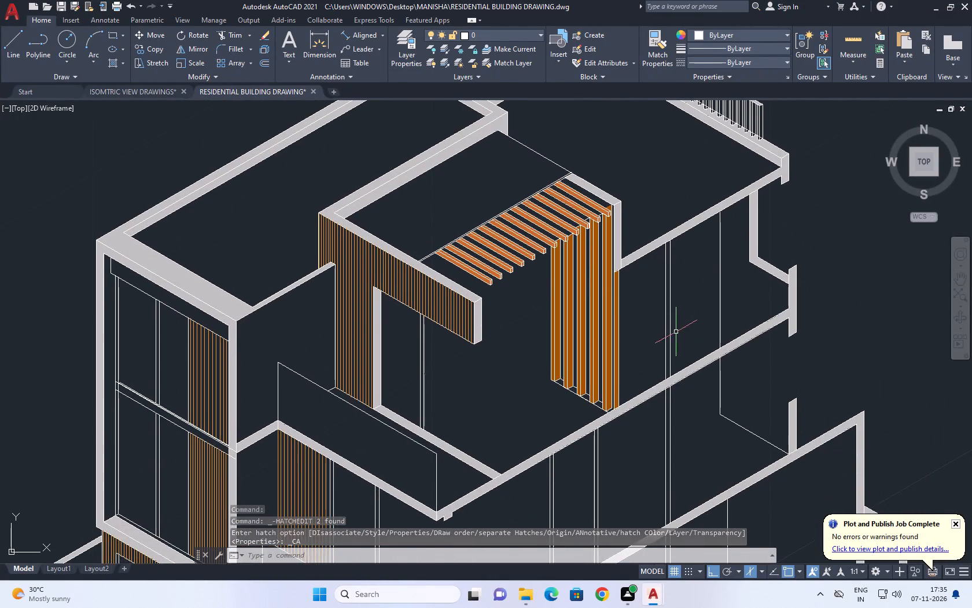
pyautogui.scroll(-1, 656, 331)
pyautogui.scroll(5, 612, 268)
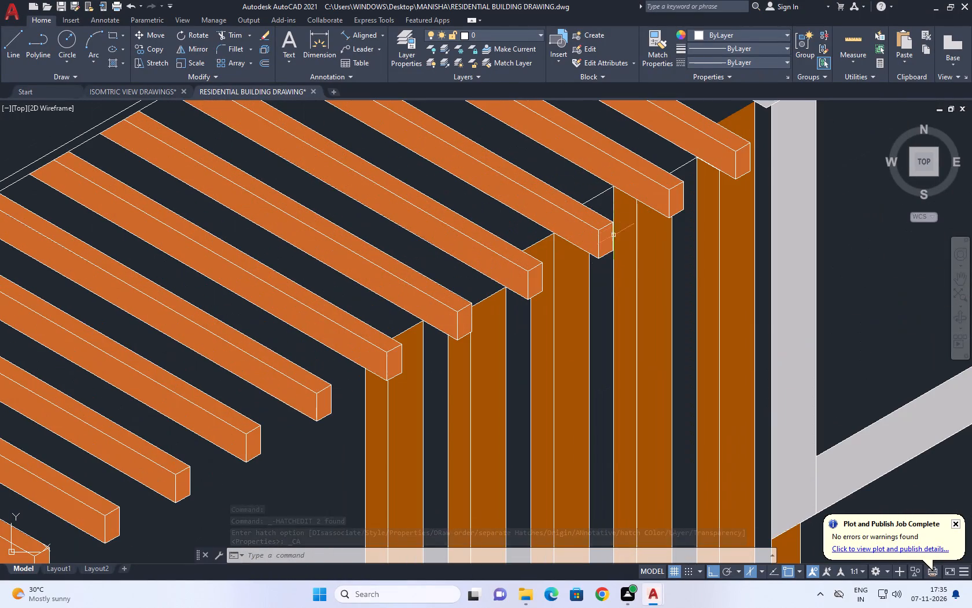
pyautogui.click(606, 197)
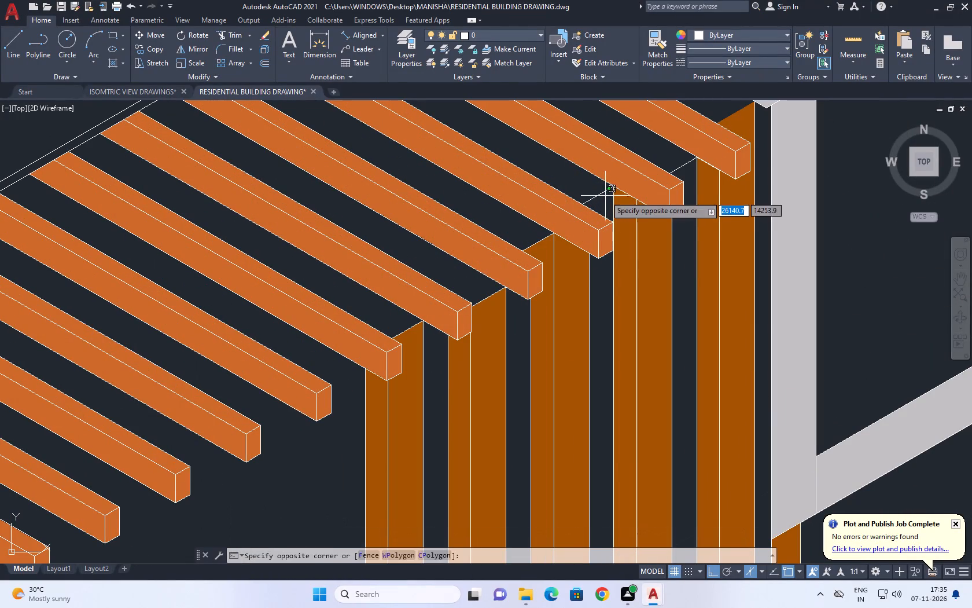
pyautogui.click(599, 190)
pyautogui.rightClick(577, 176)
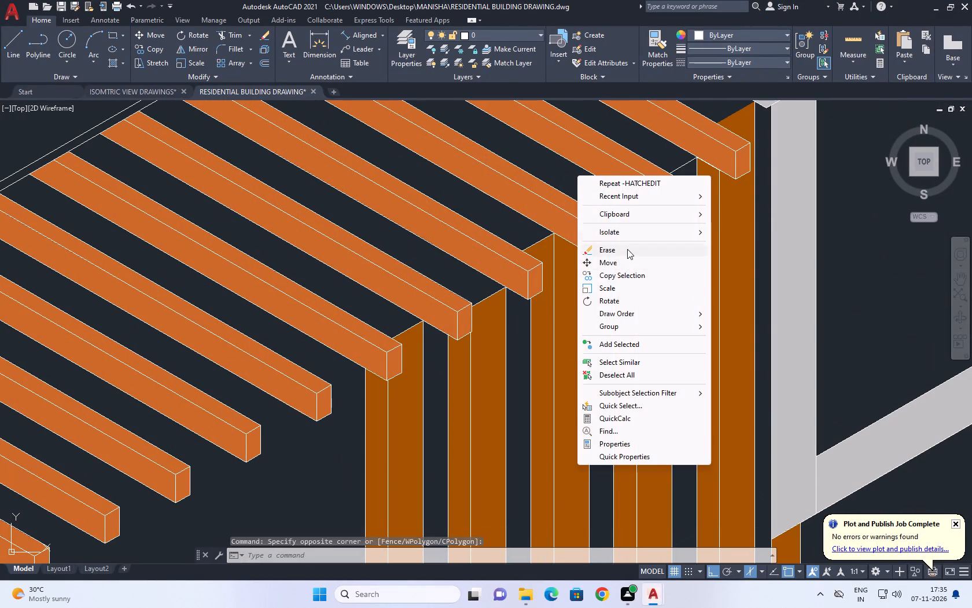
pyautogui.click(627, 249)
pyautogui.scroll(1, 686, 164)
pyautogui.click(686, 164)
pyautogui.rightClick(657, 144)
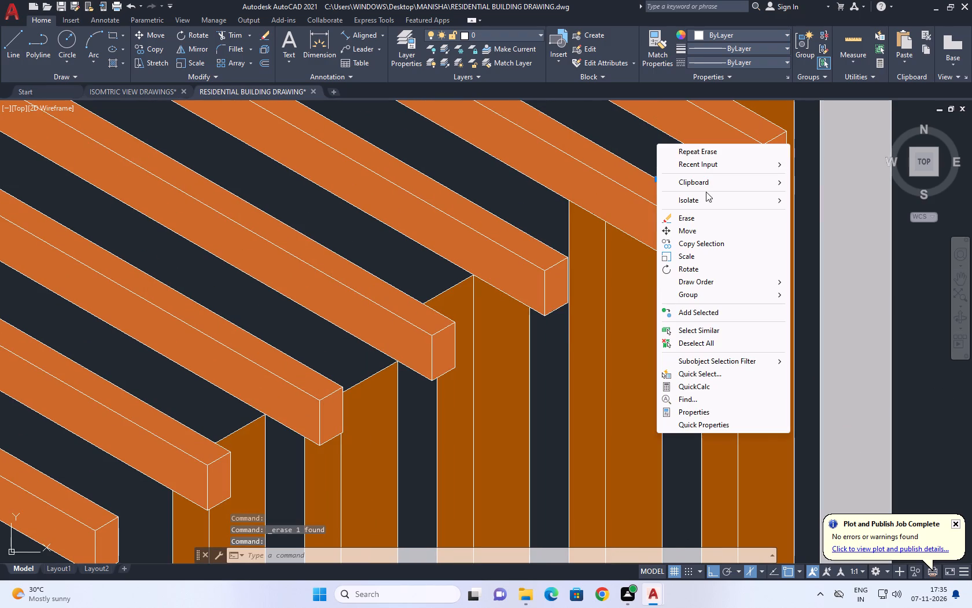
pyautogui.click(693, 217)
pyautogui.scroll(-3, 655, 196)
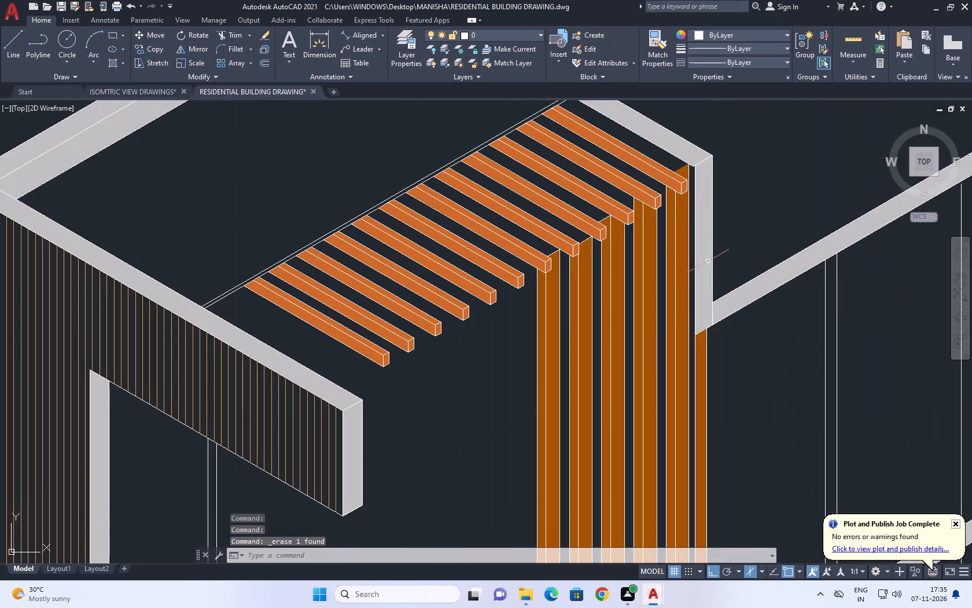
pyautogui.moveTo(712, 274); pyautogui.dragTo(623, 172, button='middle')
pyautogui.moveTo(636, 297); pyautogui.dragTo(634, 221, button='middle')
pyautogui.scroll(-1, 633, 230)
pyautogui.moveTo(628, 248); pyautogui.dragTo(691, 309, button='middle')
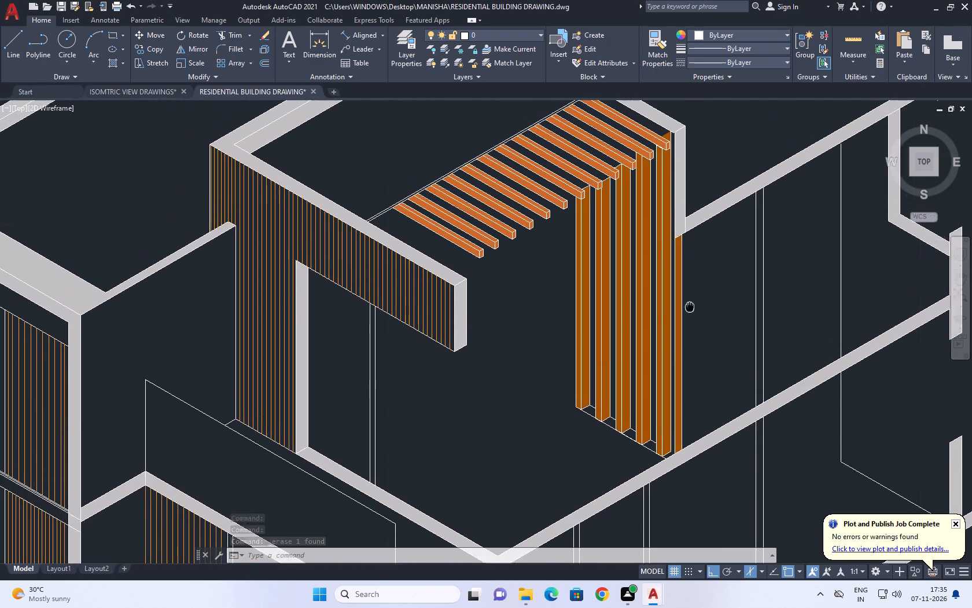
# Look over the hatched slats, beams and lower storeys of the isometric view for areas still unfinished.
pyautogui.moveTo(691, 309); pyautogui.dragTo(694, 314, button='middle')
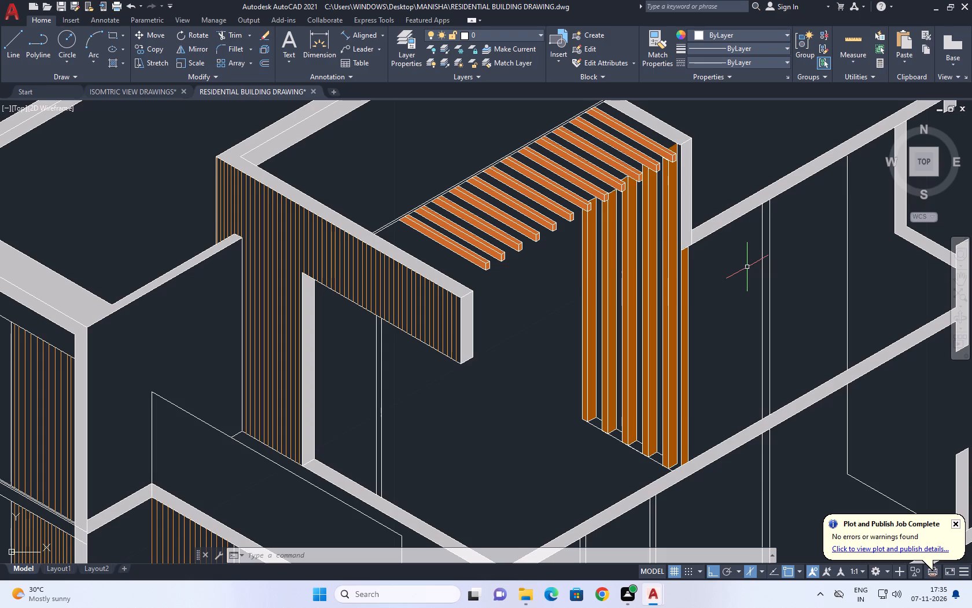
pyautogui.moveTo(735, 277); pyautogui.dragTo(657, 330, button='middle')
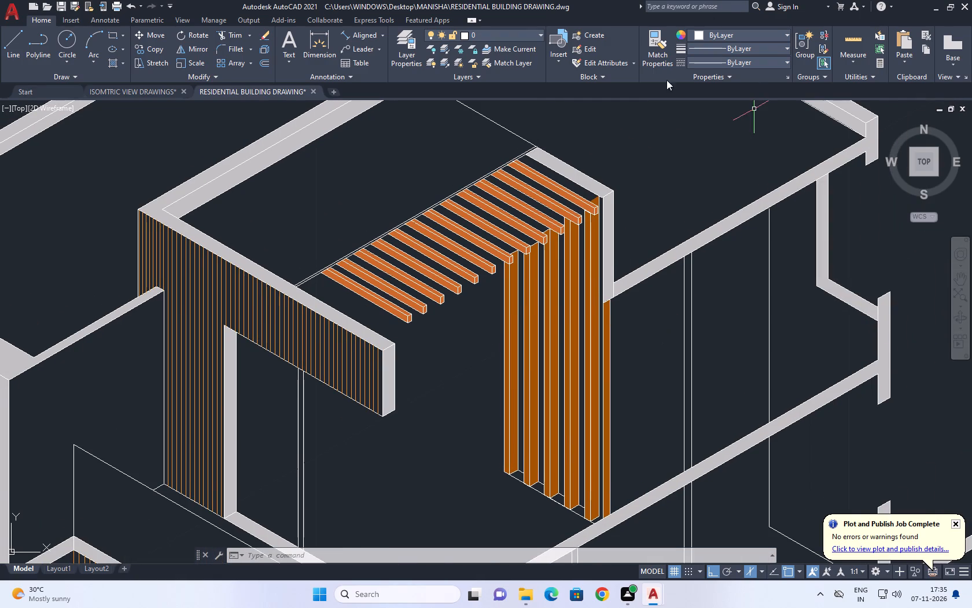
pyautogui.moveTo(694, 299); pyautogui.dragTo(593, 277, button='middle')
pyautogui.scroll(-1, 676, 302)
pyautogui.scroll(-1, 585, 272)
pyautogui.moveTo(616, 318); pyautogui.dragTo(560, 197, button='middle')
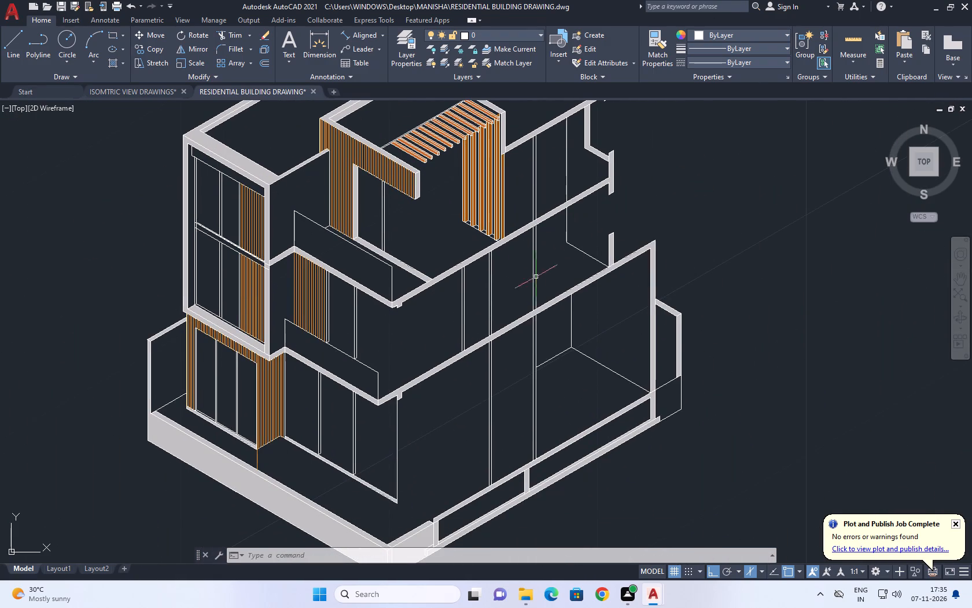
pyautogui.moveTo(379, 274); pyautogui.dragTo(517, 244, button='middle')
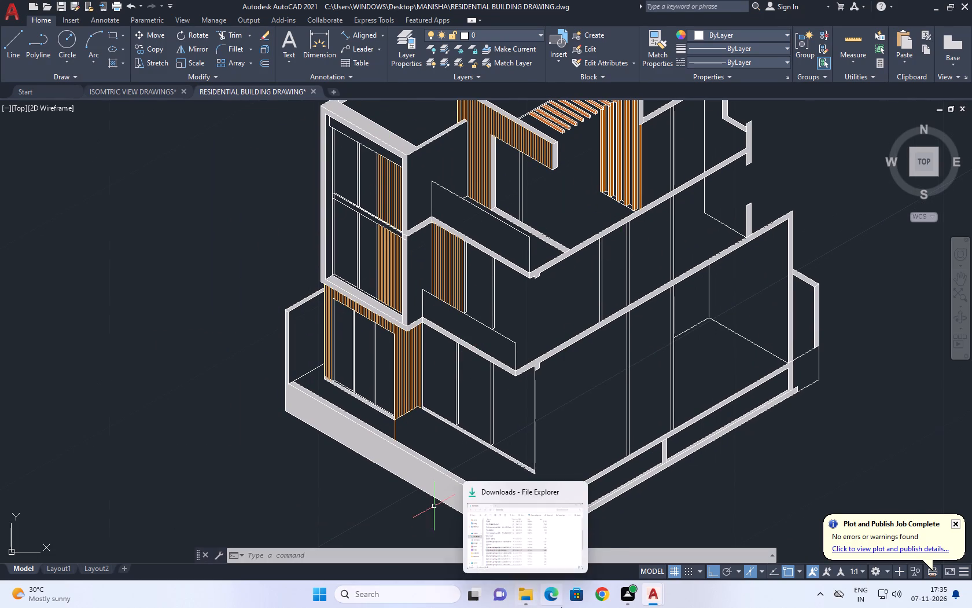
pyautogui.moveTo(514, 403); pyautogui.dragTo(655, 483, button='middle')
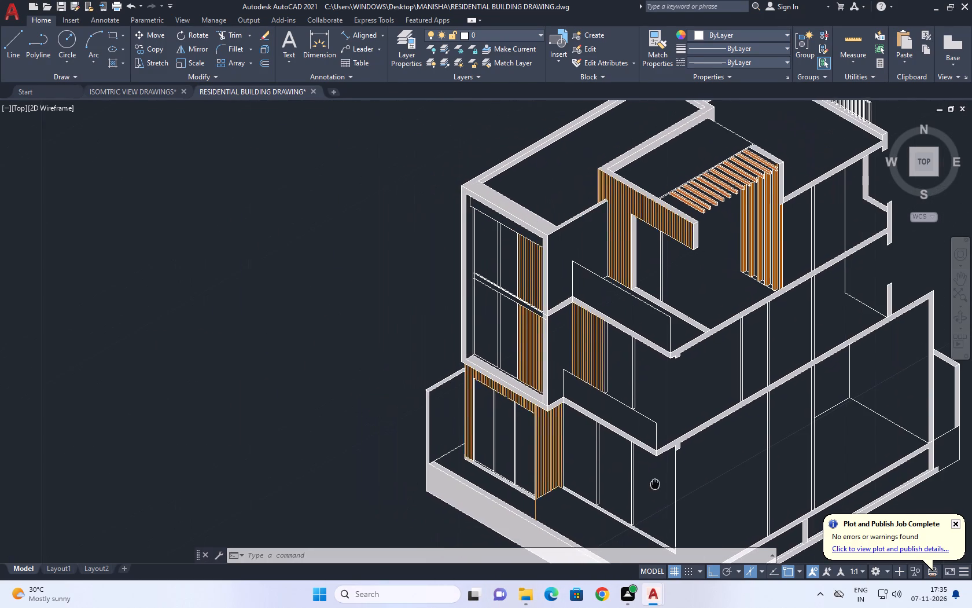
pyautogui.moveTo(655, 483); pyautogui.dragTo(658, 482, button='middle')
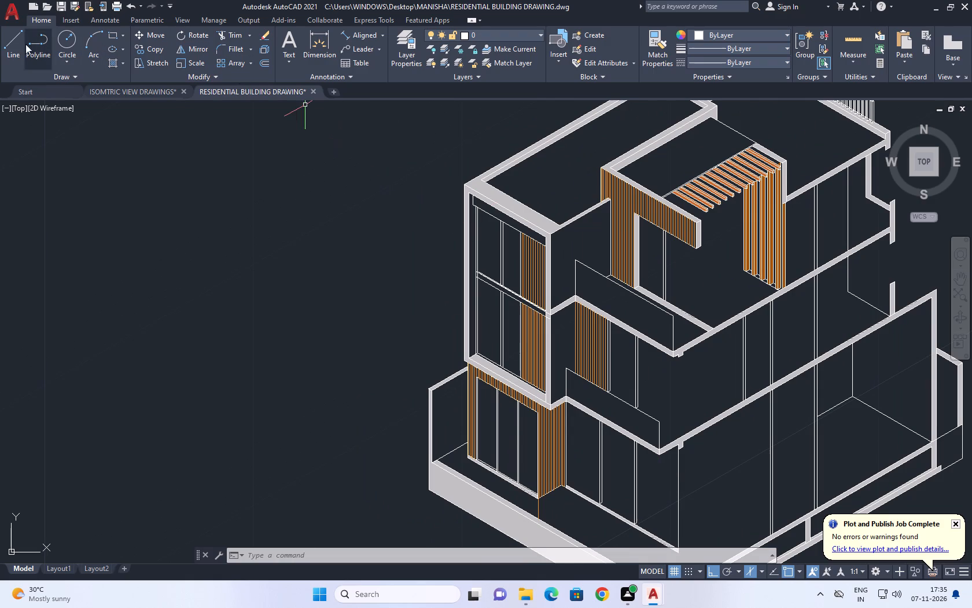
# Draw a line on the left isoplane, parallel to the slab edge, from the ground-floor slatted wall's edge across to the first mullion.
pyautogui.click(17, 42)
pyautogui.moveTo(745, 455); pyautogui.dragTo(471, 349, button='middle')
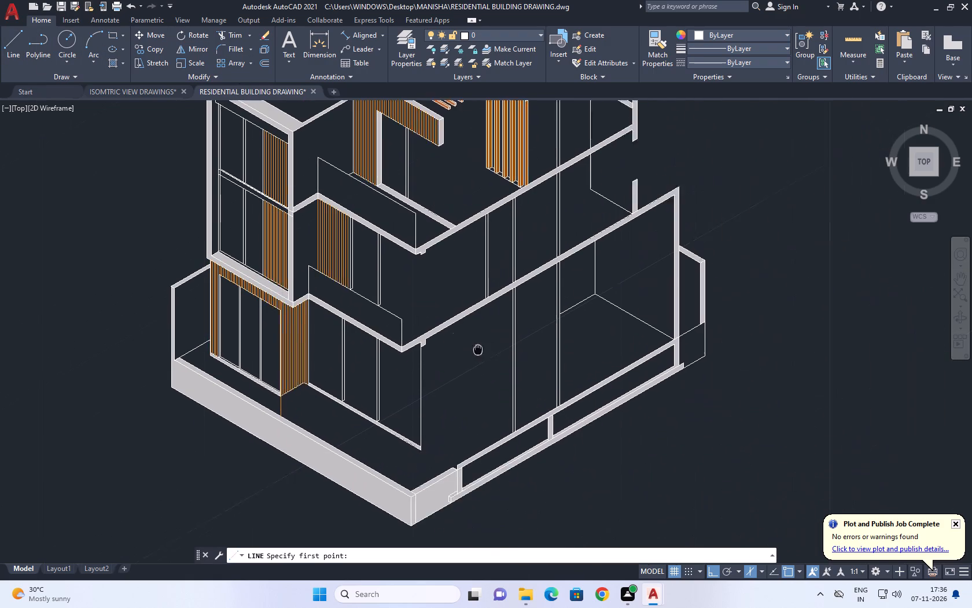
pyautogui.moveTo(471, 349); pyautogui.dragTo(461, 349, button='middle')
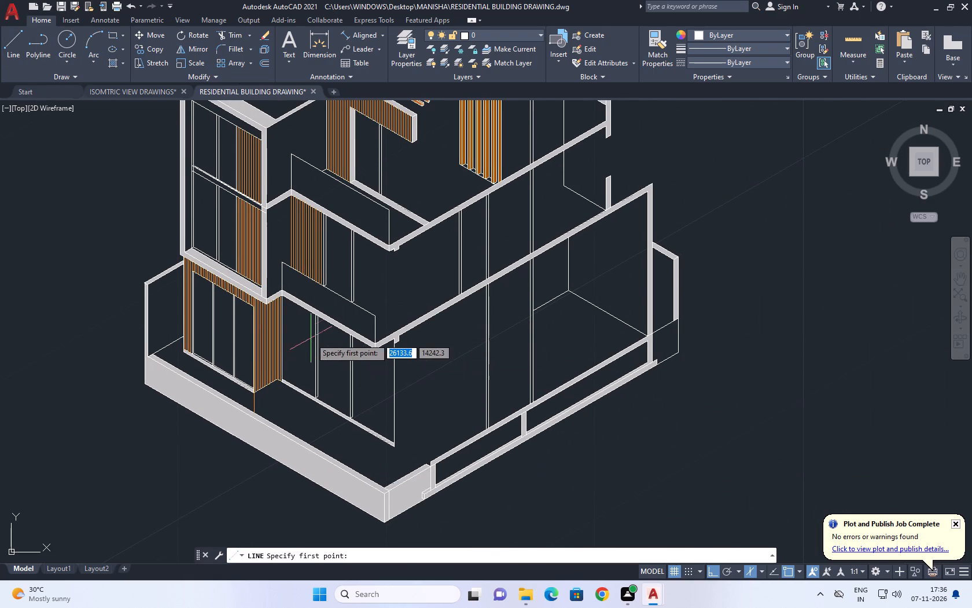
pyautogui.moveTo(299, 327); pyautogui.dragTo(483, 350, button='middle')
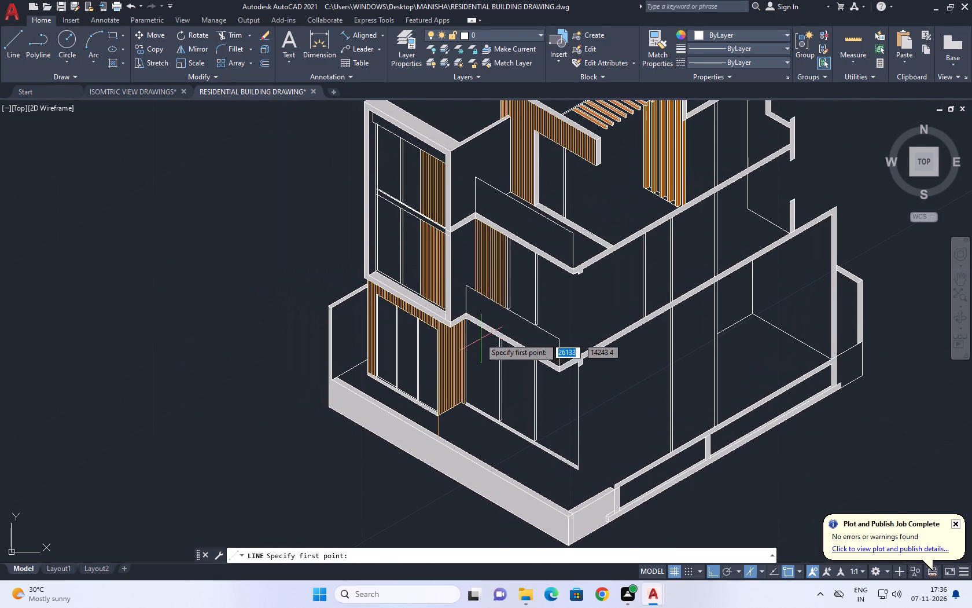
pyautogui.scroll(3, 478, 336)
pyautogui.click(444, 316)
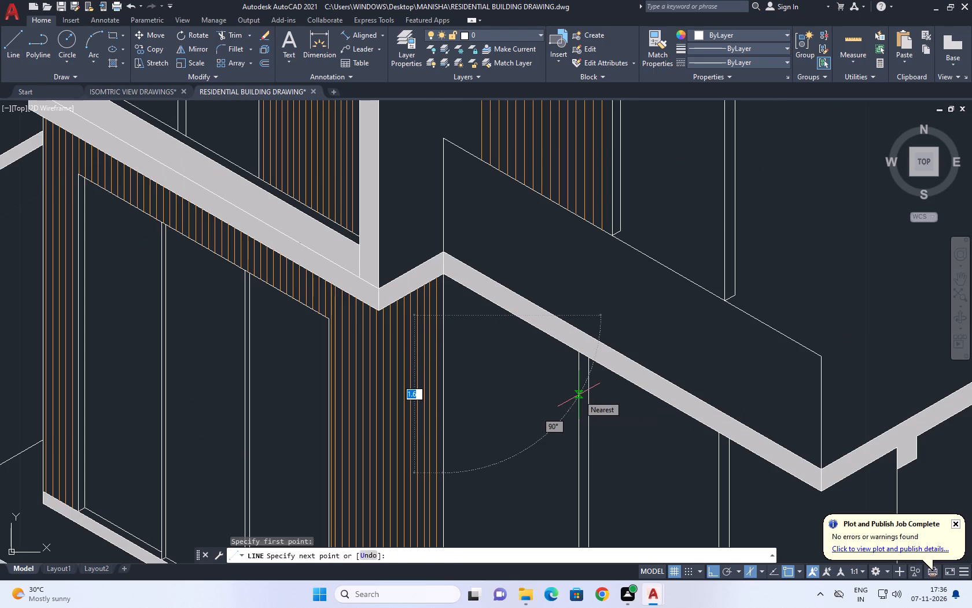
pyautogui.press('F5')
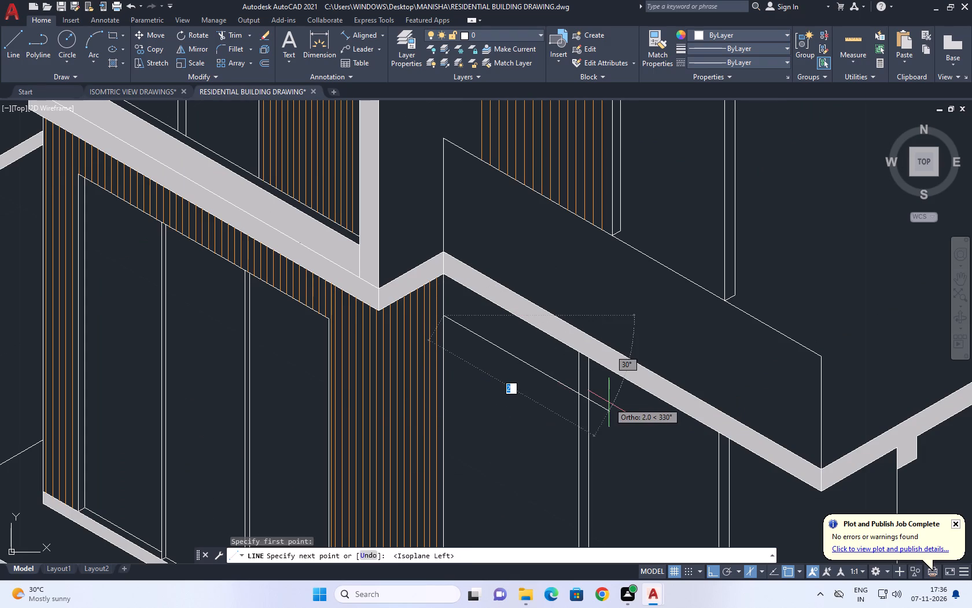
pyautogui.scroll(2, 609, 404)
pyautogui.scroll(2, 540, 381)
pyautogui.click(540, 389)
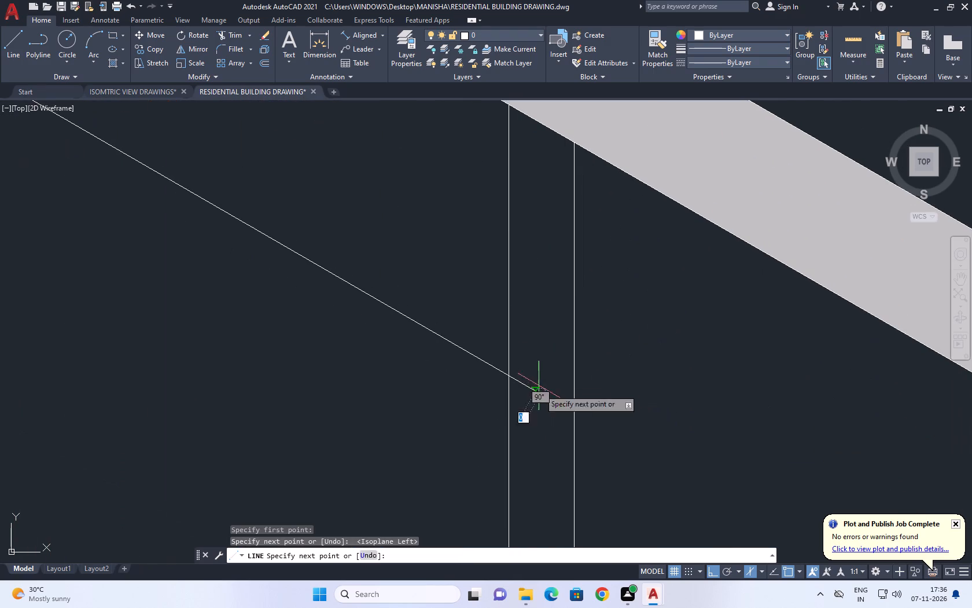
pyautogui.rightClick(540, 320)
pyautogui.click(571, 340)
# Shorten the new door-head line by stretching its overshooting end to the mullion's near edge, and deselect everything.
pyautogui.click(531, 385)
pyautogui.click(525, 397)
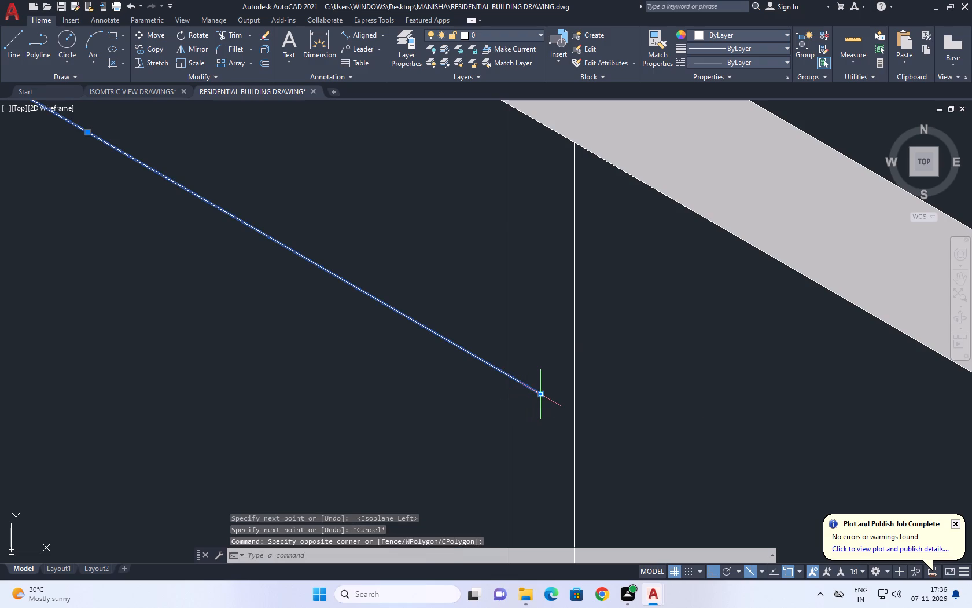
pyautogui.click(543, 393)
pyautogui.moveTo(510, 378); pyautogui.dragTo(521, 378)
pyautogui.rightClick(644, 297)
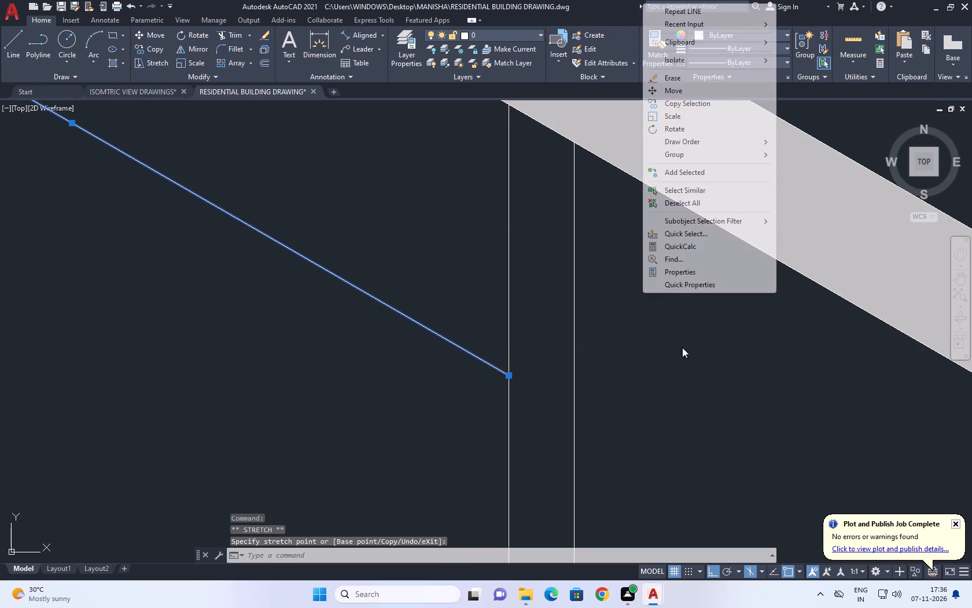
pyautogui.click(679, 205)
# Shorten the orange vertical line hanging below the ground-floor slatted wall by stretching its lower end to the wall's bottom corner.
pyautogui.scroll(-5, 680, 265)
pyautogui.moveTo(673, 360); pyautogui.dragTo(638, 293, button='middle')
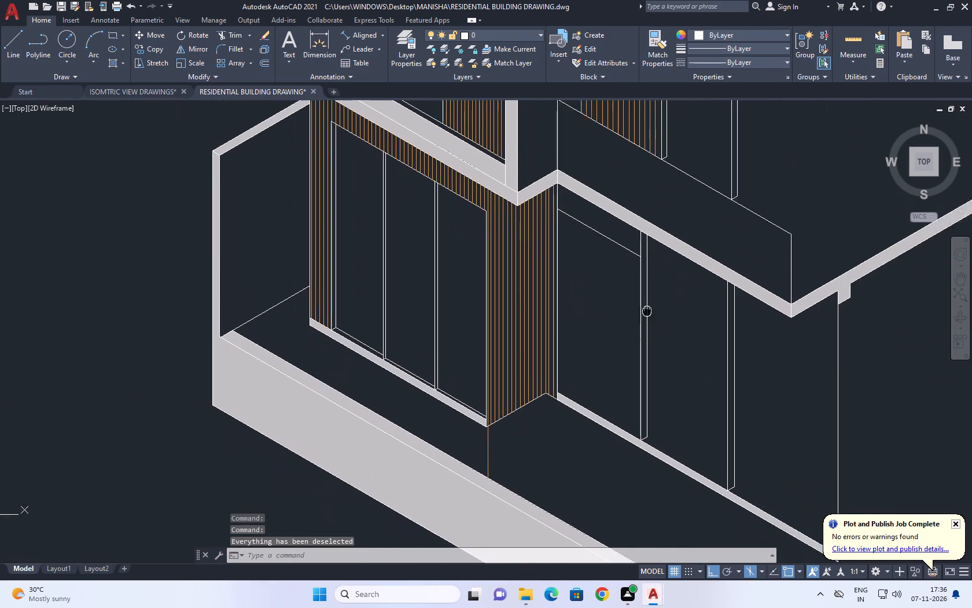
pyautogui.moveTo(638, 293); pyautogui.dragTo(621, 271, button='middle')
pyautogui.click(475, 404)
pyautogui.click(449, 396)
pyautogui.scroll(2, 465, 422)
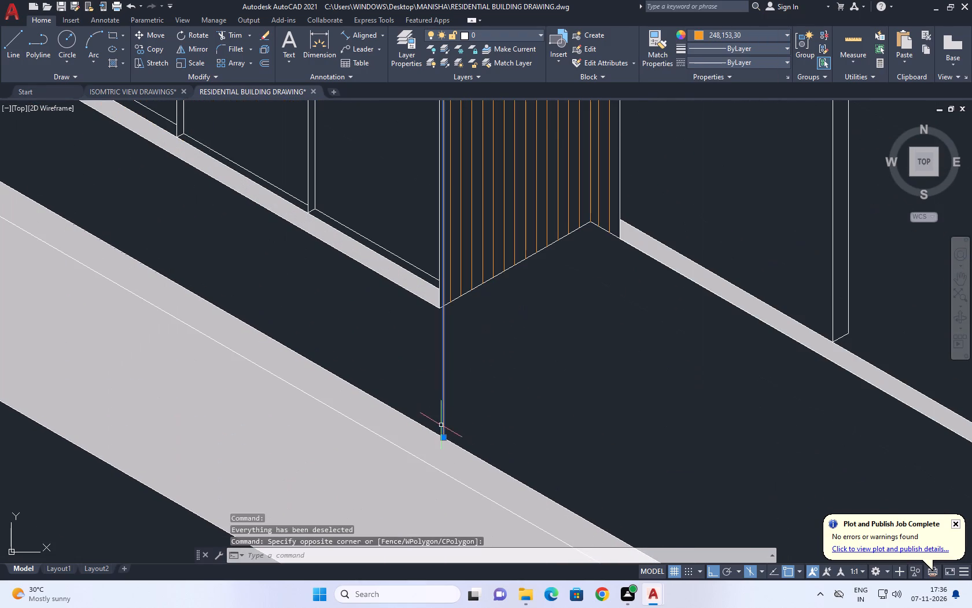
pyautogui.click(445, 438)
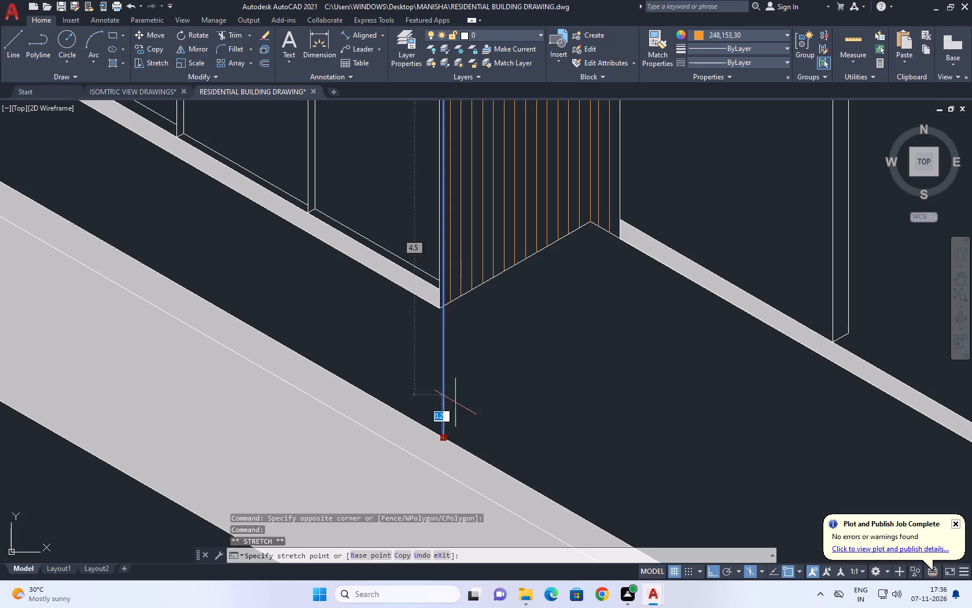
pyautogui.moveTo(443, 308); pyautogui.dragTo(443, 314)
pyautogui.rightClick(579, 298)
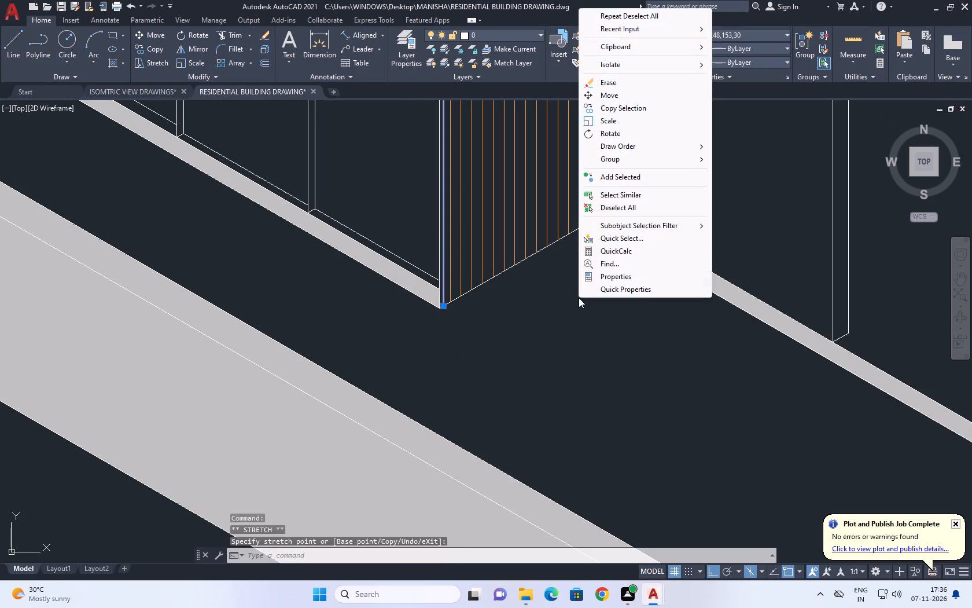
pyautogui.click(635, 204)
# Fill the ground-floor panel beside the slatted wall and the strip above it with solid hatch in colour 248,153,30.
pyautogui.scroll(-4, 606, 340)
pyautogui.moveTo(608, 279); pyautogui.dragTo(689, 351, button='middle')
pyautogui.press('h')
pyautogui.press('space')
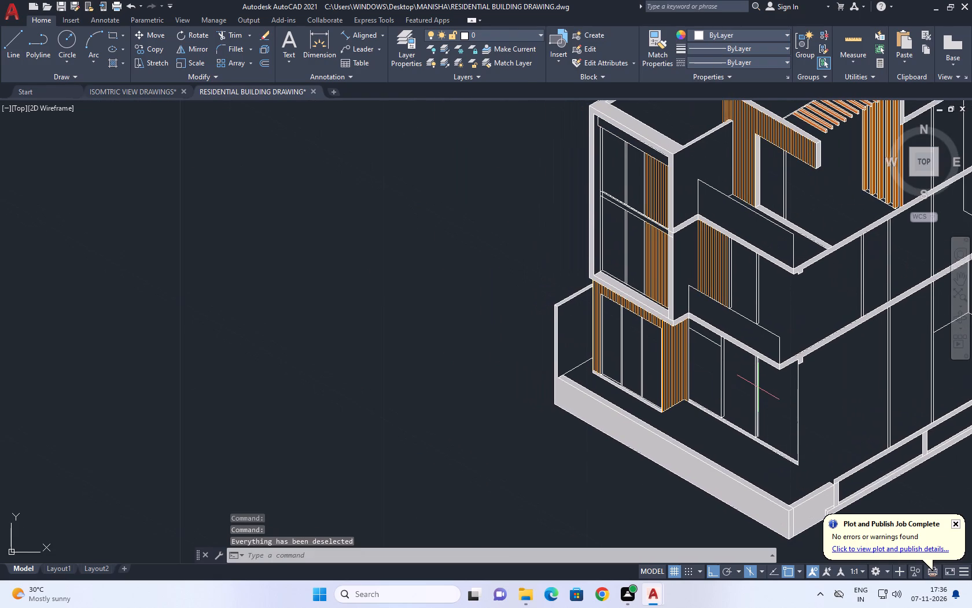
pyautogui.click(361, 52)
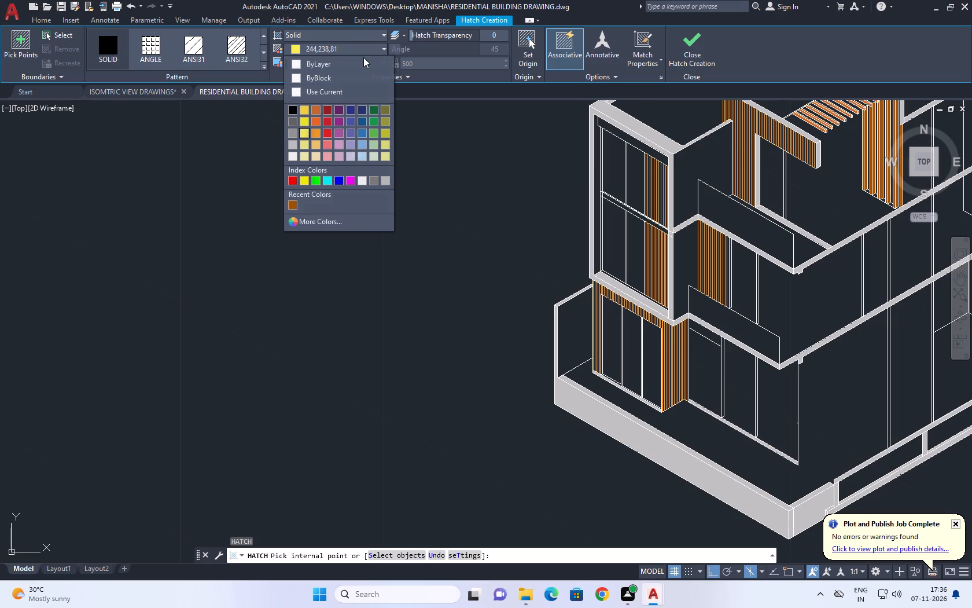
pyautogui.click(340, 49)
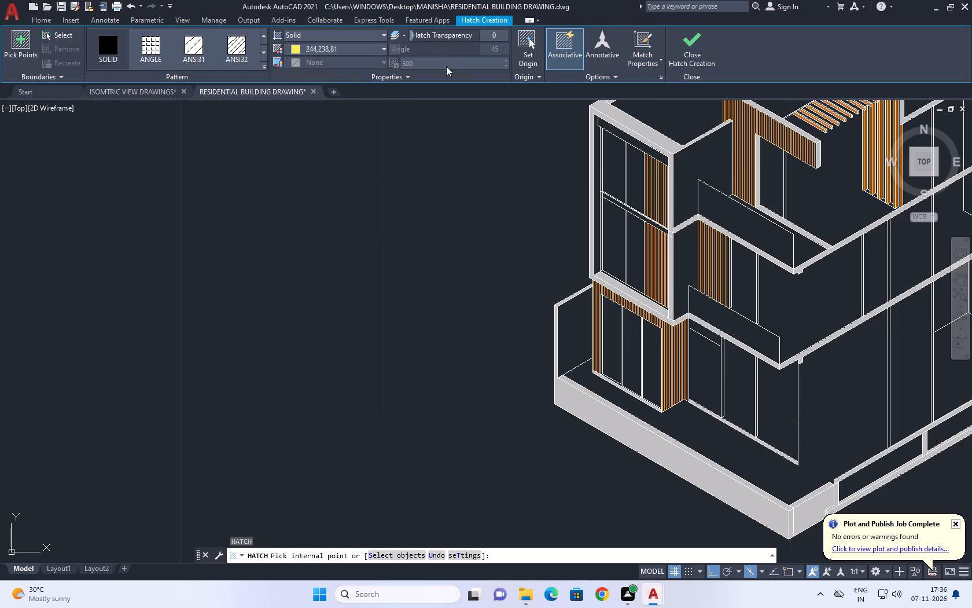
pyautogui.click(344, 52)
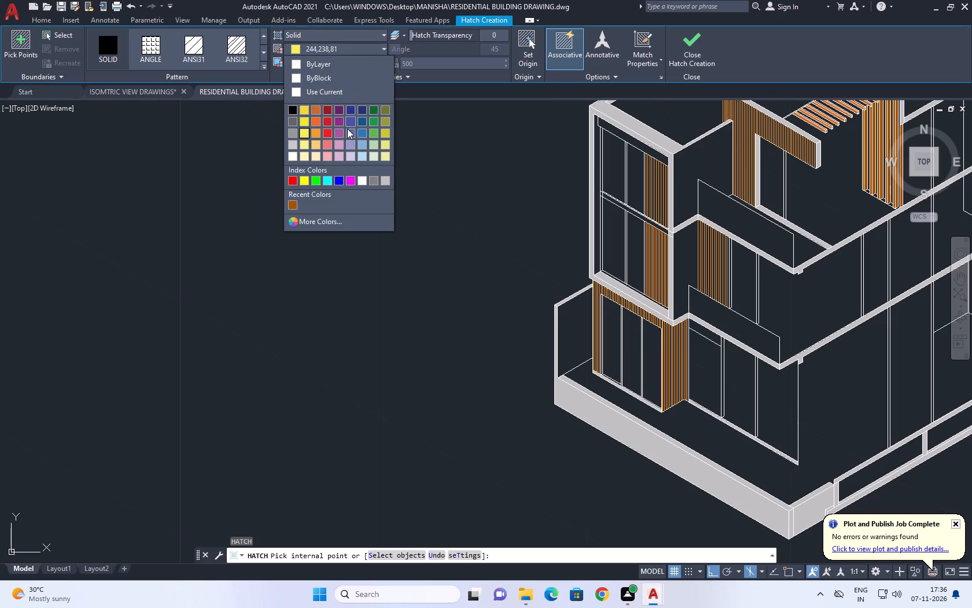
pyautogui.click(316, 131)
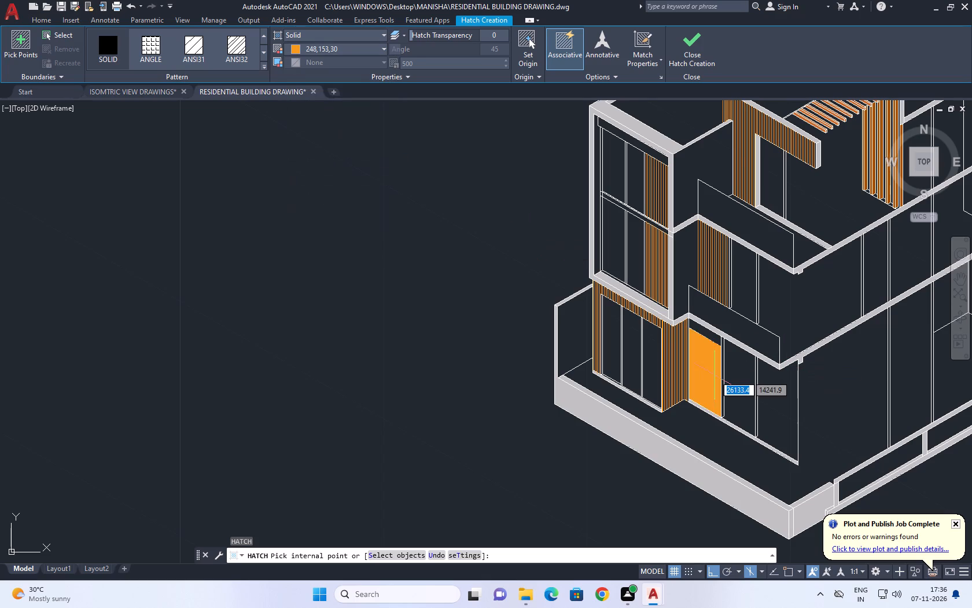
pyautogui.click(715, 375)
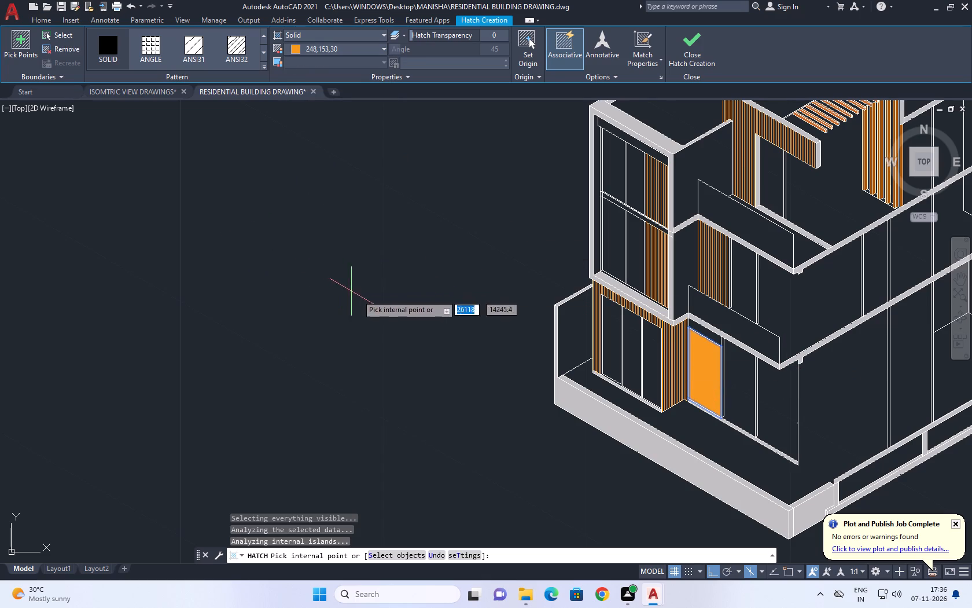
pyautogui.scroll(1, 710, 332)
pyautogui.click(709, 335)
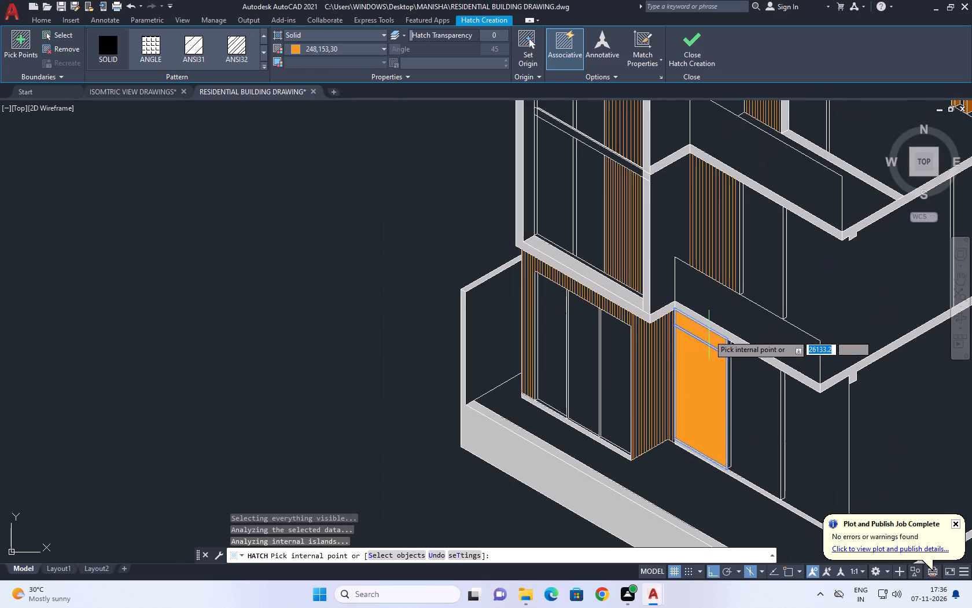
pyautogui.press('Return')
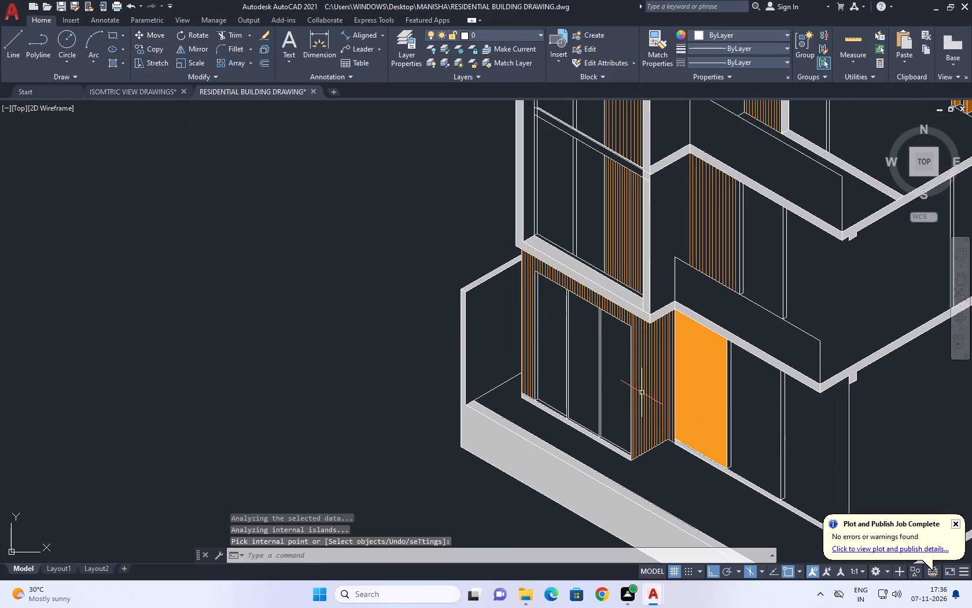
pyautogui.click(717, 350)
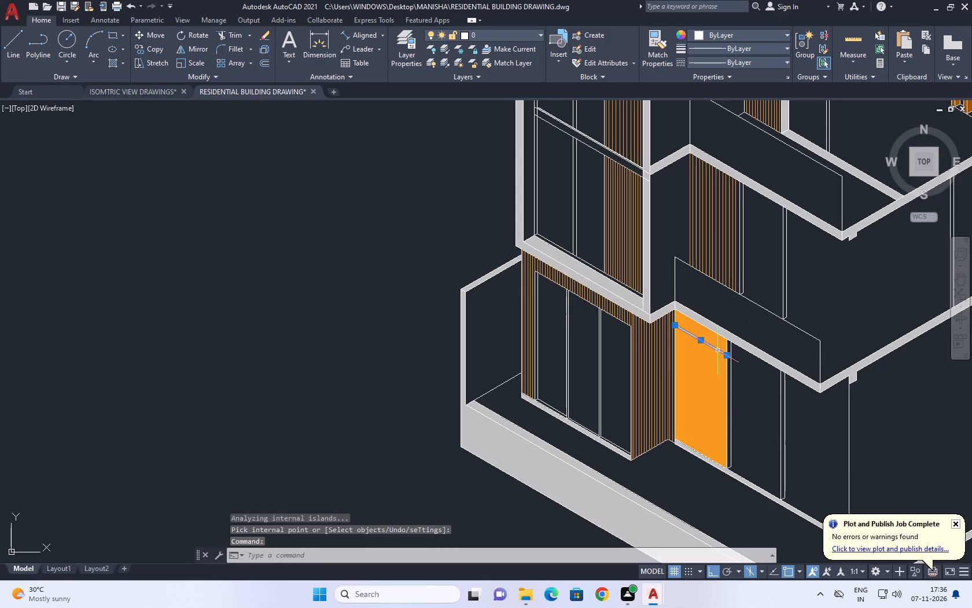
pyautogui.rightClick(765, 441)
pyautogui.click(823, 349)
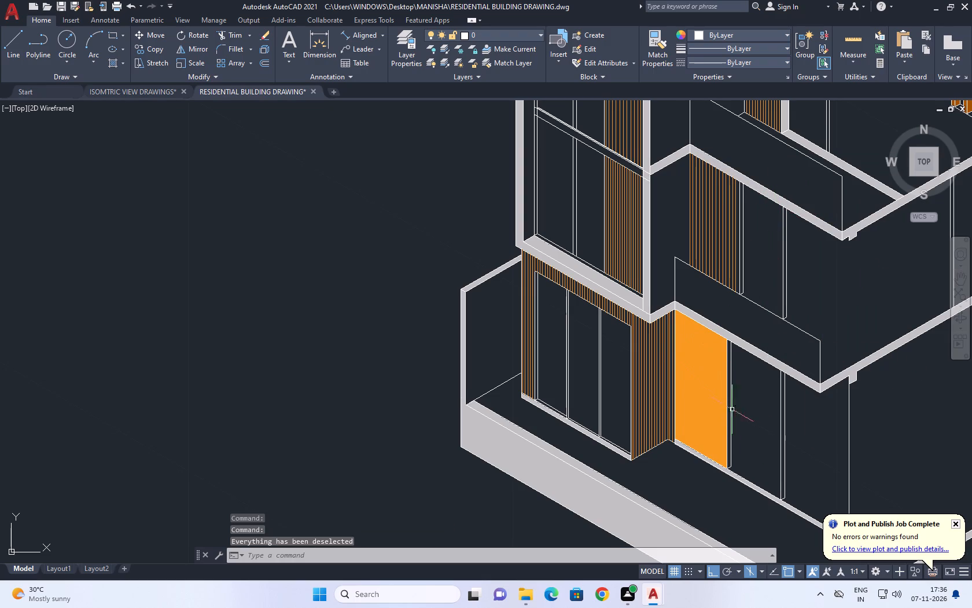
# Examine the ground-floor facade around the orange panel, the balconies above it and the front corner of the base wall.
pyautogui.moveTo(733, 422); pyautogui.dragTo(676, 399, button='middle')
pyautogui.scroll(2, 679, 424)
pyautogui.moveTo(729, 409); pyautogui.dragTo(610, 383, button='middle')
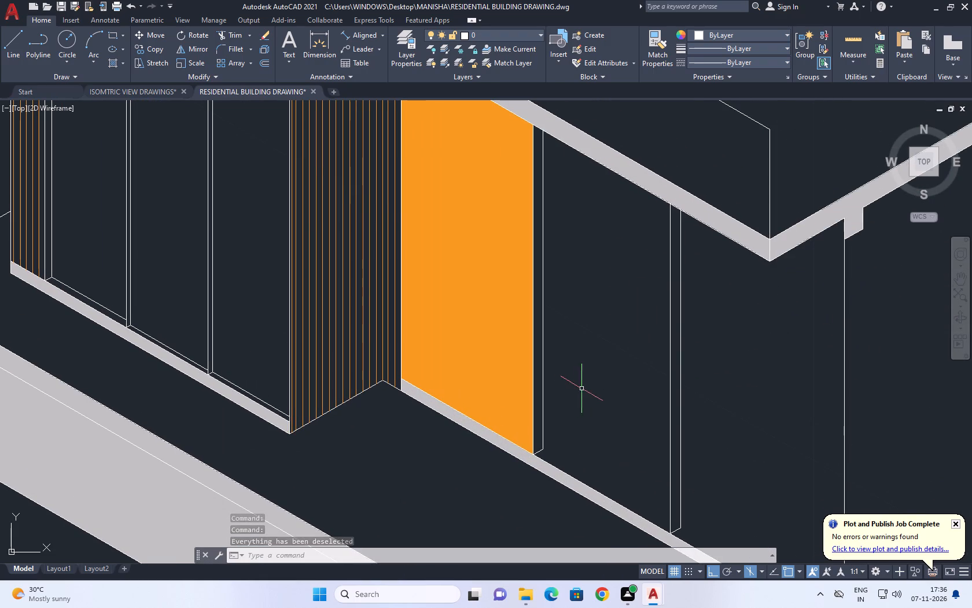
pyautogui.scroll(-1, 658, 420)
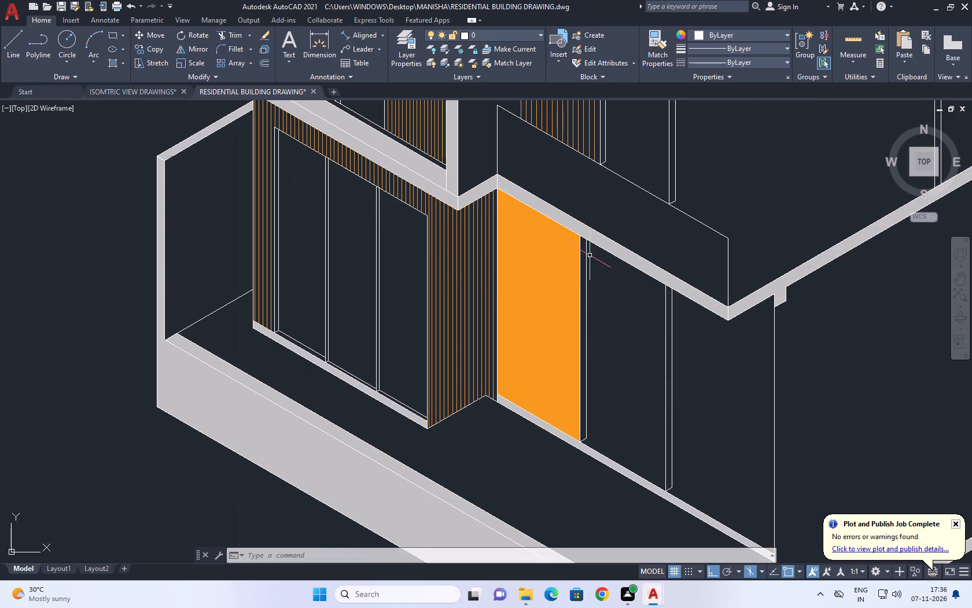
pyautogui.moveTo(592, 256); pyautogui.dragTo(610, 455, button='middle')
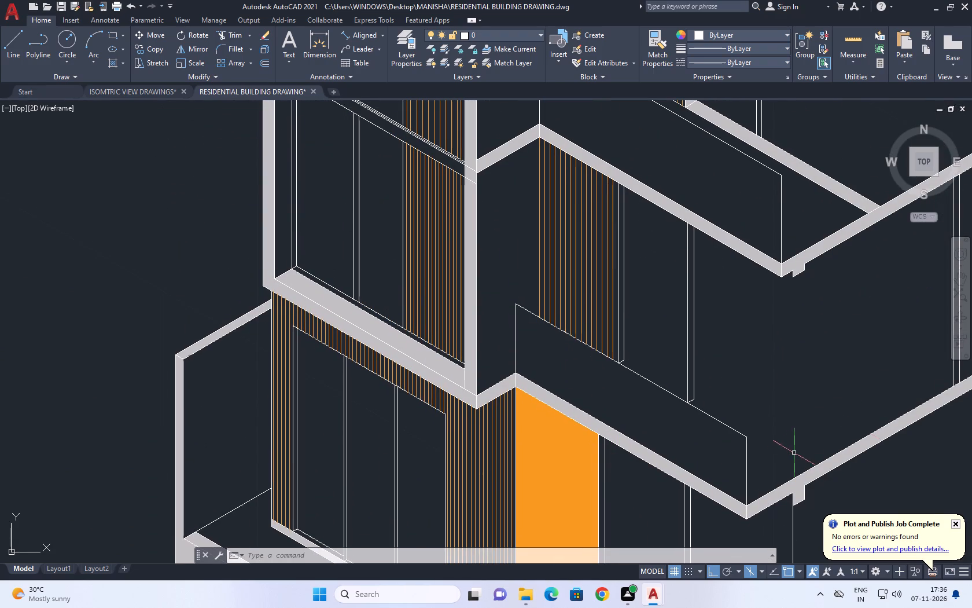
pyautogui.moveTo(877, 424); pyautogui.dragTo(757, 365, button='middle')
pyautogui.moveTo(482, 457); pyautogui.dragTo(491, 417, button='middle')
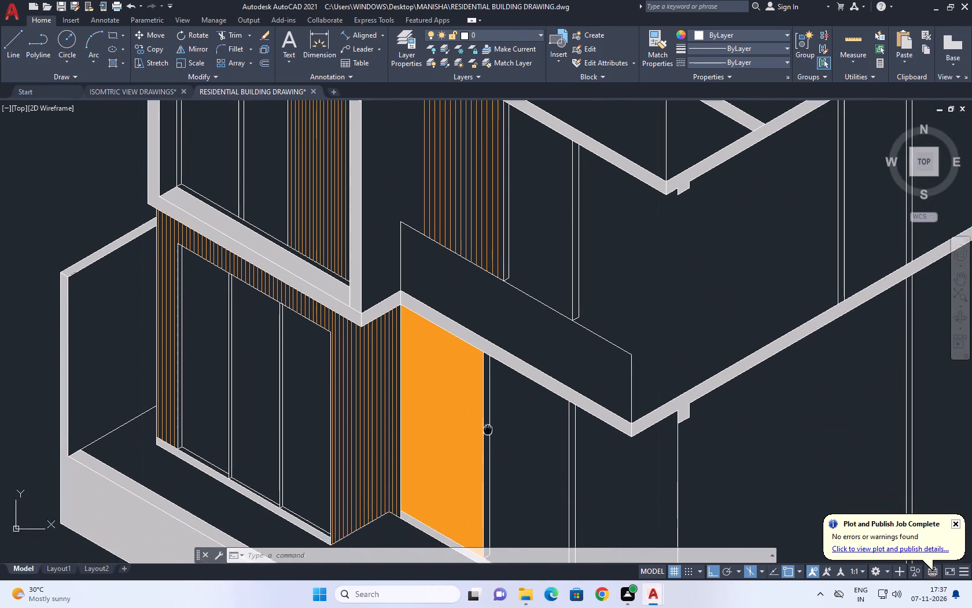
pyautogui.moveTo(491, 417); pyautogui.dragTo(506, 342, button='middle')
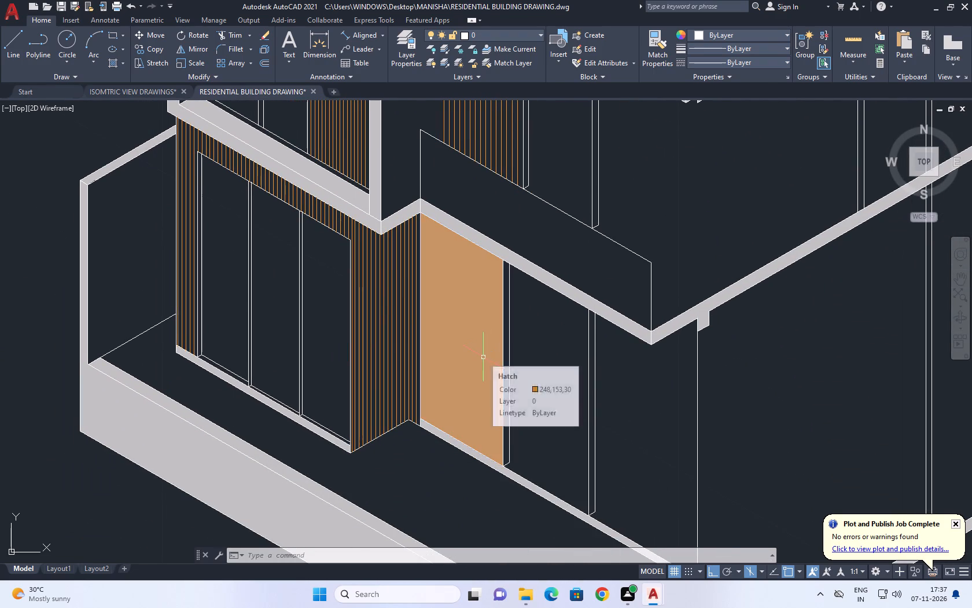
pyautogui.moveTo(544, 436); pyautogui.dragTo(507, 281, button='middle')
pyautogui.scroll(-3, 502, 266)
pyautogui.scroll(2, 574, 346)
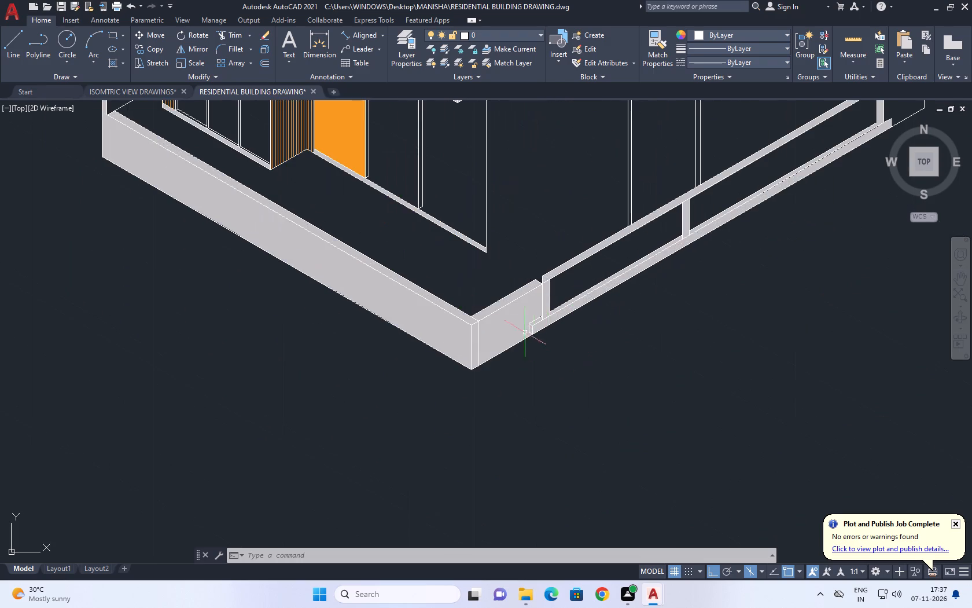
pyautogui.scroll(3, 479, 318)
pyautogui.moveTo(502, 292); pyautogui.dragTo(511, 329, button='middle')
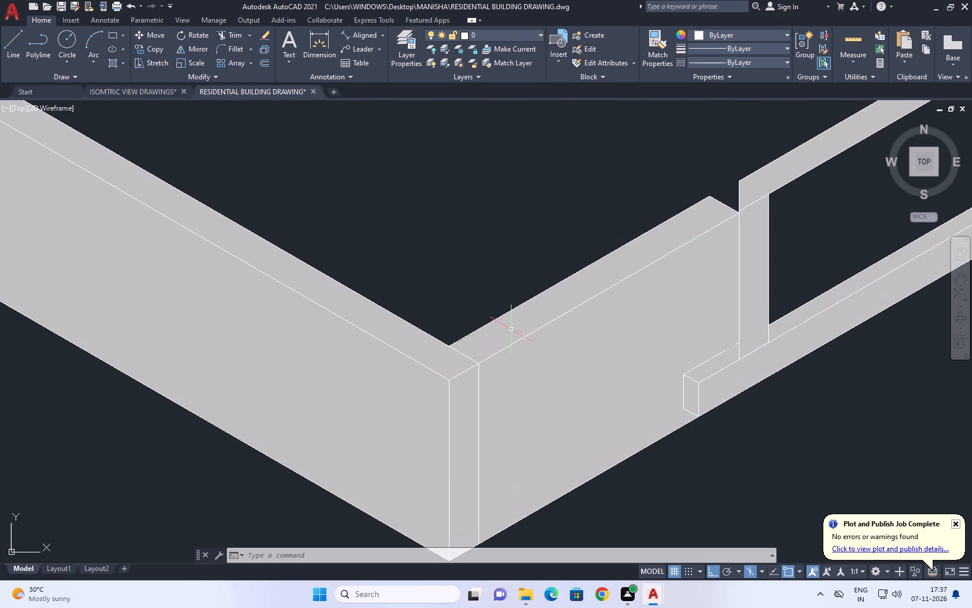
# Fill the narrow vertical strip along the orange ground-floor panel's edge with a solid hatch in colour 9.
pyautogui.scroll(-2, 513, 336)
pyautogui.moveTo(607, 280); pyautogui.dragTo(612, 423, button='middle')
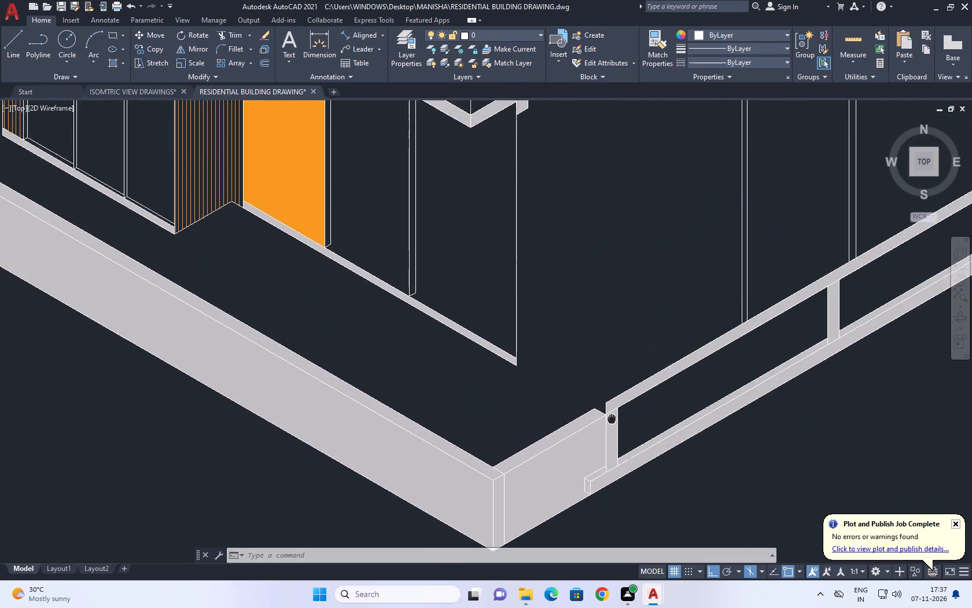
pyautogui.moveTo(612, 423); pyautogui.dragTo(617, 446, button='middle')
pyautogui.scroll(-1, 620, 454)
pyautogui.moveTo(491, 253); pyautogui.dragTo(551, 326, button='middle')
pyautogui.write('H')
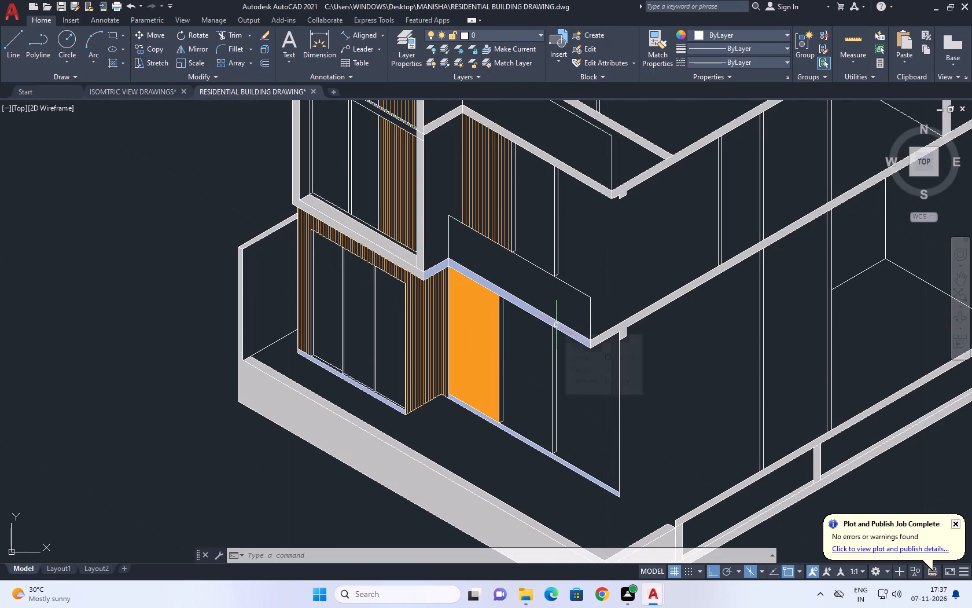
pyautogui.press('space')
pyautogui.click(371, 43)
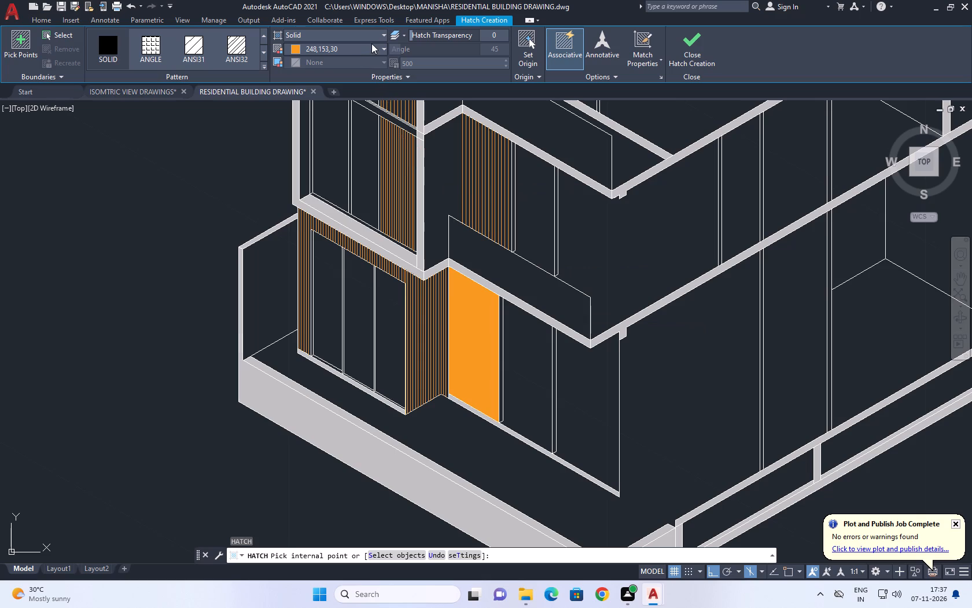
pyautogui.click(389, 178)
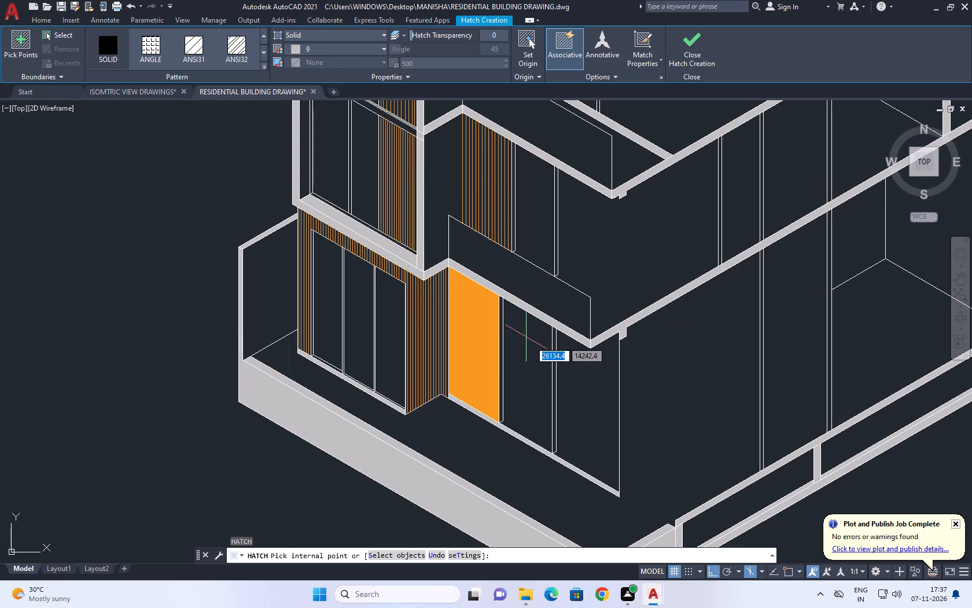
pyautogui.scroll(2, 499, 338)
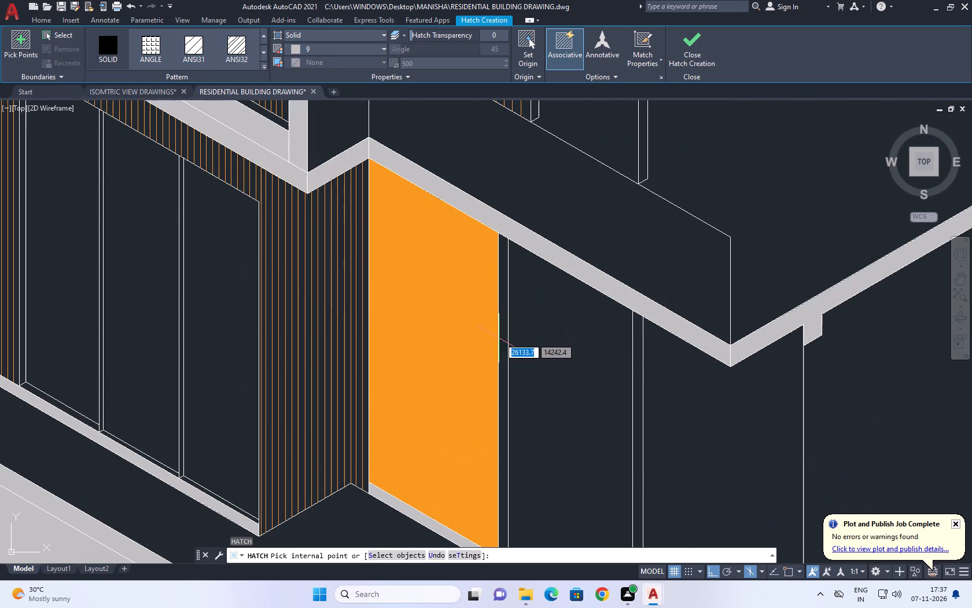
pyautogui.click(505, 334)
pyautogui.scroll(-3, 505, 334)
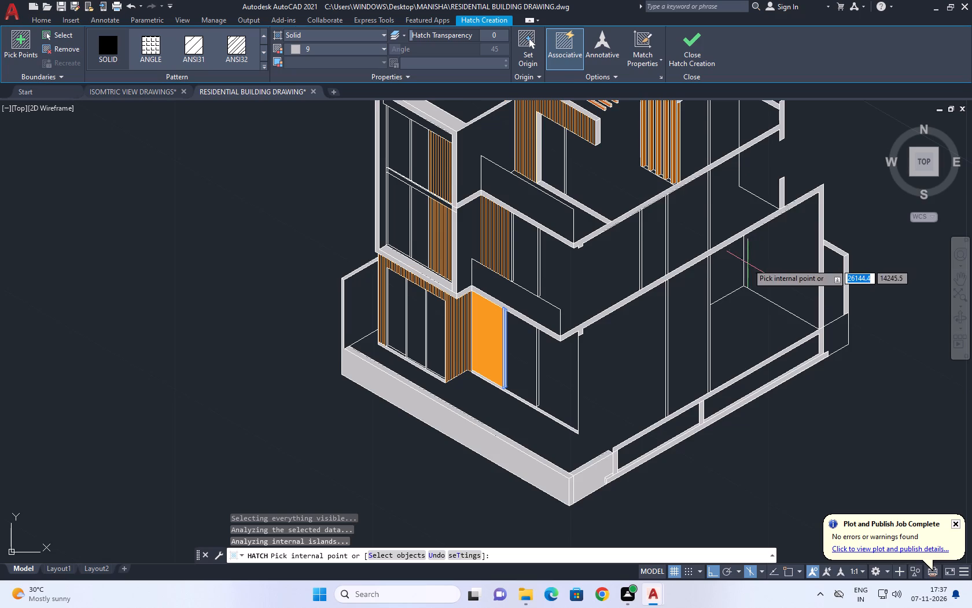
pyautogui.moveTo(748, 301); pyautogui.dragTo(748, 332, button='middle')
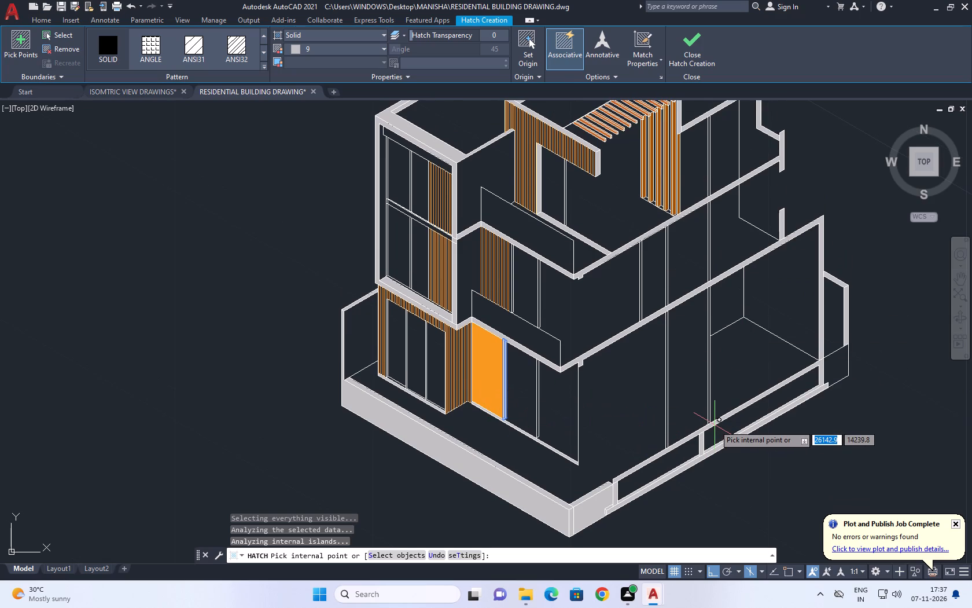
pyautogui.press('Return')
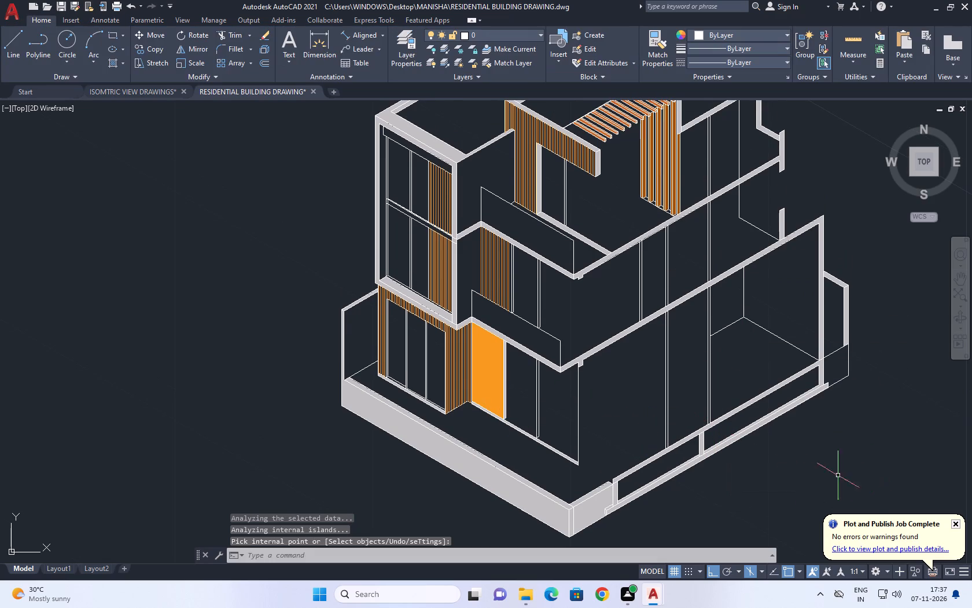
# Fill the vertical mullion of the upper window in the projecting two-storey frame with a solid hatch in index colour 36.
pyautogui.moveTo(751, 449); pyautogui.dragTo(689, 400, button='middle')
pyautogui.moveTo(597, 448); pyautogui.dragTo(570, 442, button='middle')
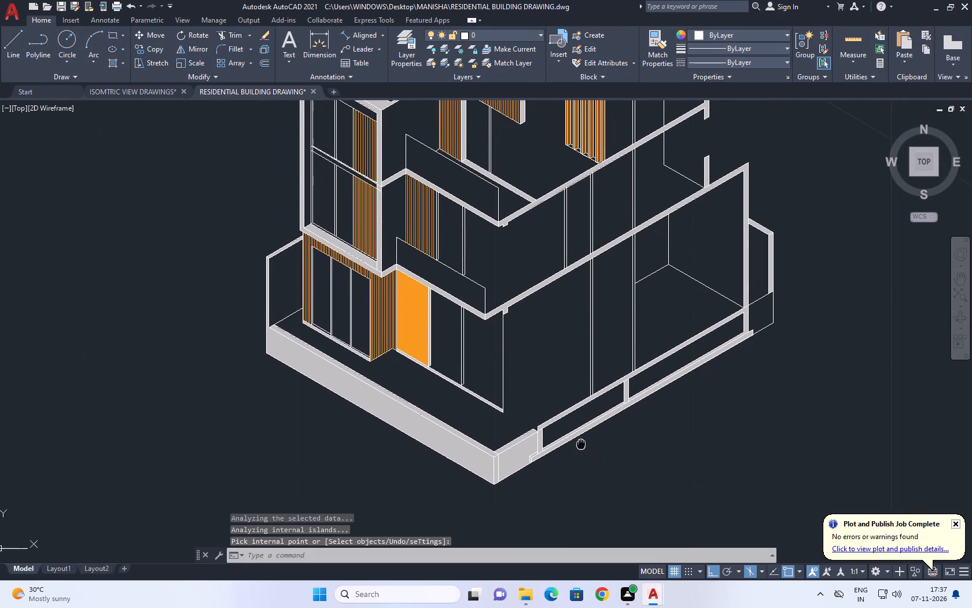
pyautogui.moveTo(570, 442); pyautogui.dragTo(470, 417, button='middle')
pyautogui.scroll(3, 193, 335)
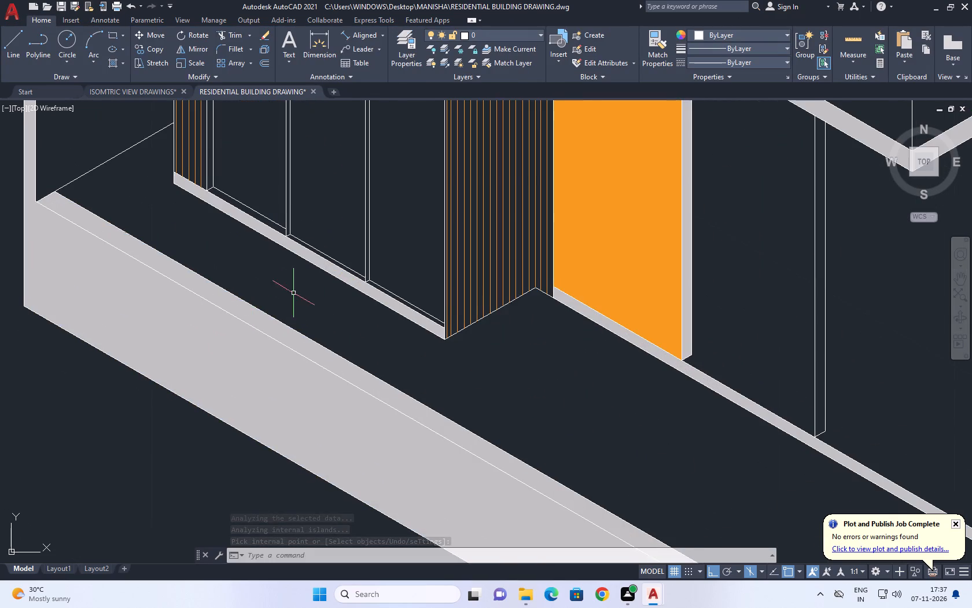
pyautogui.moveTo(297, 294); pyautogui.dragTo(409, 412, button='middle')
pyautogui.scroll(-1, 487, 409)
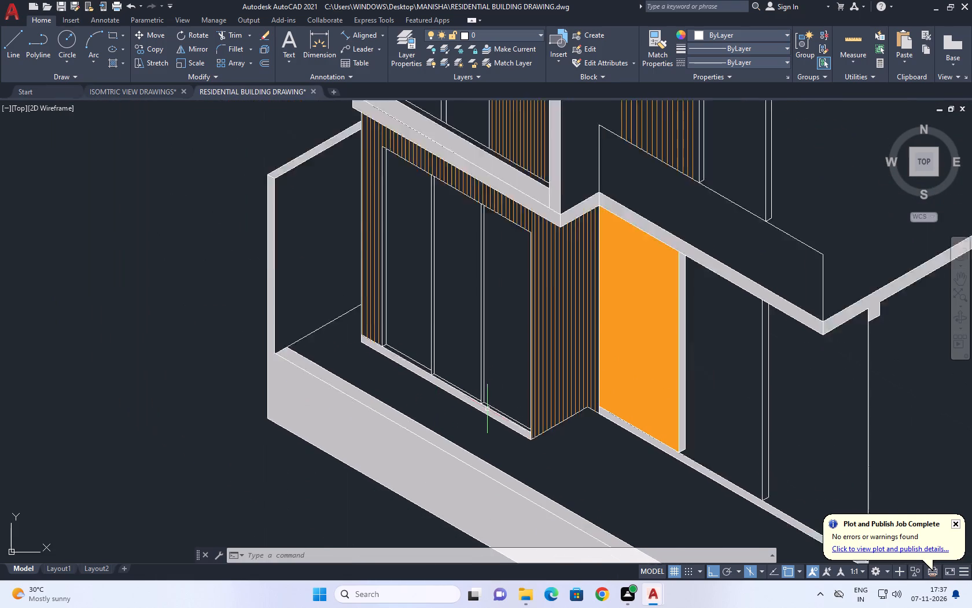
pyautogui.scroll(-1, 487, 409)
pyautogui.moveTo(532, 340); pyautogui.dragTo(546, 494, button='middle')
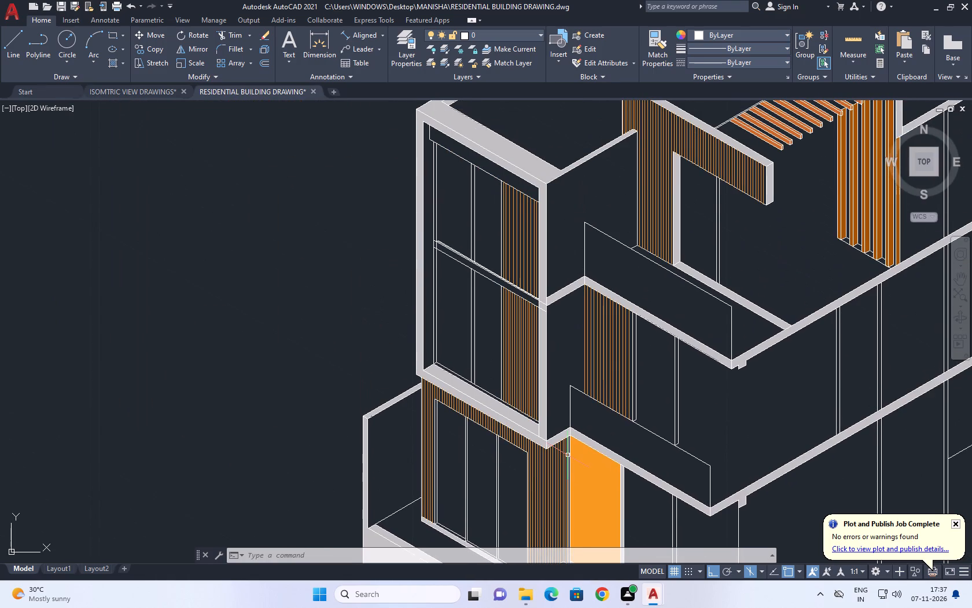
pyautogui.write('H')
pyautogui.press('space')
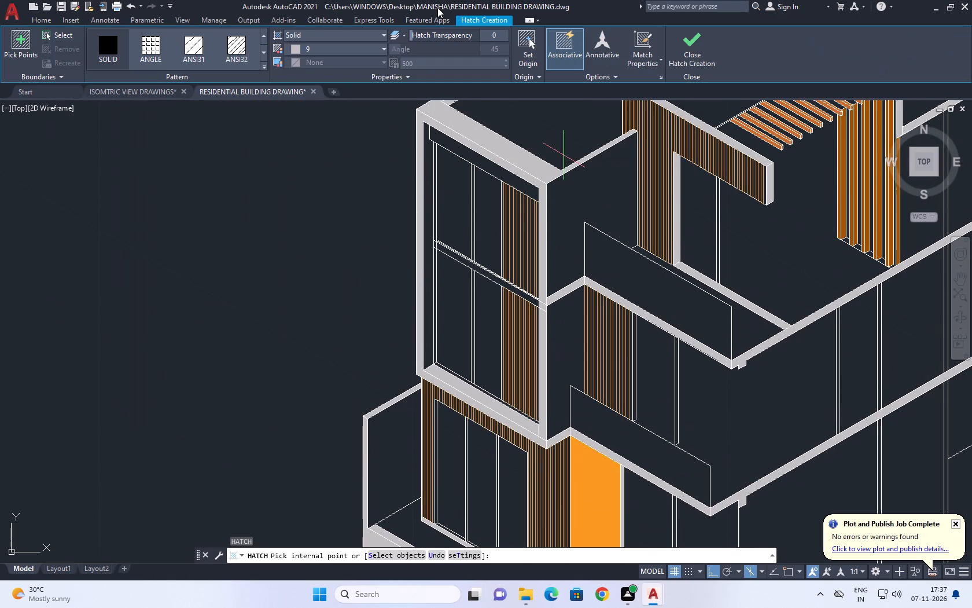
pyautogui.click(355, 46)
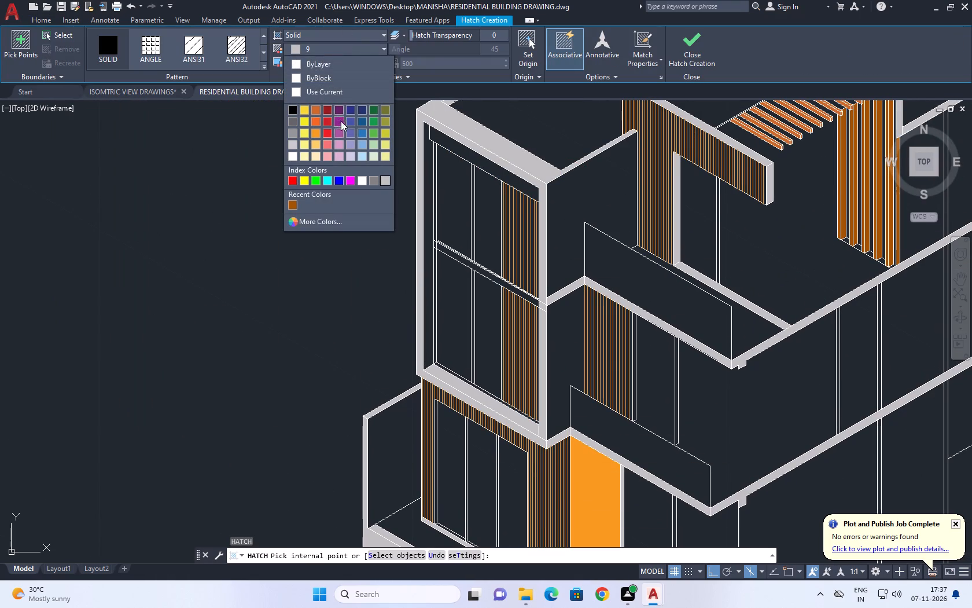
pyautogui.click(324, 220)
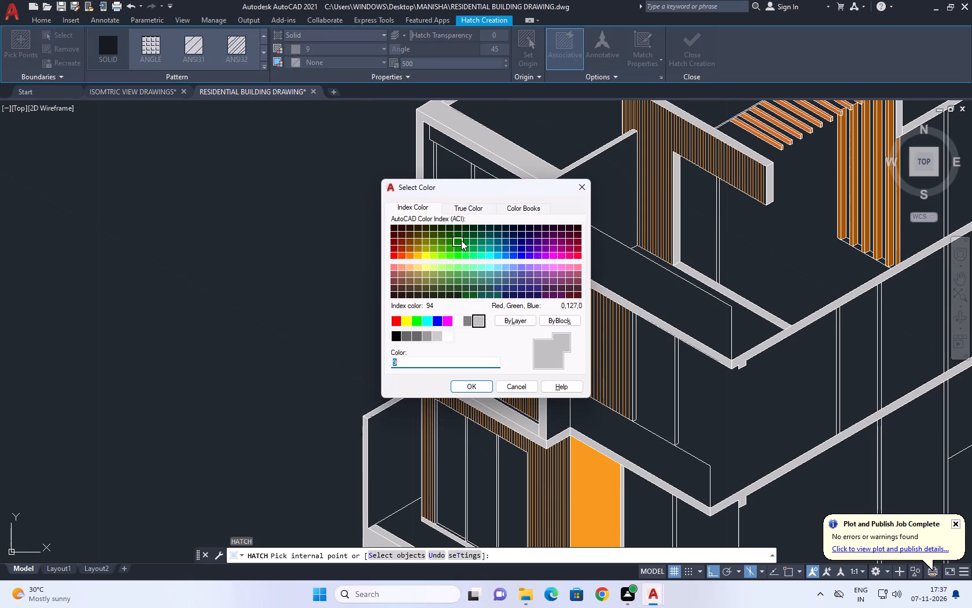
pyautogui.click(410, 236)
pyautogui.click(481, 387)
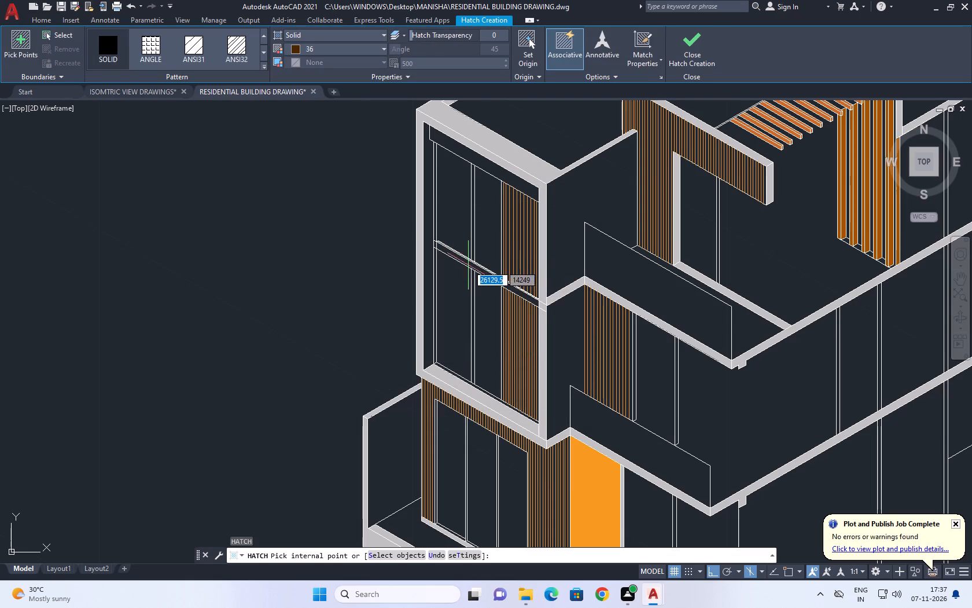
pyautogui.click(472, 238)
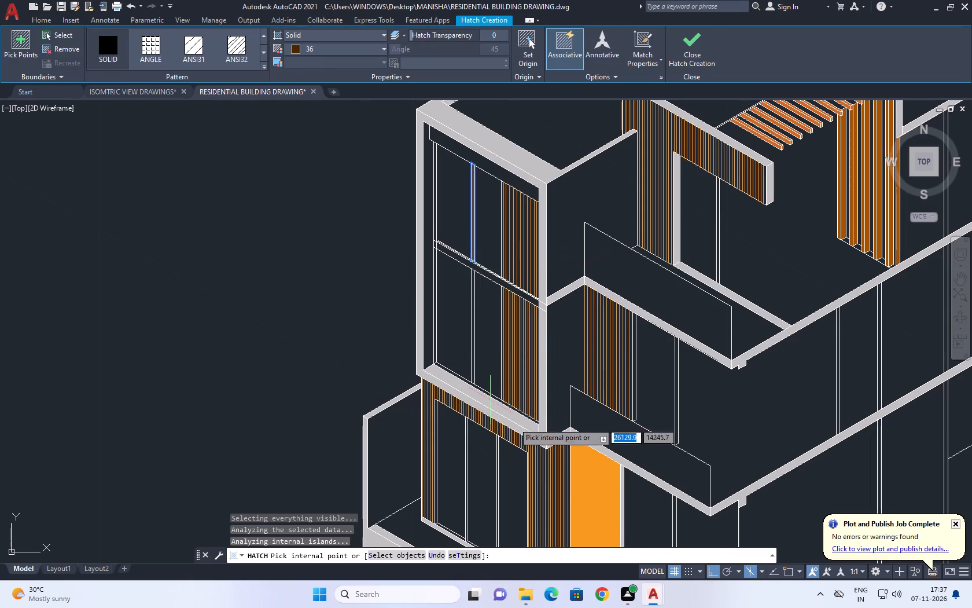
pyautogui.press('Delete')
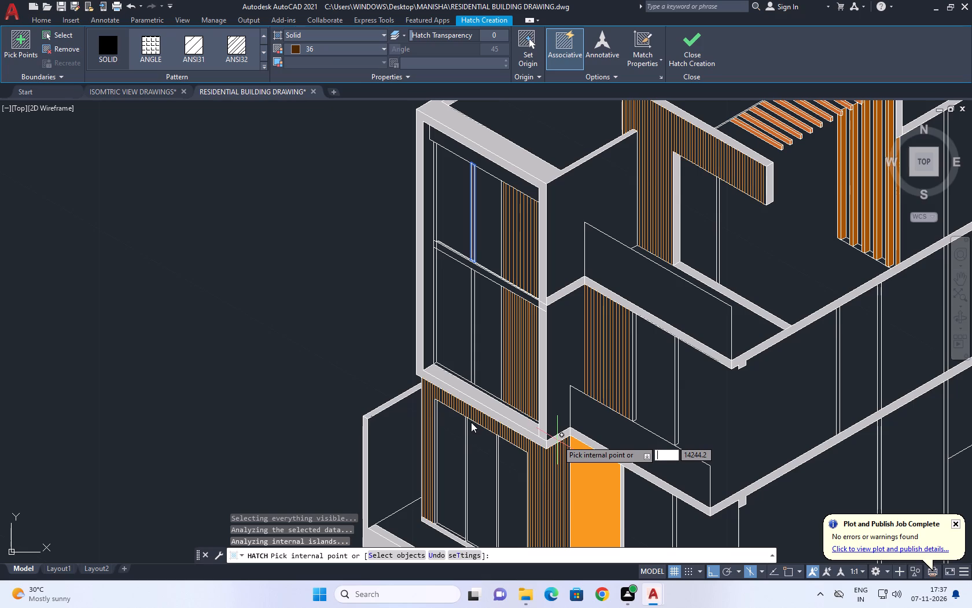
pyautogui.press('Return')
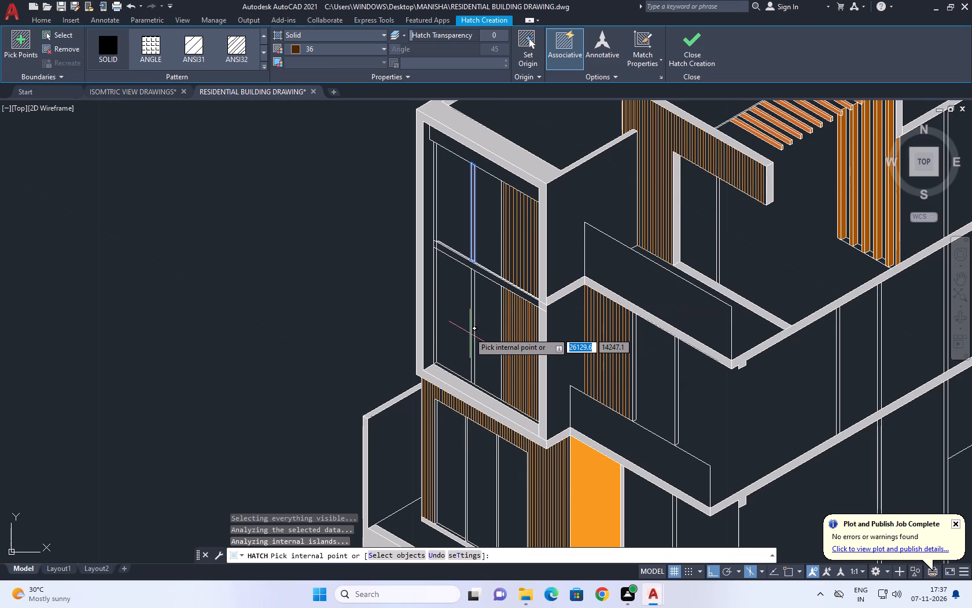
pyautogui.press('Return')
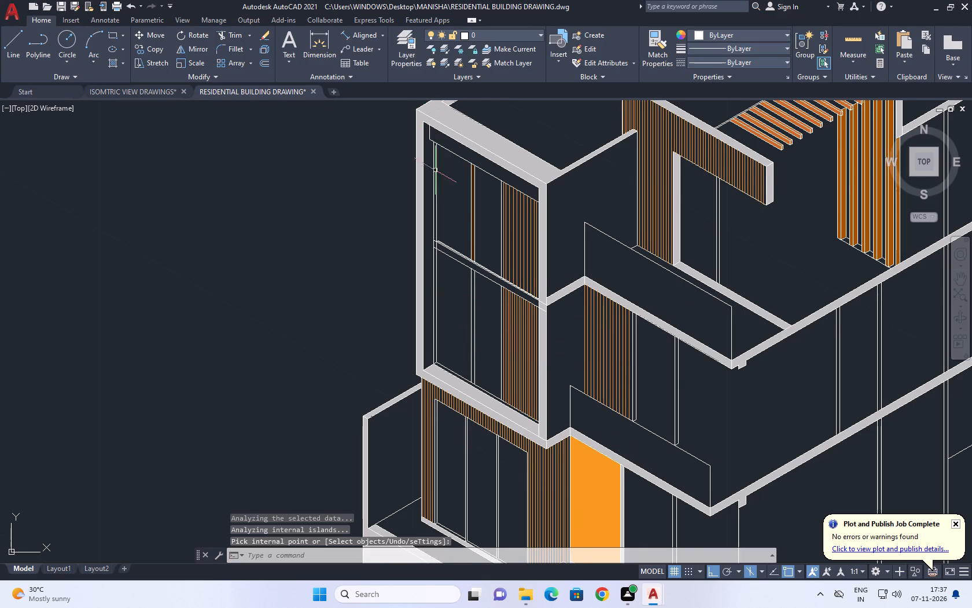
# Fill the head band above the upper window, just under the projecting frame's top slab, with a colour 36 solid hatch.
pyautogui.moveTo(447, 206); pyautogui.dragTo(466, 241, button='middle')
pyautogui.write('H')
pyautogui.press('space')
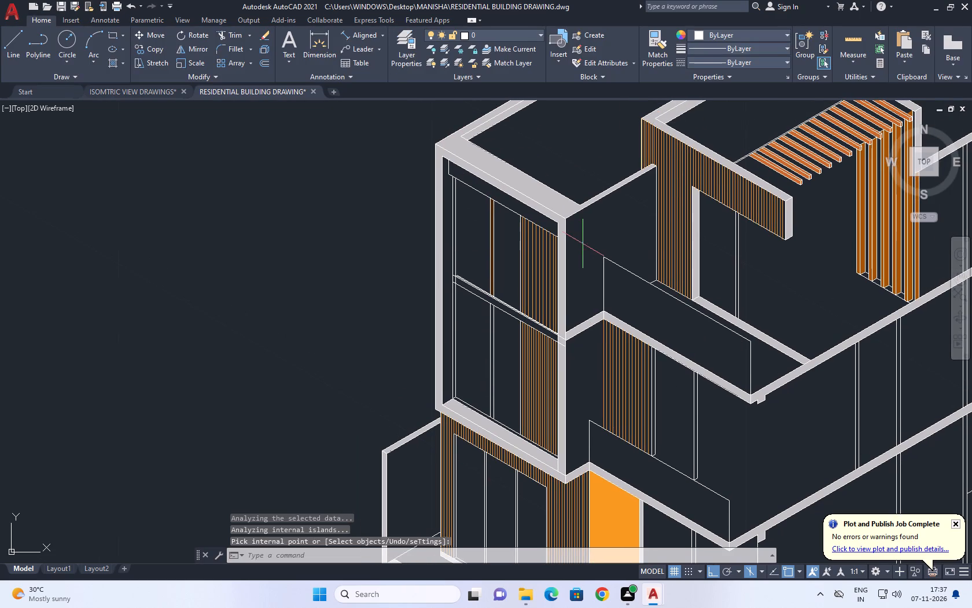
pyautogui.click(515, 207)
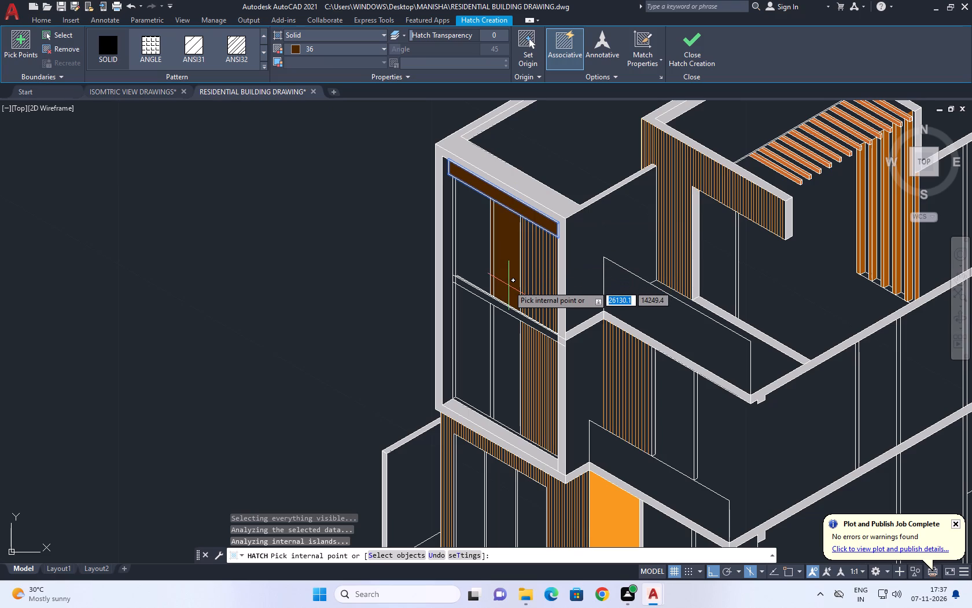
pyautogui.press('h')
pyautogui.press('Escape')
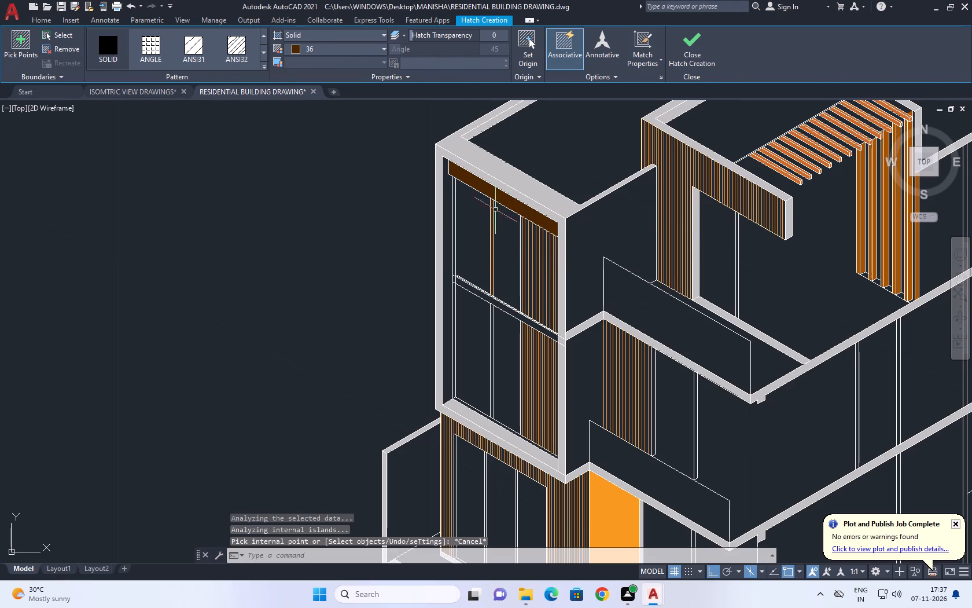
# Fill the projecting frame's mid-height transom and its end piece, the lower mullion, and the lower and upper outer jambs with colour 36 solid hatch.
pyautogui.press('space')
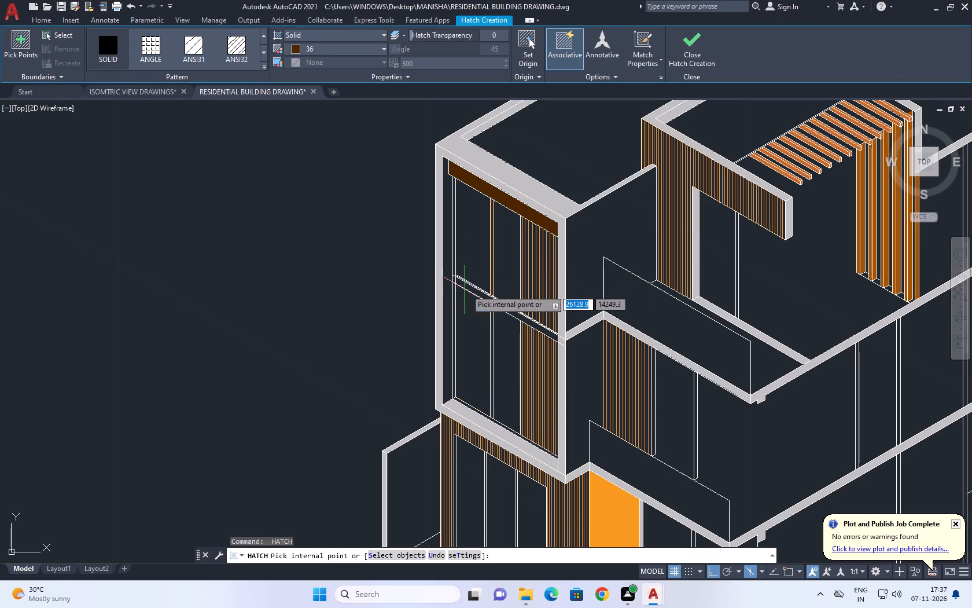
pyautogui.click(476, 290)
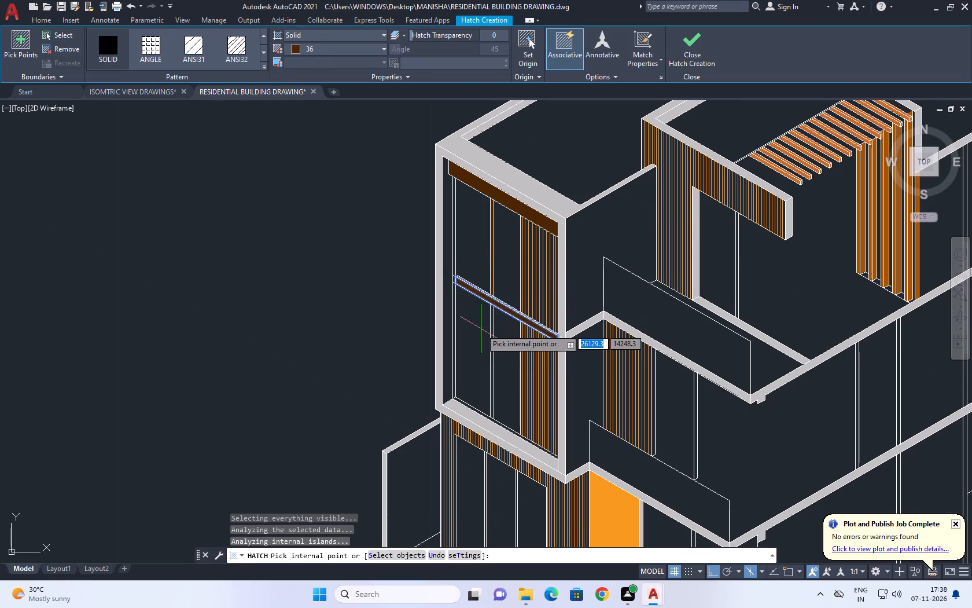
pyautogui.scroll(2, 491, 329)
pyautogui.click(493, 320)
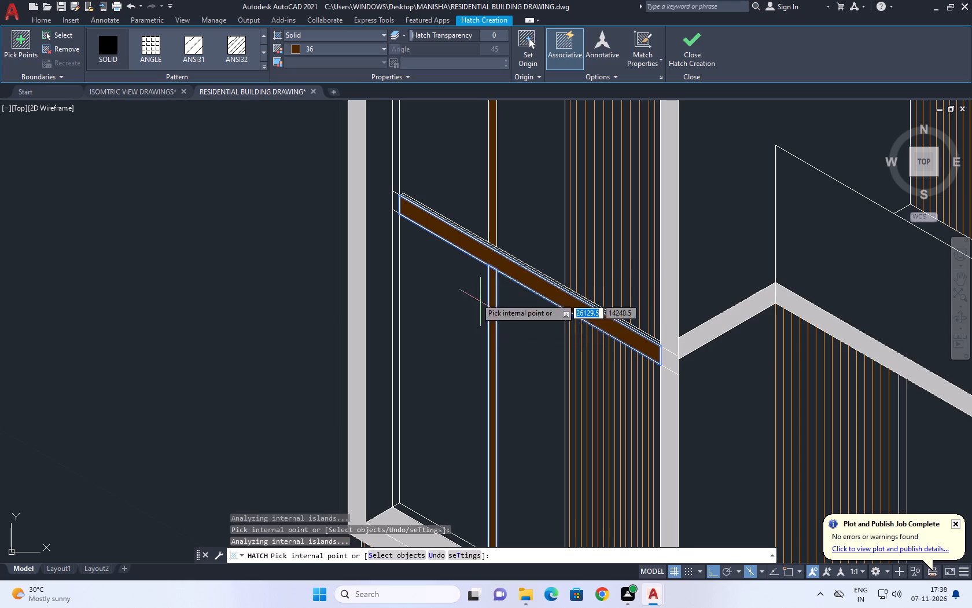
pyautogui.click(397, 236)
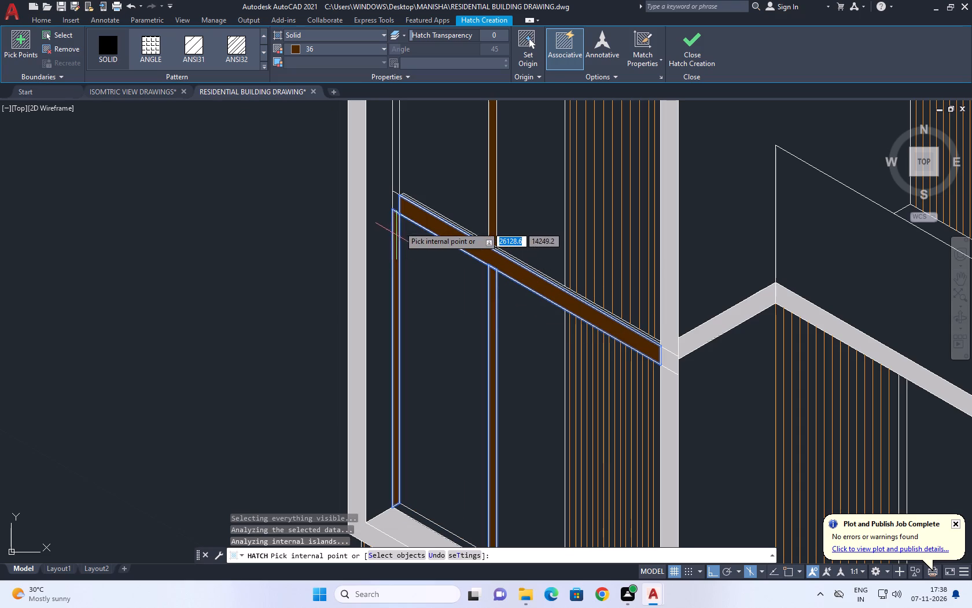
pyautogui.click(399, 205)
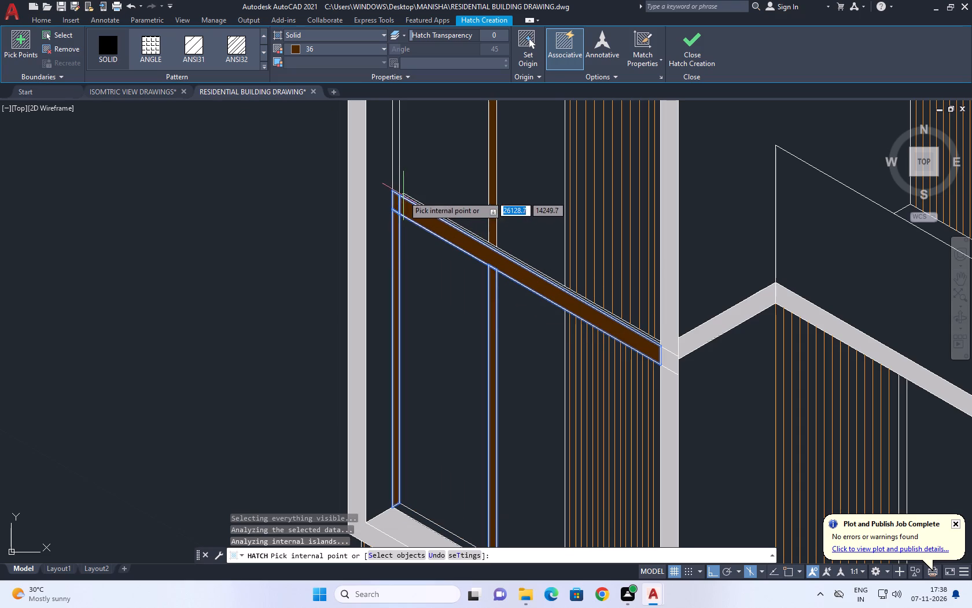
pyautogui.moveTo(432, 213); pyautogui.dragTo(505, 370, button='middle')
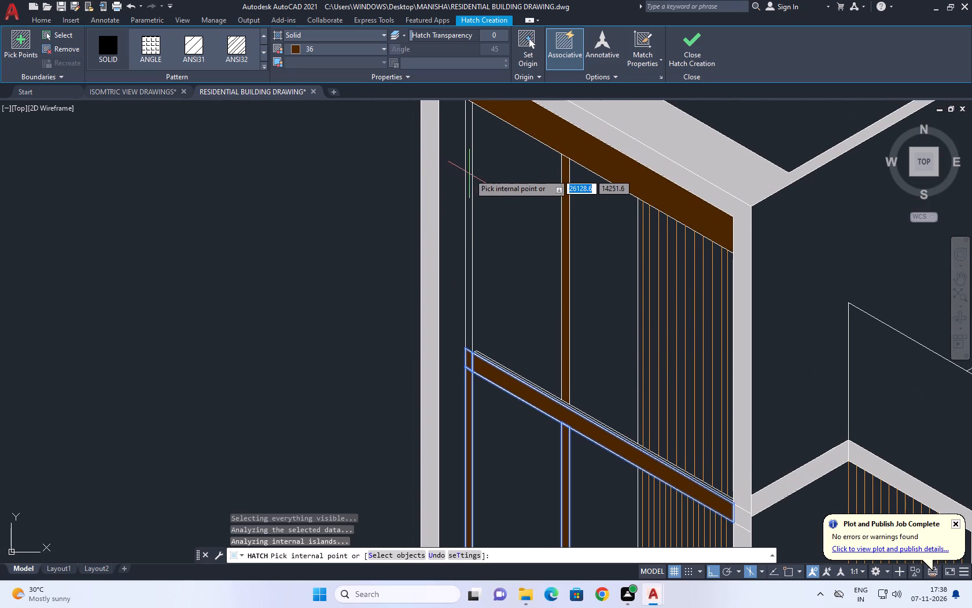
pyautogui.click(469, 174)
# Fill the outer jamb of the ground-floor three-panel glazing below the projecting frame with a colour 36 solid hatch.
pyautogui.scroll(-3, 441, 170)
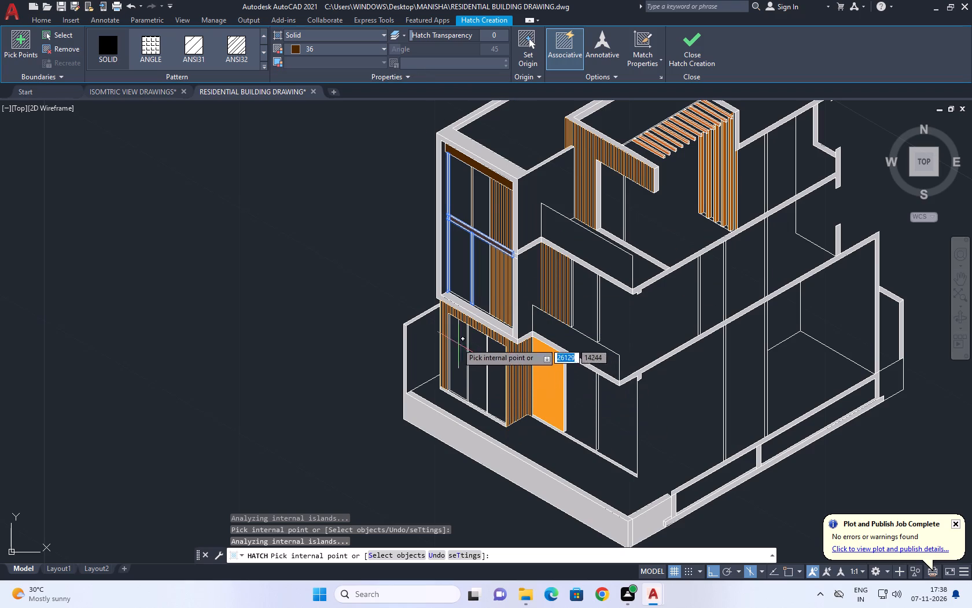
pyautogui.scroll(2, 452, 334)
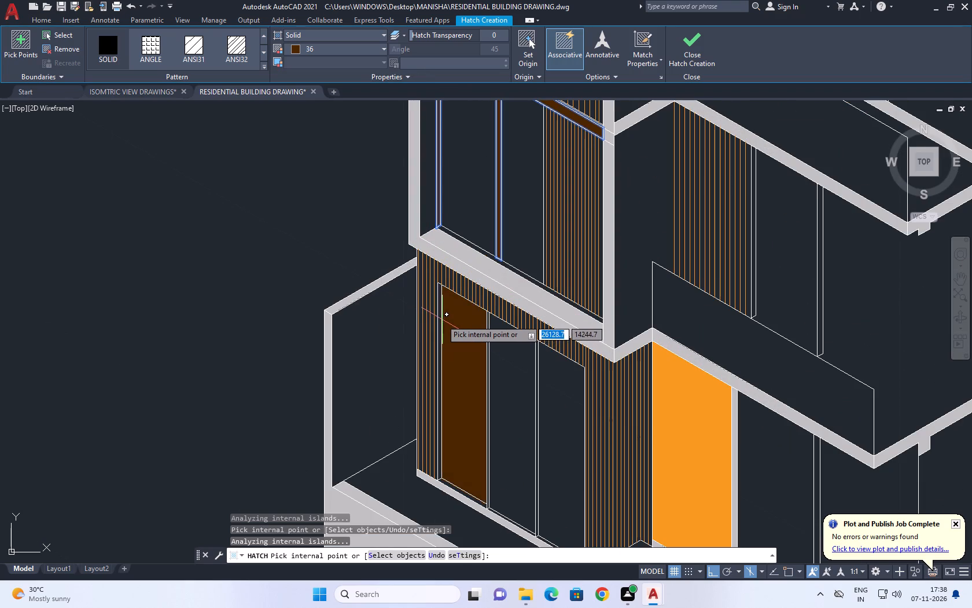
pyautogui.scroll(1, 440, 319)
pyautogui.click(437, 317)
# Fill the three bottom-rail segments and both mullions of the ground-floor three-panel glazing with colour 36 solid hatch.
pyautogui.scroll(-3, 447, 291)
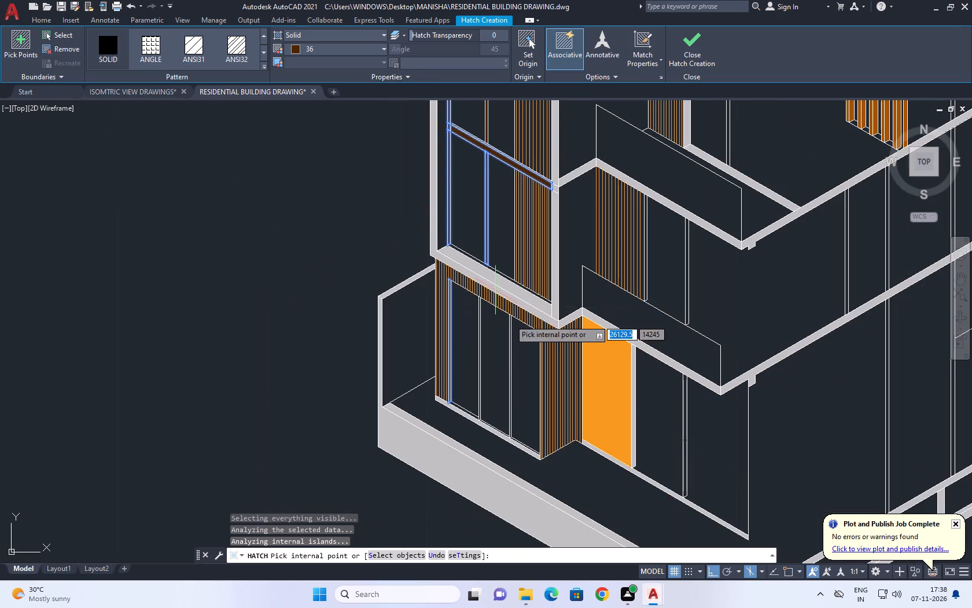
pyautogui.scroll(2, 458, 402)
pyautogui.click(456, 413)
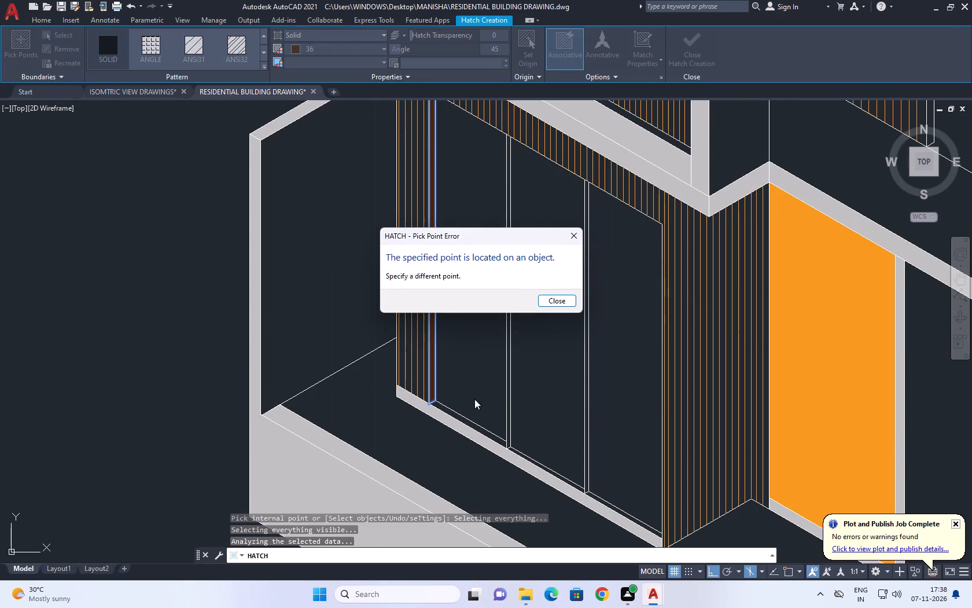
pyautogui.click(577, 235)
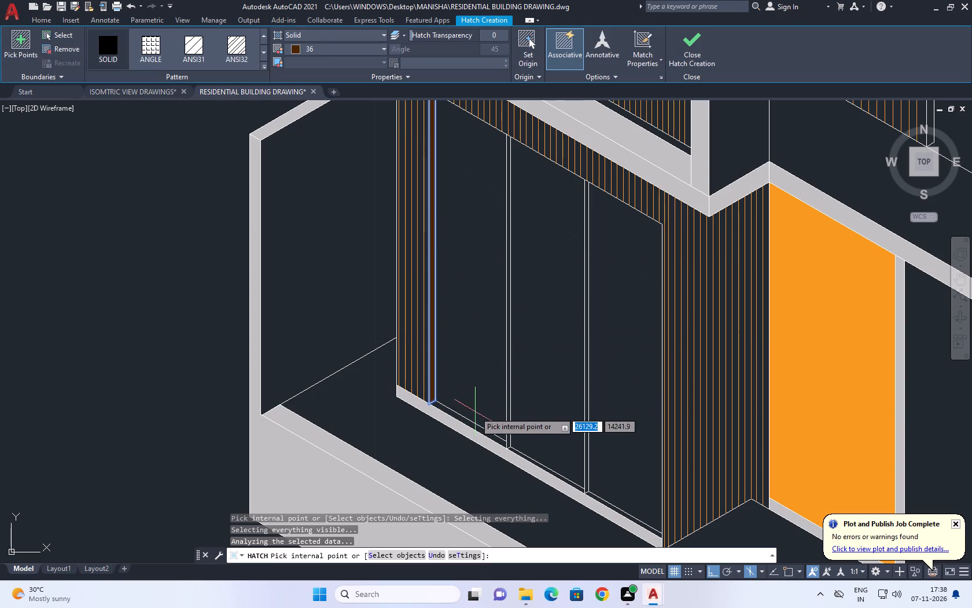
pyautogui.click(465, 423)
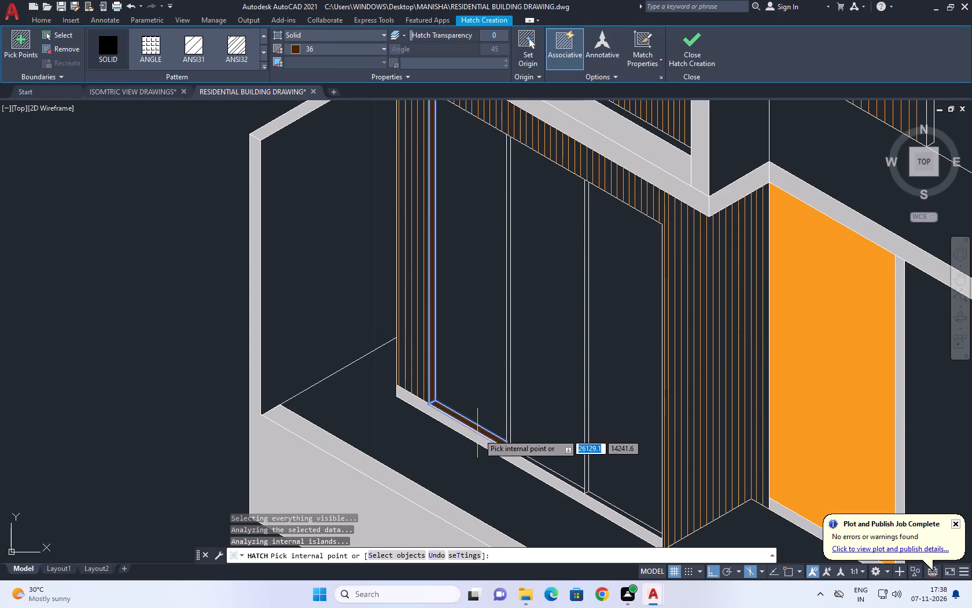
pyautogui.scroll(1, 533, 462)
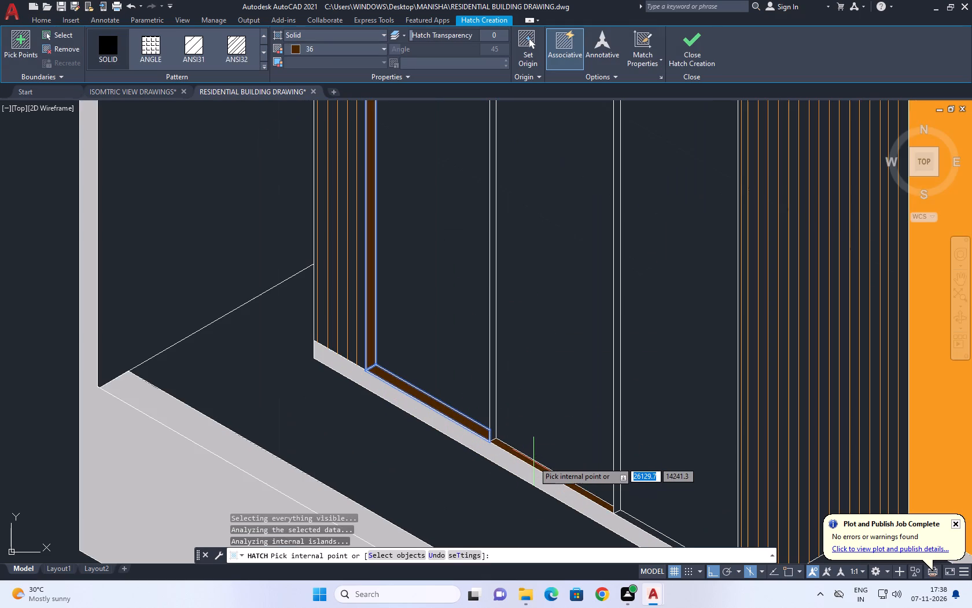
pyautogui.click(533, 462)
pyautogui.moveTo(654, 508); pyautogui.dragTo(490, 345, button='middle')
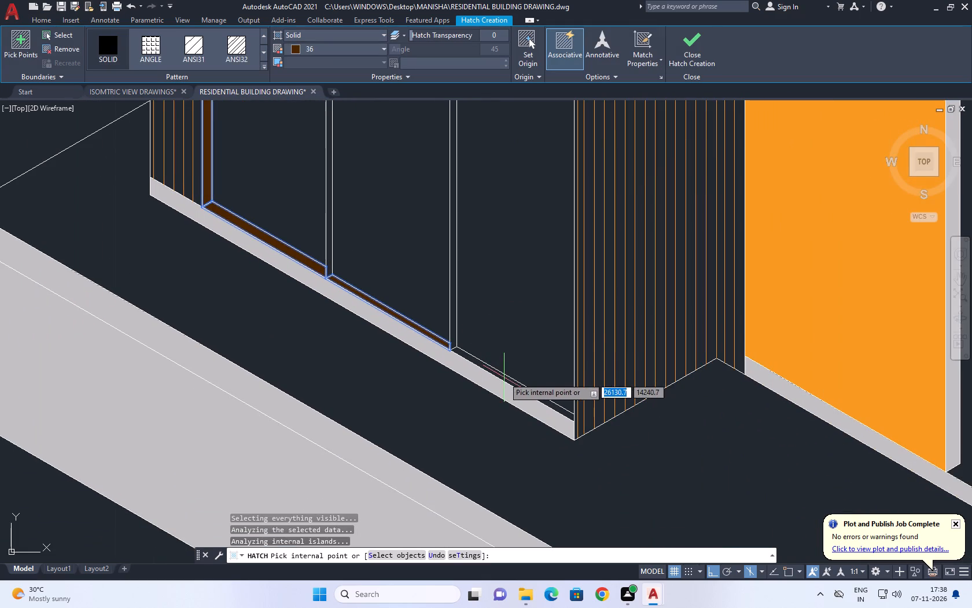
pyautogui.click(504, 378)
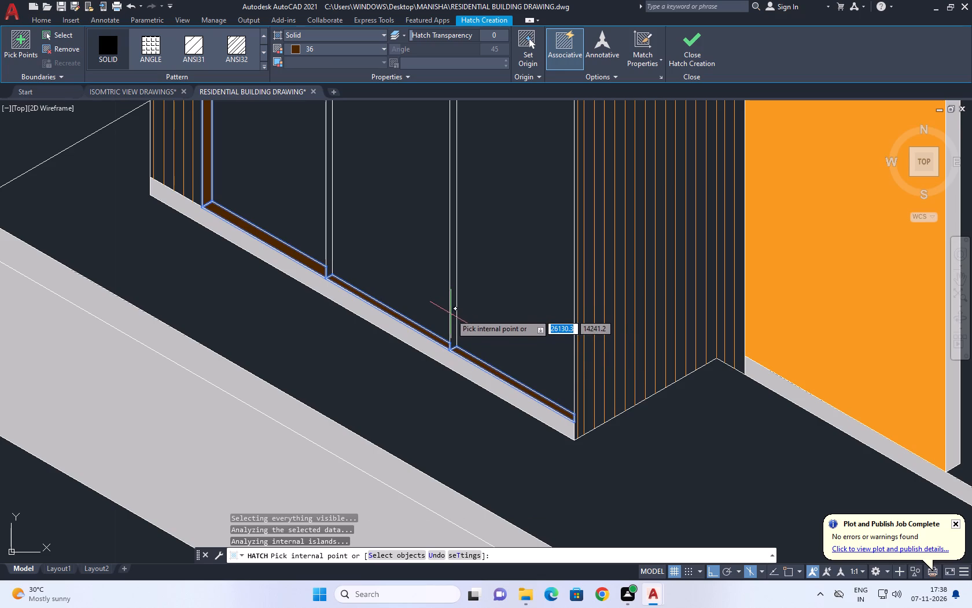
pyautogui.click(452, 321)
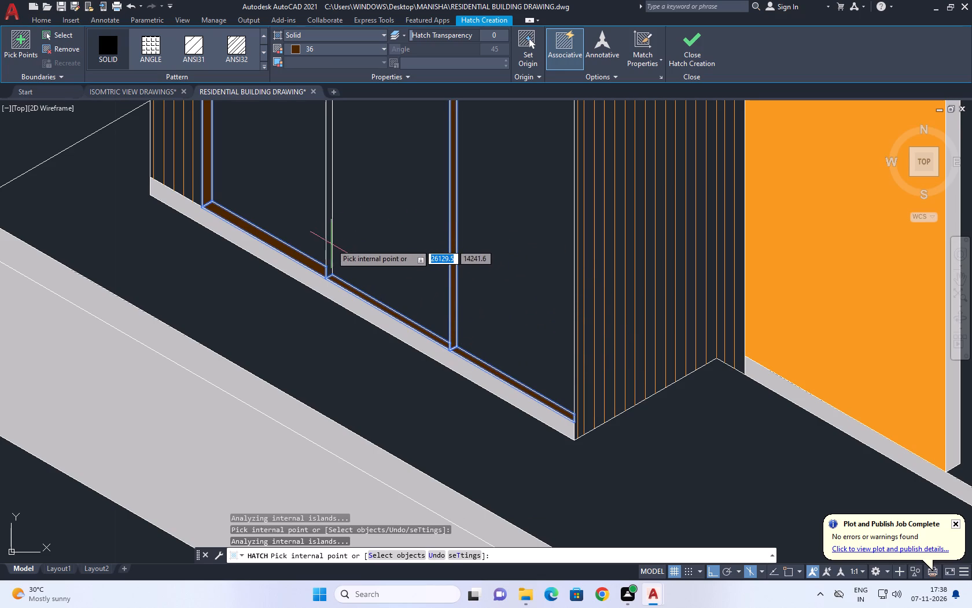
pyautogui.click(329, 248)
# Fill the ground-floor mullion beyond the orange panel and the narrow strip on the panel's edge facing it with colour 36 solid hatch.
pyautogui.scroll(-2, 344, 349)
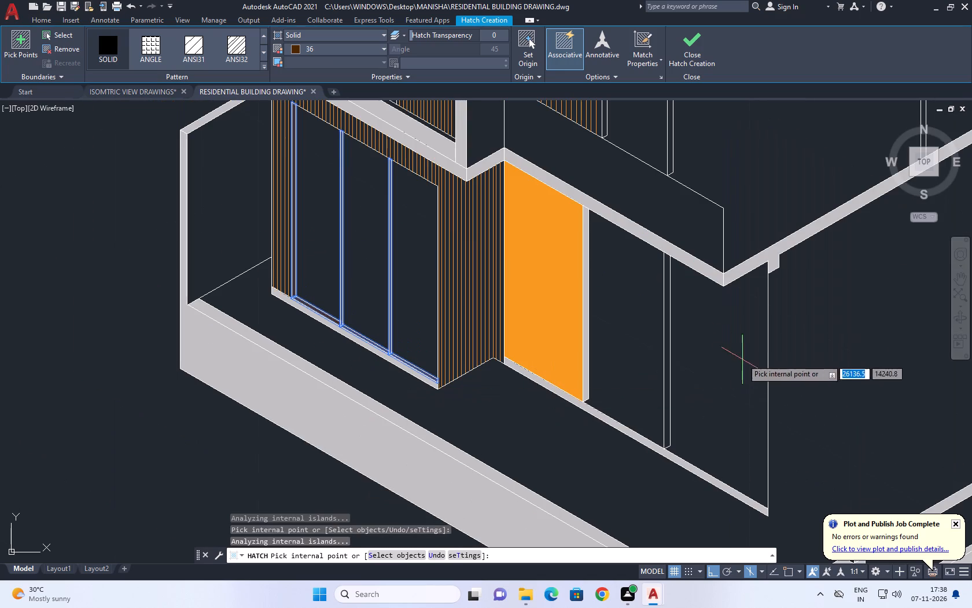
pyautogui.click(666, 368)
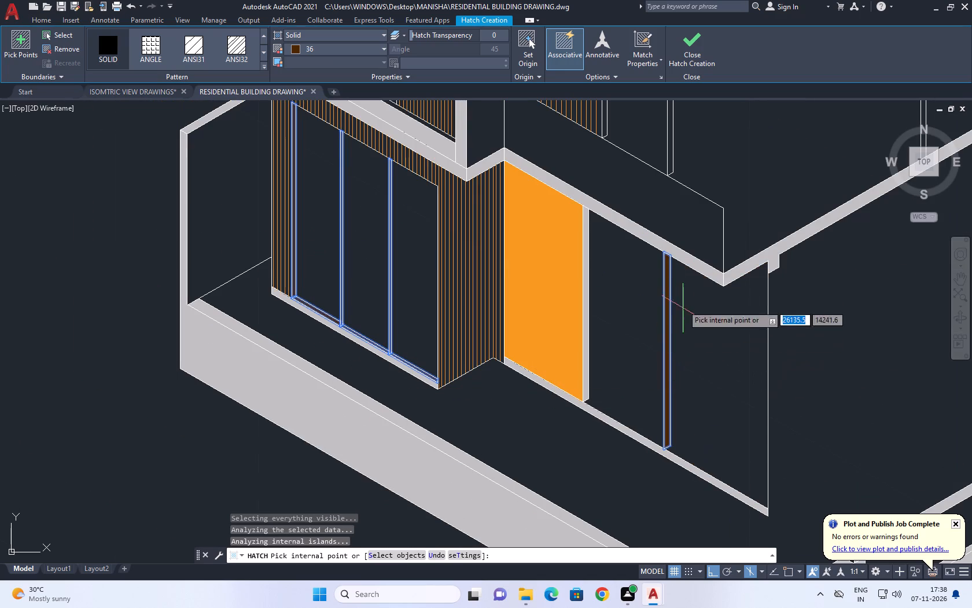
pyautogui.moveTo(661, 281); pyautogui.dragTo(645, 330, button='middle')
pyautogui.scroll(1, 570, 376)
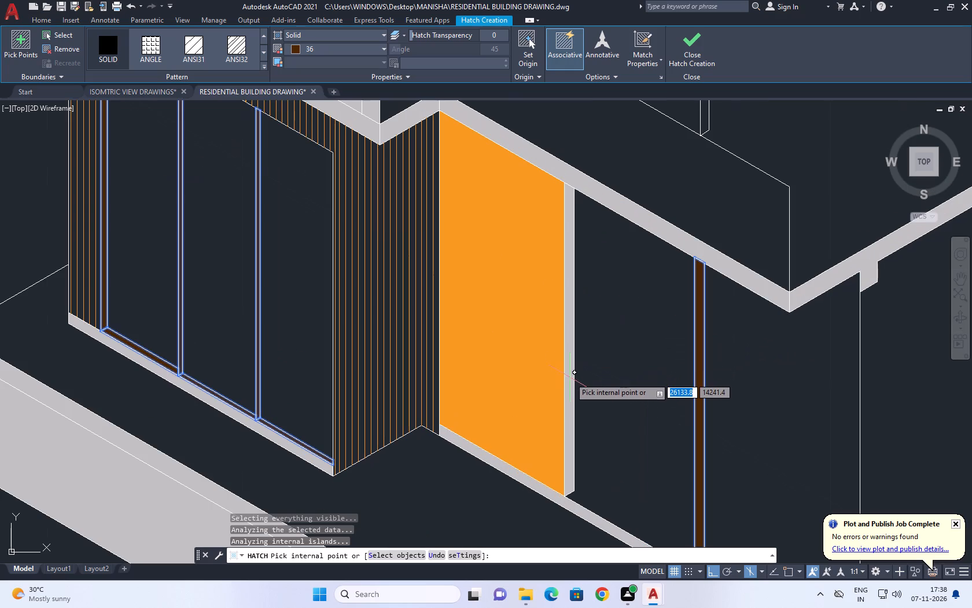
pyautogui.click(570, 380)
# Fill the narrow strip between the slatted return wall and the orange ground-floor panel with colour 36 and finish the hatch.
pyautogui.scroll(-2, 572, 365)
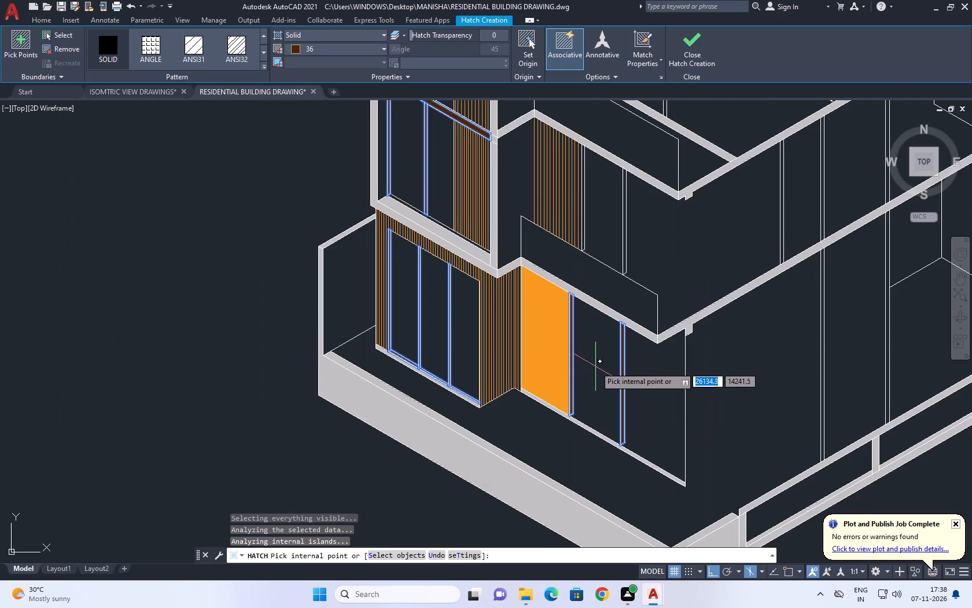
pyautogui.moveTo(629, 369); pyautogui.dragTo(654, 270, button='middle')
pyautogui.scroll(2, 456, 281)
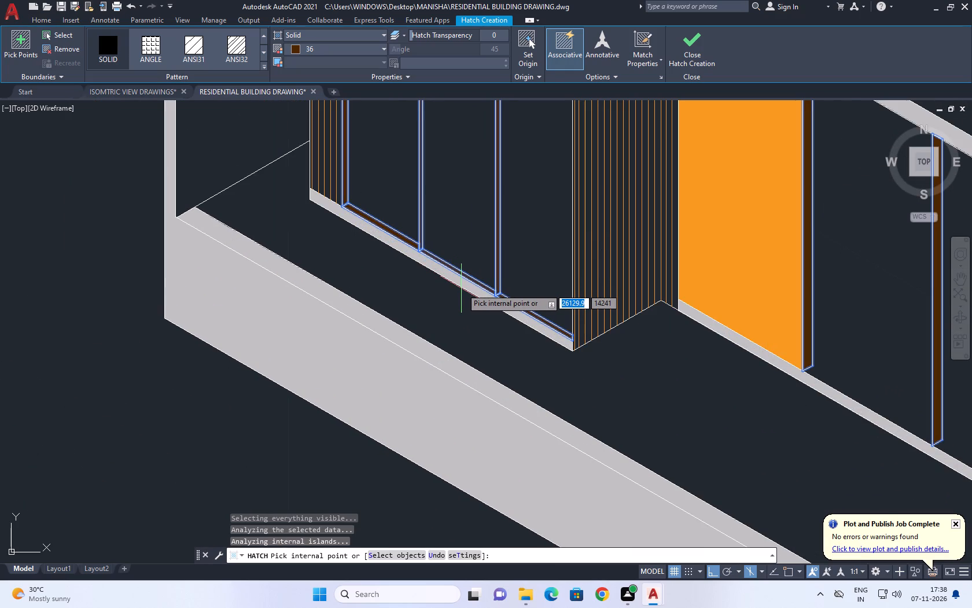
pyautogui.scroll(-3, 498, 304)
pyautogui.scroll(-2, 719, 315)
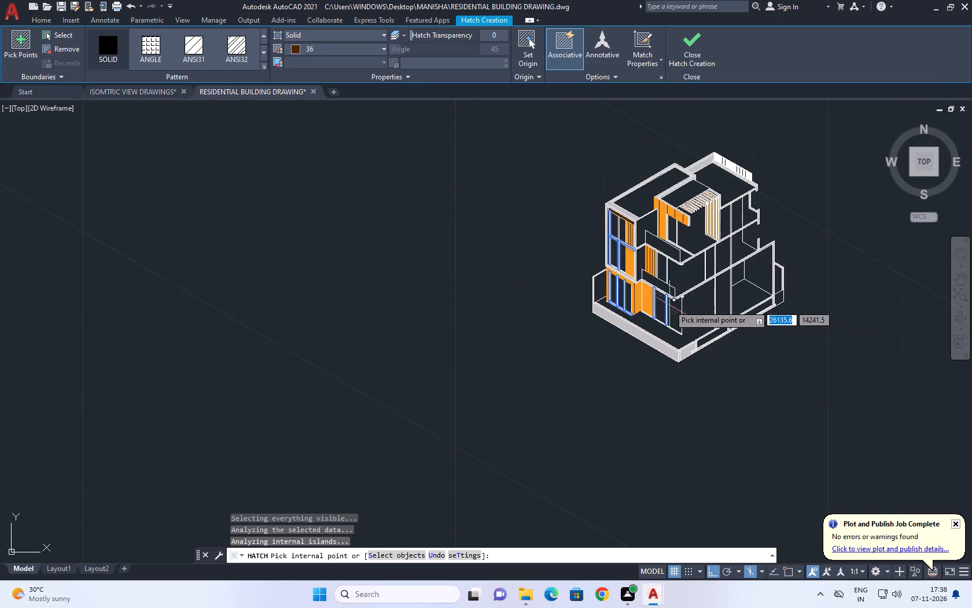
pyautogui.scroll(2, 669, 305)
pyautogui.scroll(3, 562, 292)
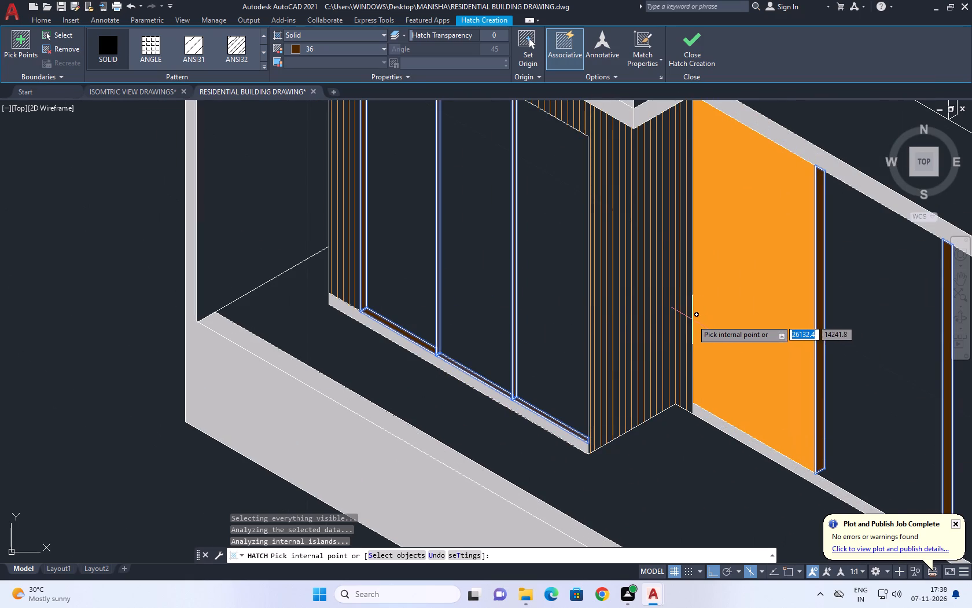
pyautogui.scroll(1, 690, 318)
pyautogui.click(690, 314)
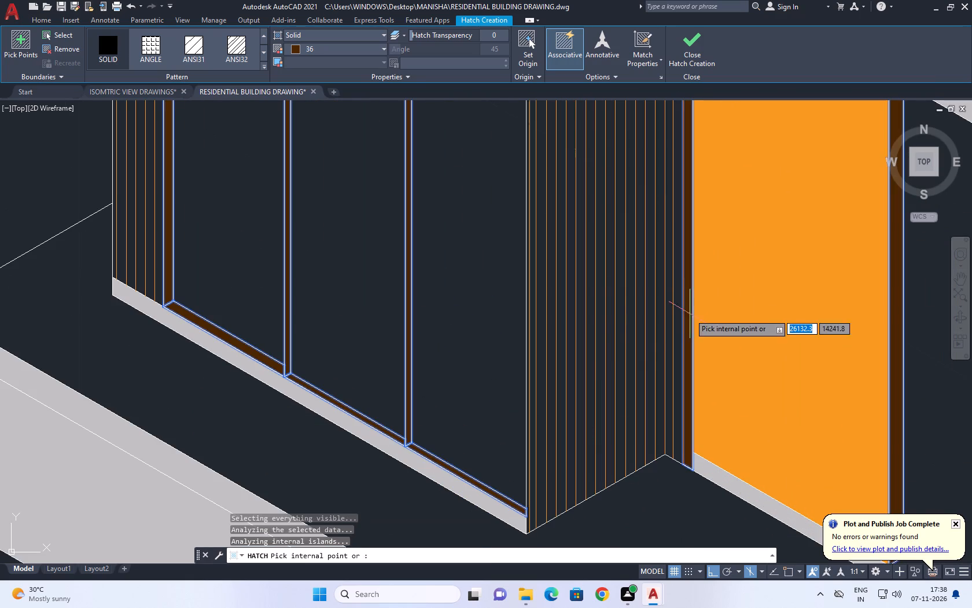
pyautogui.scroll(-3, 643, 321)
pyautogui.press('Return')
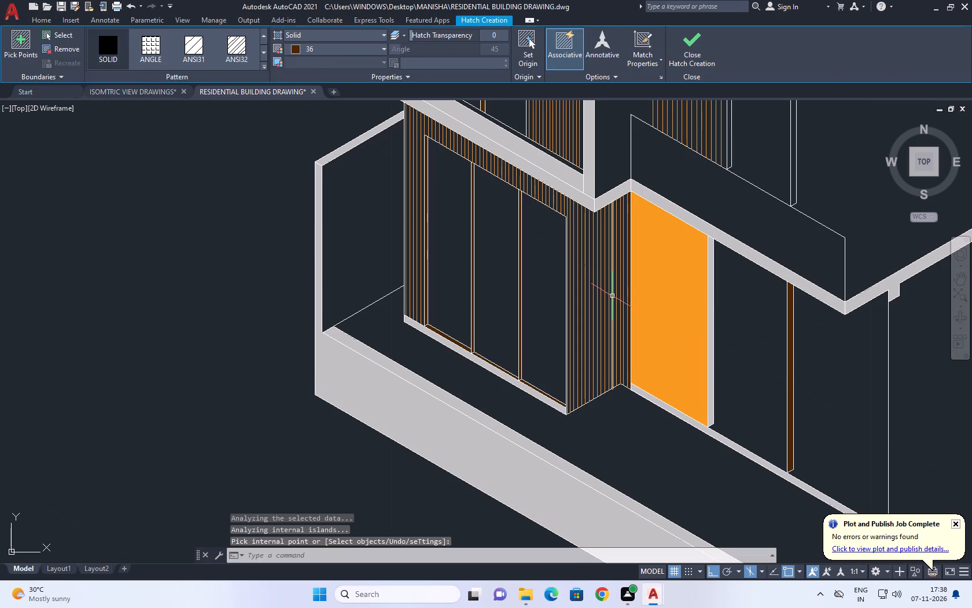
# Start a new colour 36 solid hatch and fill the first-floor side-facade post nearest the building's front corner.
pyautogui.moveTo(693, 231); pyautogui.dragTo(636, 310, button='middle')
pyautogui.moveTo(671, 232); pyautogui.dragTo(674, 249, button='middle')
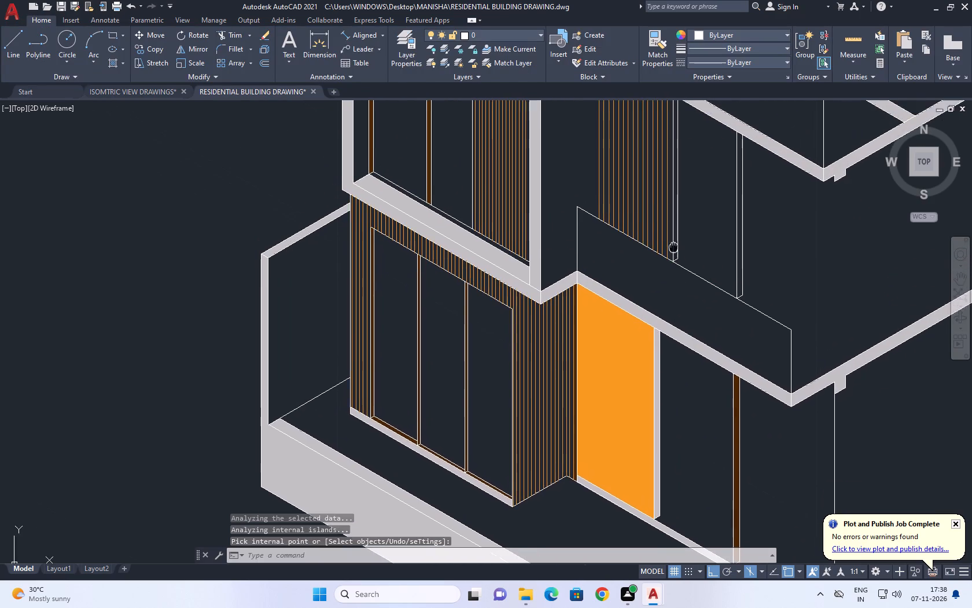
pyautogui.moveTo(674, 249); pyautogui.dragTo(629, 330, button='middle')
pyautogui.moveTo(588, 221); pyautogui.dragTo(592, 259, button='middle')
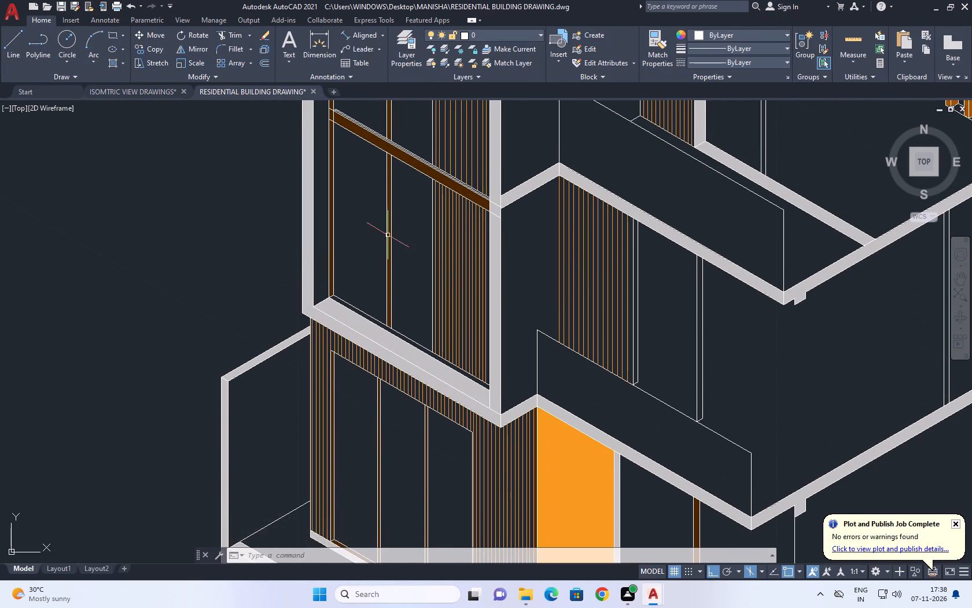
pyautogui.moveTo(451, 270); pyautogui.dragTo(595, 309, button='middle')
pyautogui.scroll(-1, 577, 241)
pyautogui.moveTo(581, 230); pyautogui.dragTo(610, 290, button='middle')
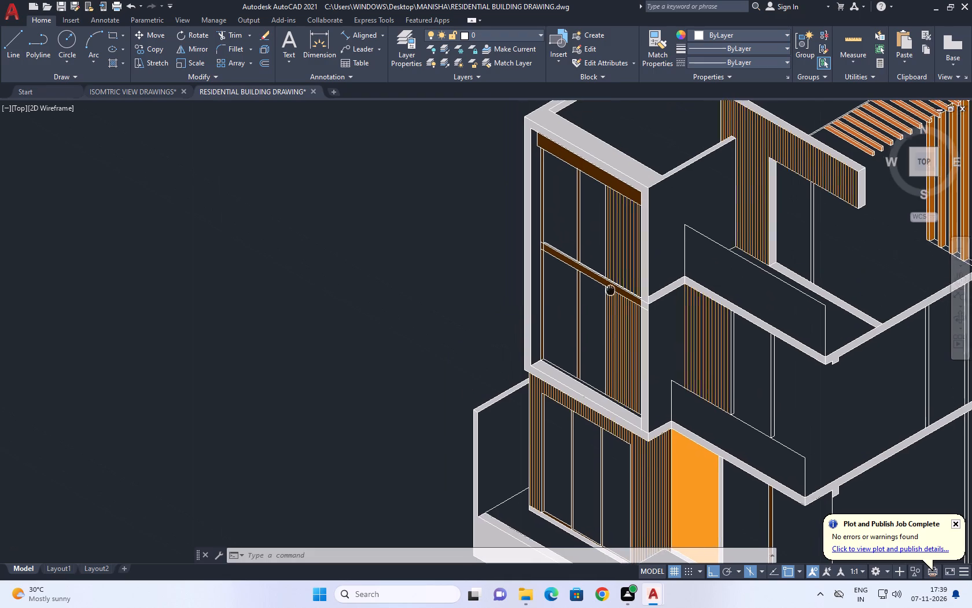
pyautogui.moveTo(610, 290); pyautogui.dragTo(612, 290, button='middle')
pyautogui.moveTo(782, 317); pyautogui.dragTo(588, 273, button='middle')
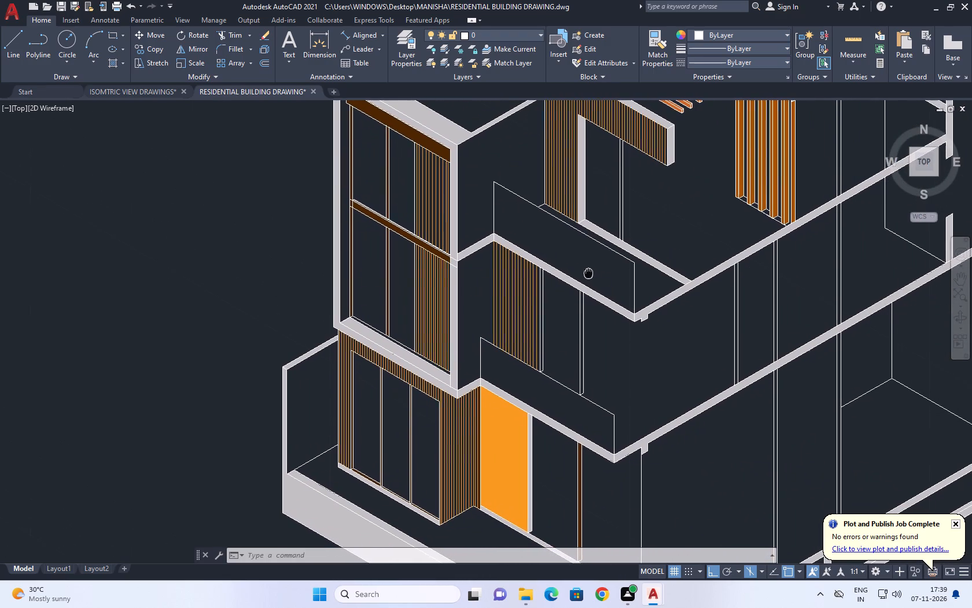
pyautogui.press('h')
pyautogui.press('space')
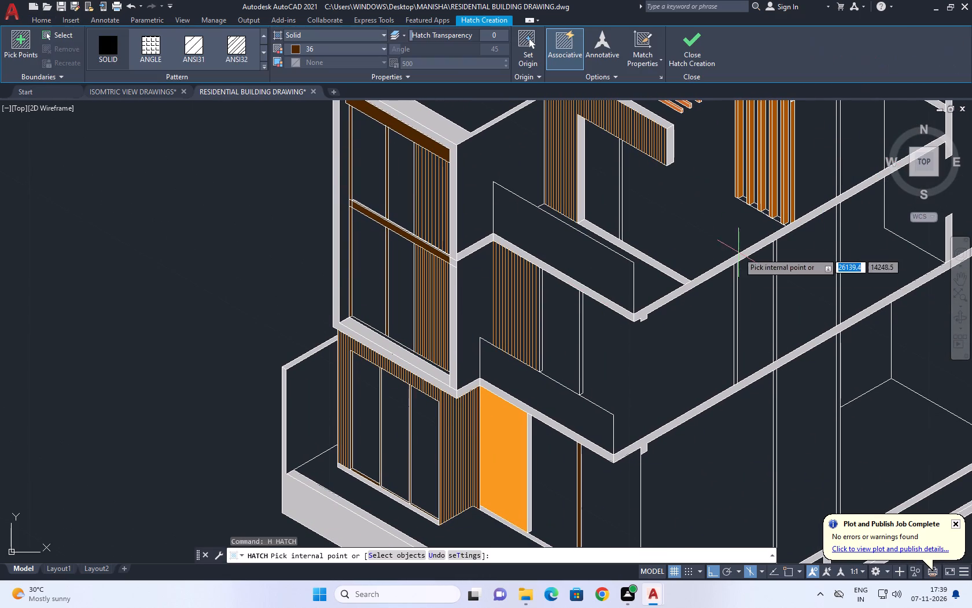
pyautogui.click(735, 286)
pyautogui.click(773, 275)
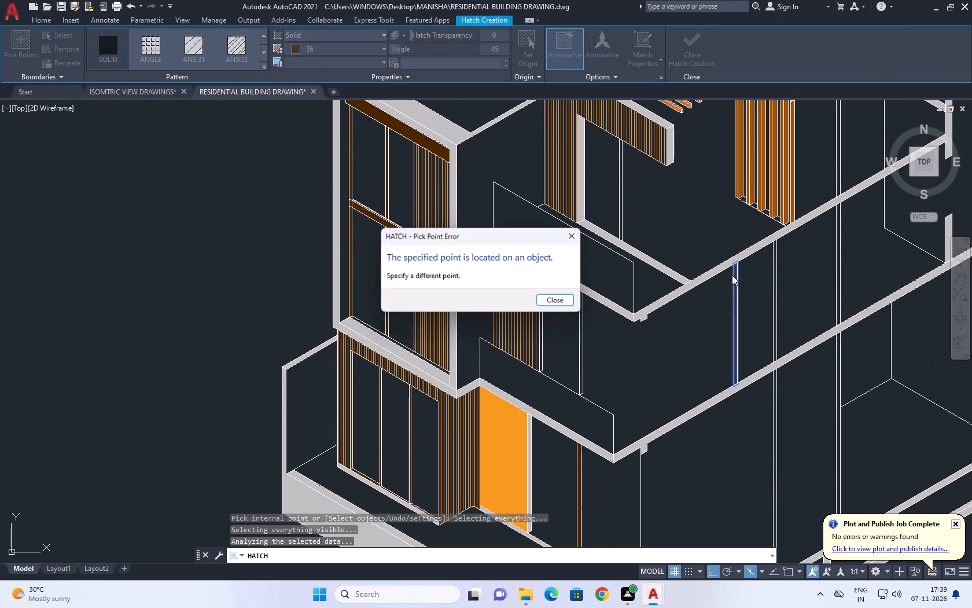
pyautogui.click(568, 232)
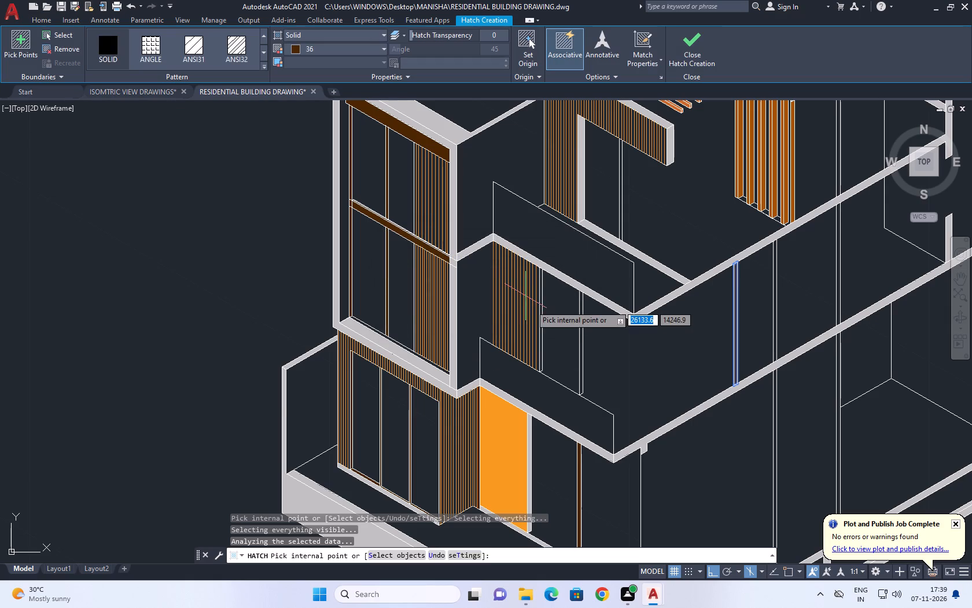
# Fill the first-floor front strip beside the slatted panel and the adjacent window mullion with colour 36 solid hatch.
pyautogui.scroll(1, 539, 311)
pyautogui.click(542, 313)
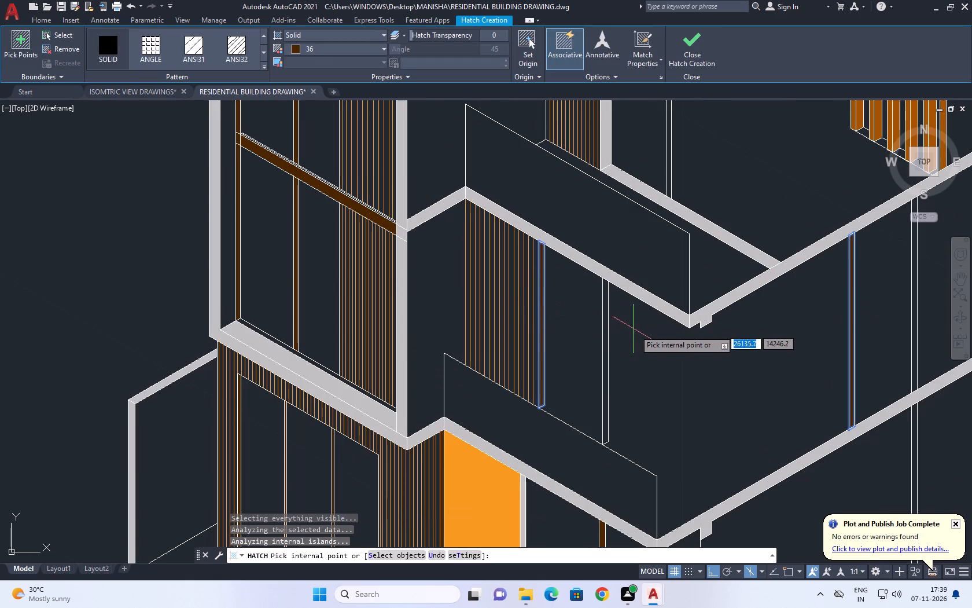
pyautogui.click(605, 371)
# Fill the two tall ground-floor posts and the two remaining first-floor posts on the side facade with colour 36 solid hatch.
pyautogui.scroll(-2, 492, 263)
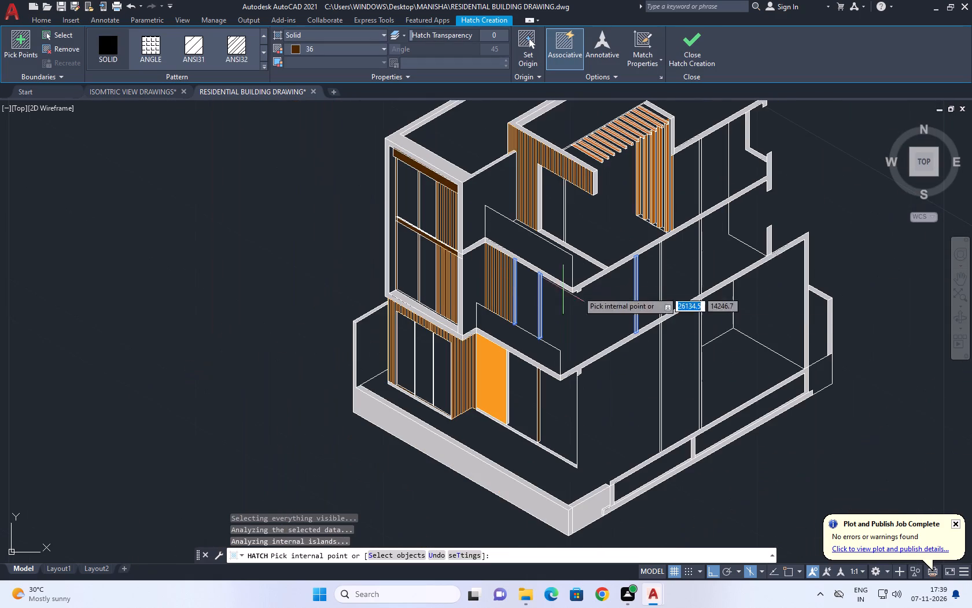
pyautogui.scroll(1, 660, 368)
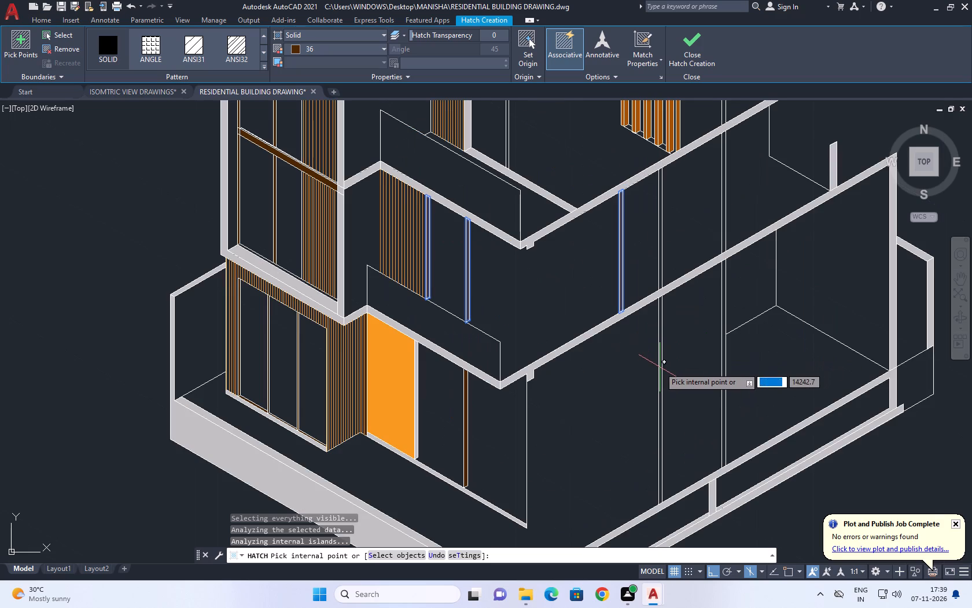
pyautogui.click(660, 367)
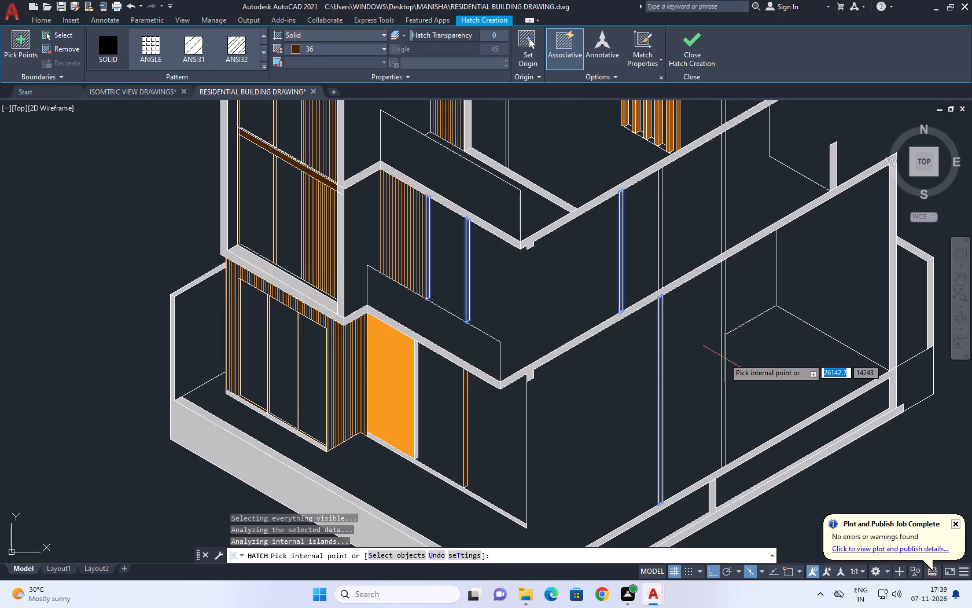
pyautogui.click(724, 358)
pyautogui.click(724, 243)
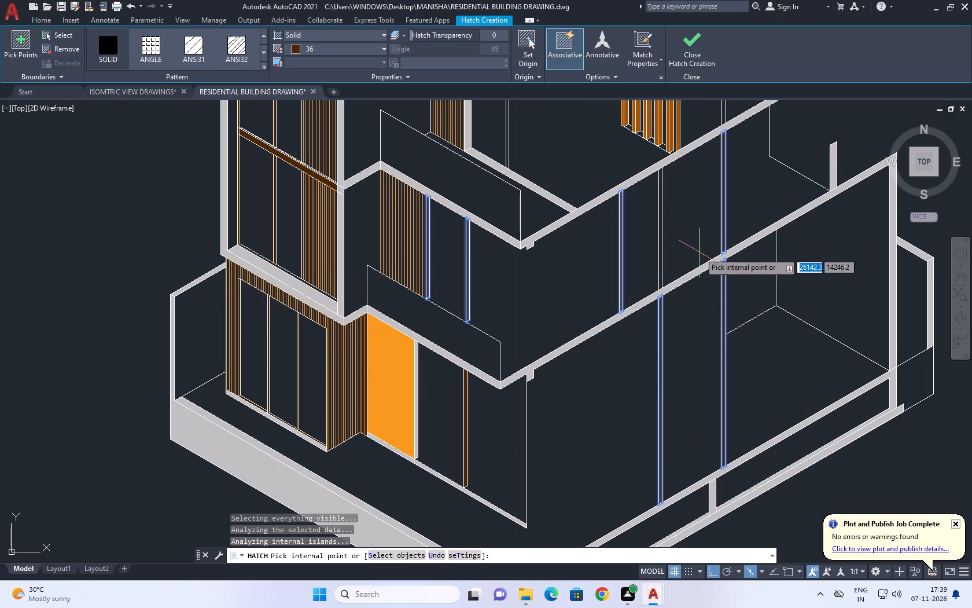
pyautogui.click(660, 275)
# Fill the second-floor side-facade post and the second-floor front window mullion with colour 36 solid hatch and finish the hatch.
pyautogui.moveTo(647, 260); pyautogui.dragTo(616, 309, button='middle')
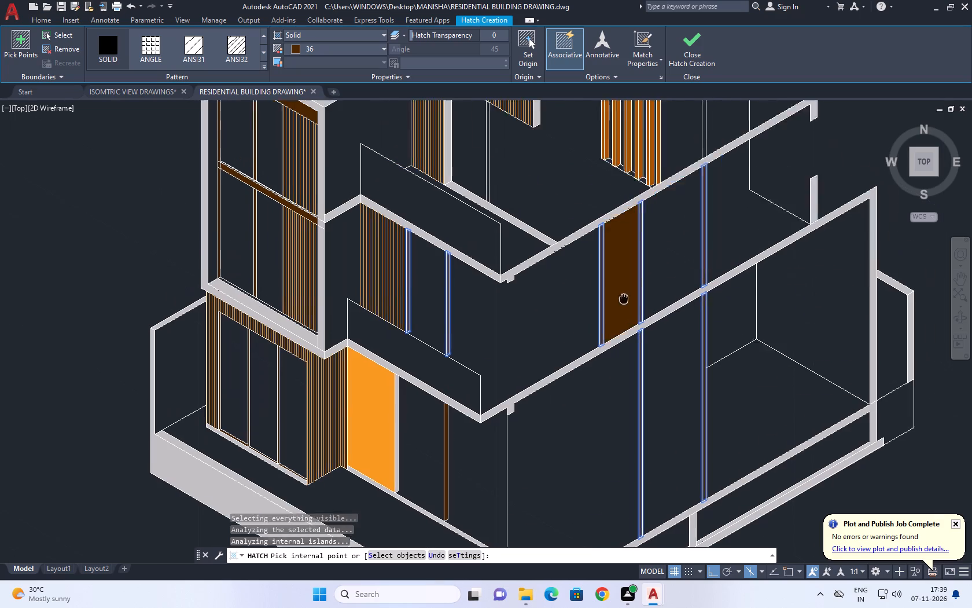
pyautogui.moveTo(616, 309); pyautogui.dragTo(504, 395, button='middle')
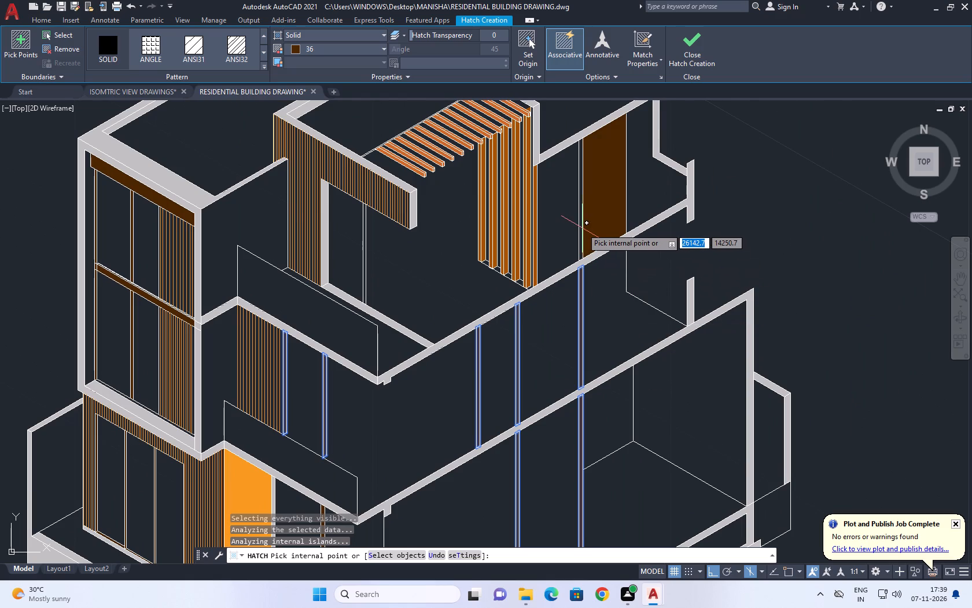
pyautogui.click(580, 228)
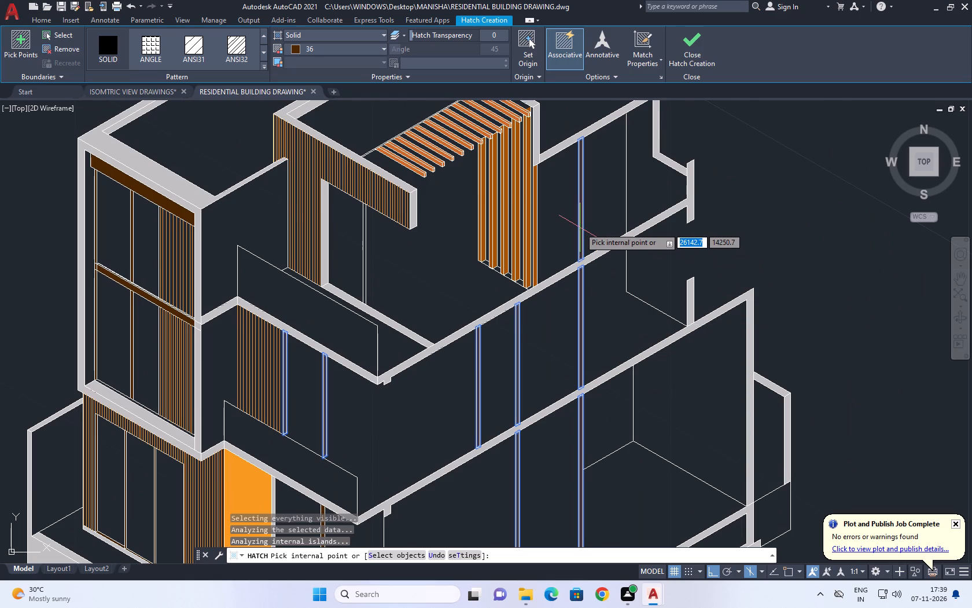
pyautogui.click(363, 267)
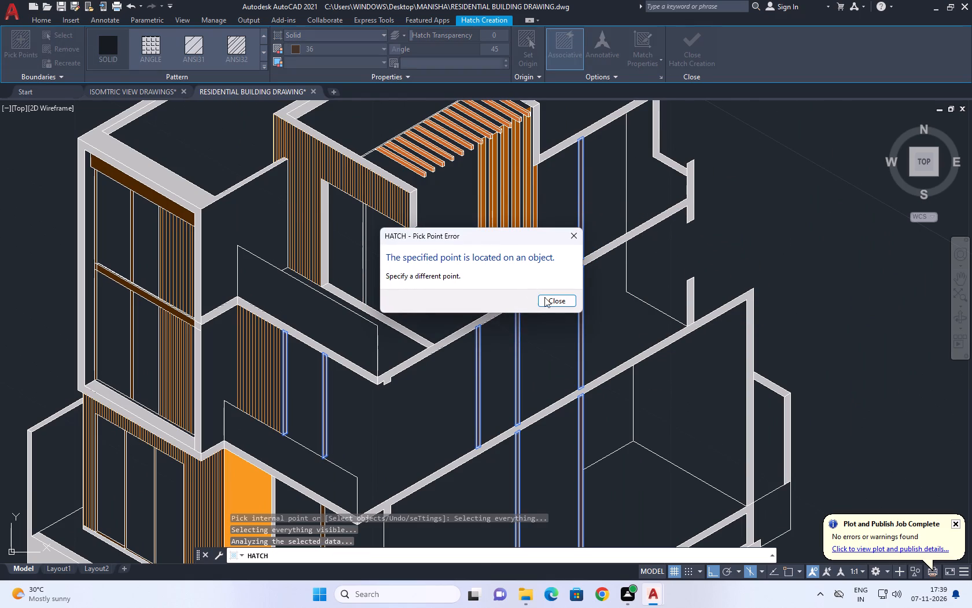
pyautogui.click(551, 297)
pyautogui.scroll(2, 363, 263)
pyautogui.click(366, 259)
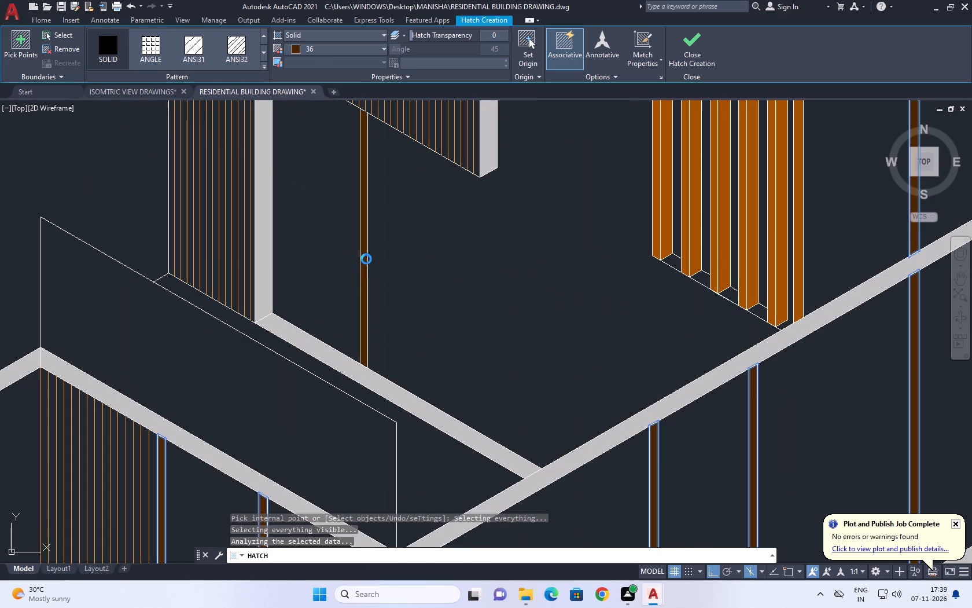
pyautogui.scroll(-2, 462, 344)
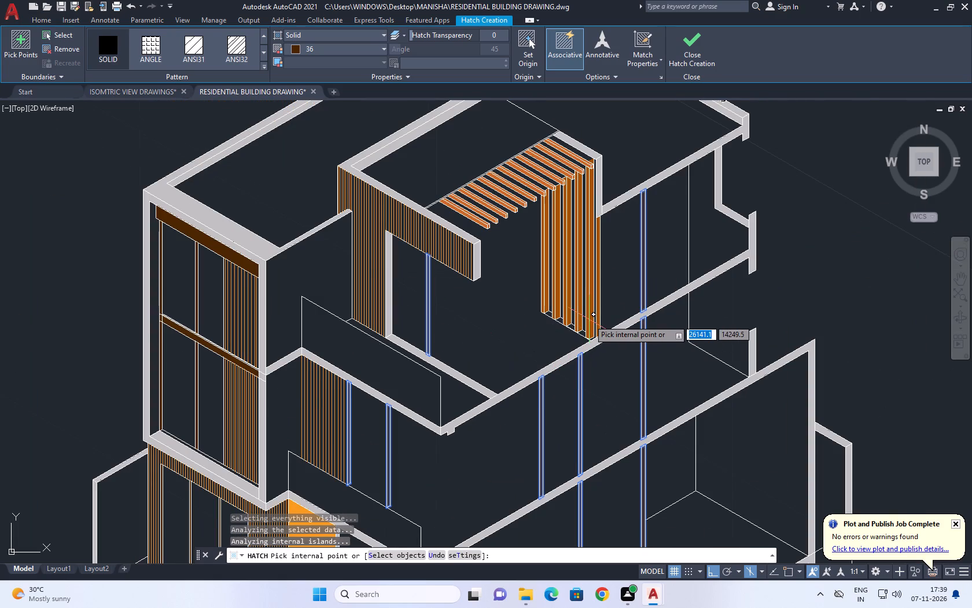
pyautogui.press('Return')
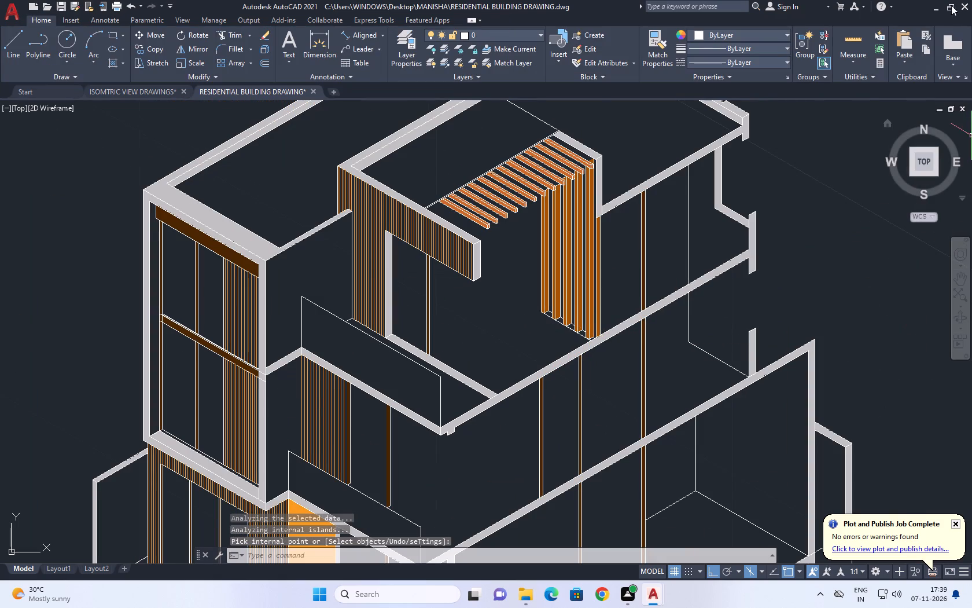
# Shorten the vertical wall edge line beside the slatted screen so it ends at the adjoining sloping slab's upper edge.
pyautogui.scroll(4, 608, 208)
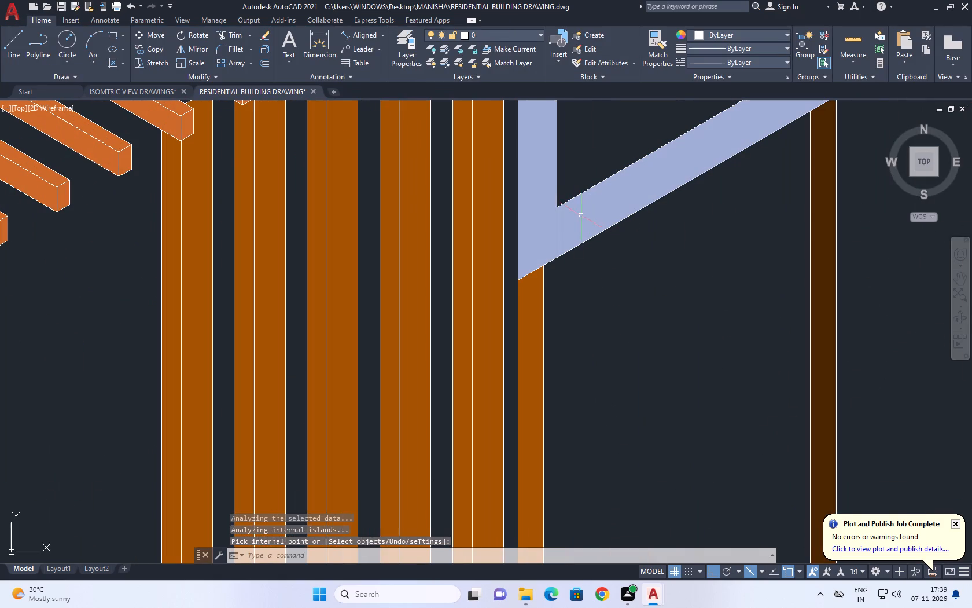
pyautogui.click(555, 231)
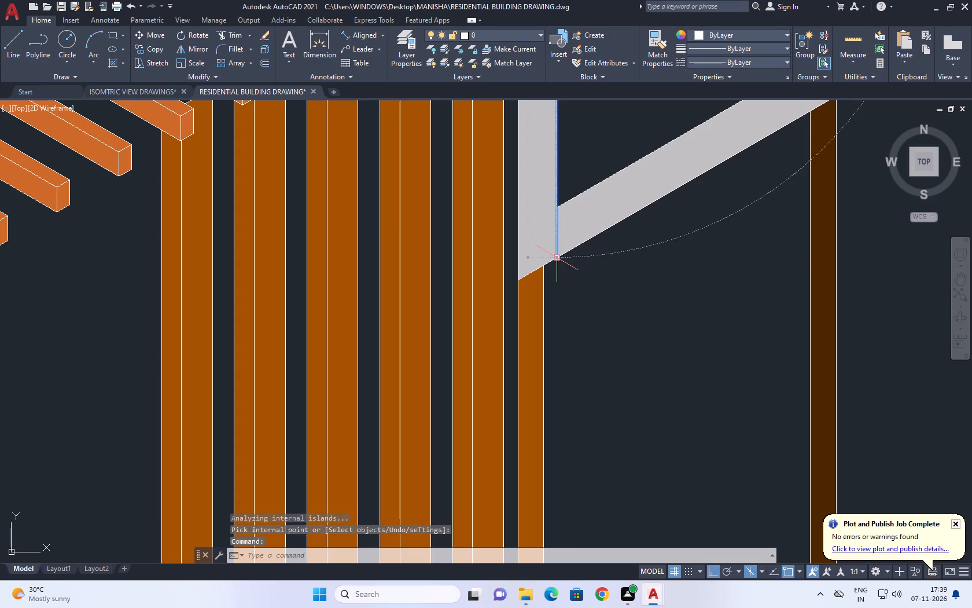
pyautogui.click(555, 257)
pyautogui.moveTo(555, 207); pyautogui.dragTo(555, 220)
pyautogui.rightClick(617, 268)
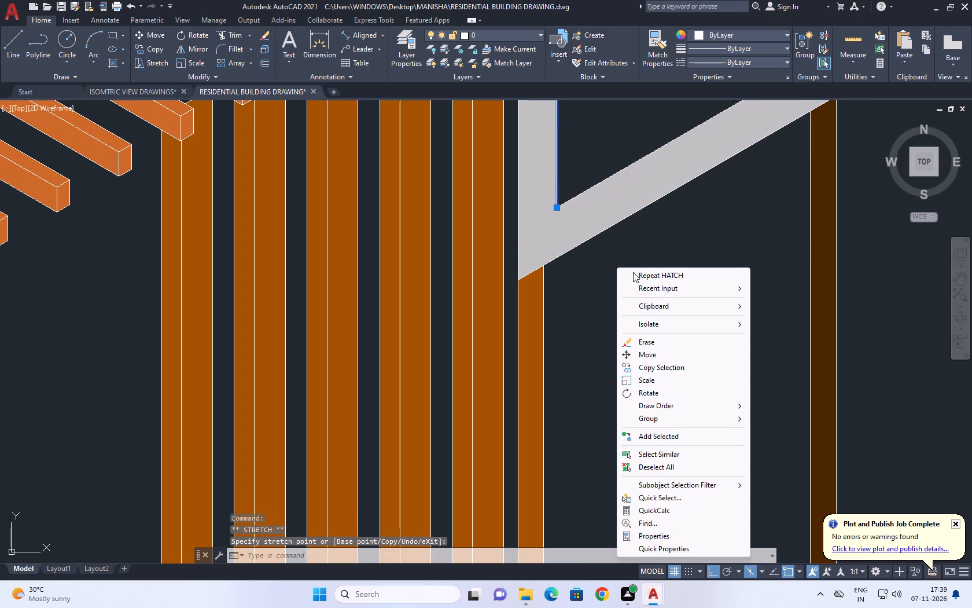
pyautogui.click(666, 464)
# Fill the thin strip along the upper ends of the pergola slats with a colour 36 solid hatch.
pyautogui.scroll(-4, 559, 353)
pyautogui.moveTo(586, 238); pyautogui.dragTo(623, 294, button='middle')
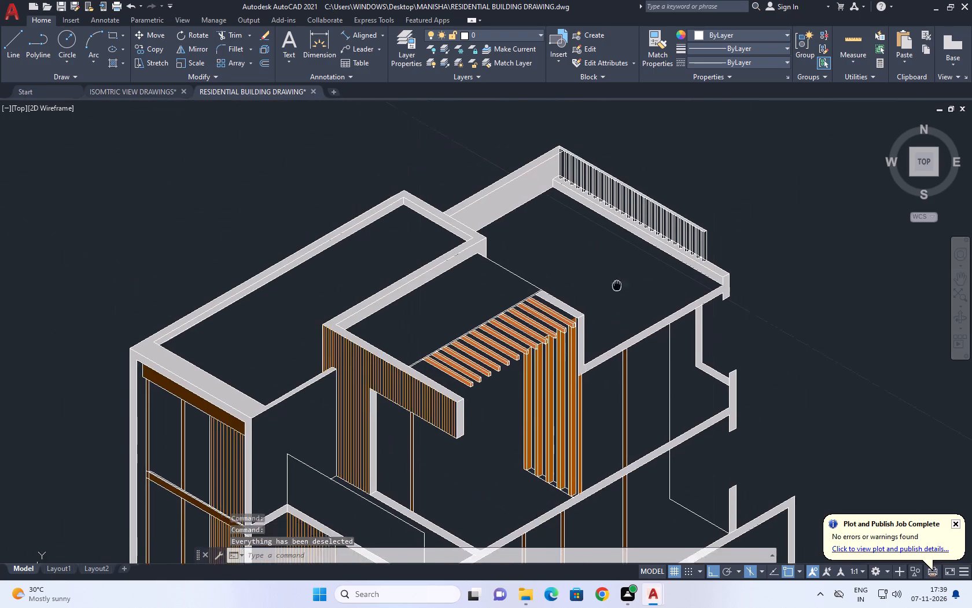
pyautogui.moveTo(623, 294); pyautogui.dragTo(634, 308, button='middle')
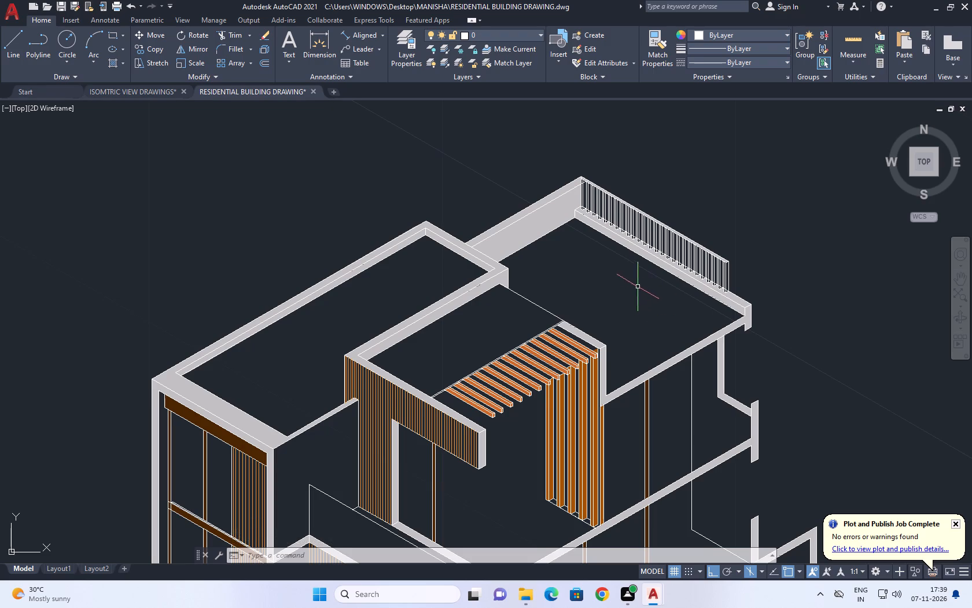
pyautogui.moveTo(678, 293); pyautogui.dragTo(645, 284, button='middle')
pyautogui.moveTo(690, 320); pyautogui.dragTo(686, 325, button='middle')
pyautogui.moveTo(535, 398); pyautogui.dragTo(480, 282, button='middle')
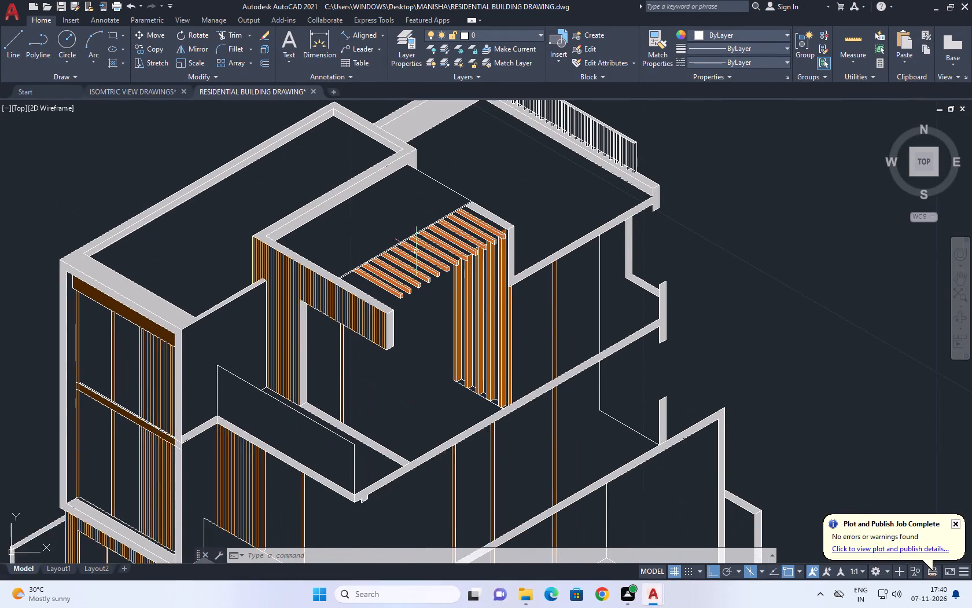
pyautogui.scroll(3, 387, 246)
pyautogui.moveTo(356, 281); pyautogui.dragTo(455, 401, button='middle')
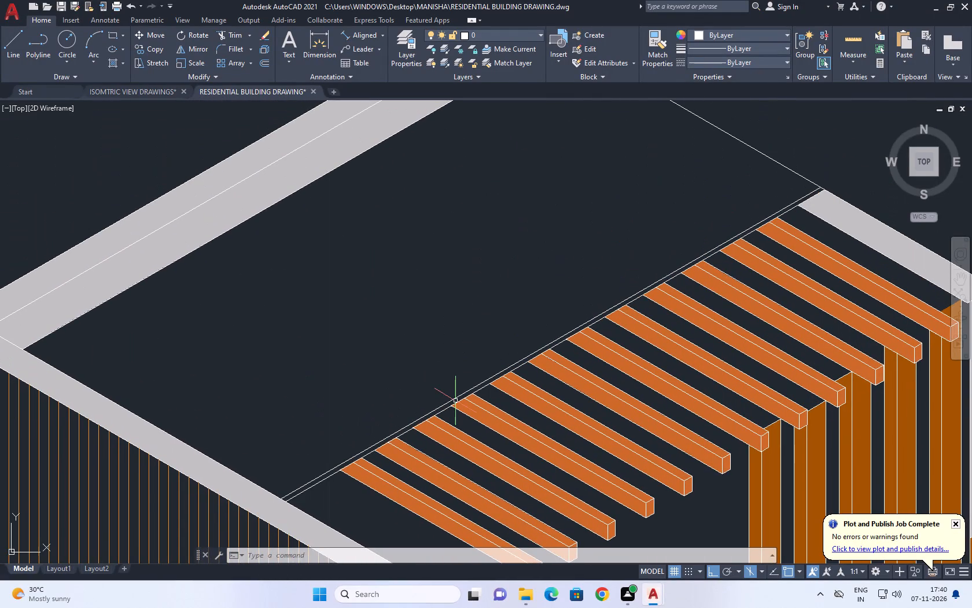
pyautogui.press('h')
pyautogui.press('space')
pyautogui.scroll(1, 458, 393)
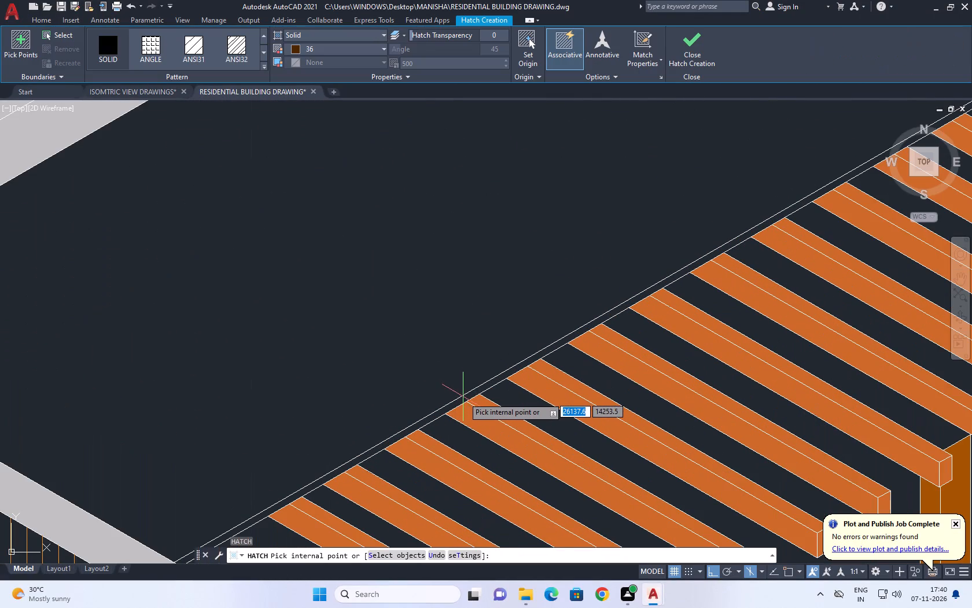
pyautogui.click(463, 397)
pyautogui.scroll(-4, 432, 317)
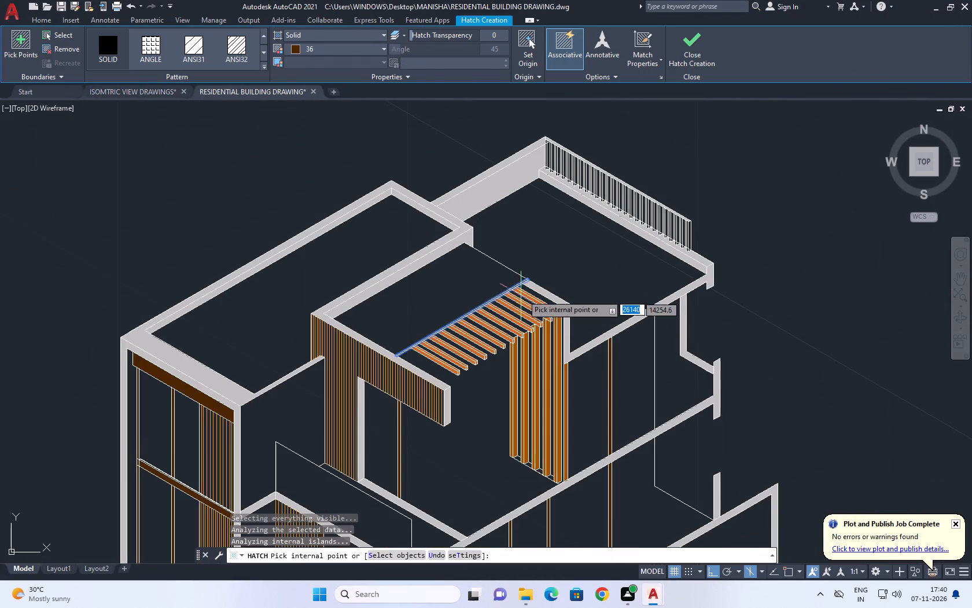
pyautogui.press('Escape')
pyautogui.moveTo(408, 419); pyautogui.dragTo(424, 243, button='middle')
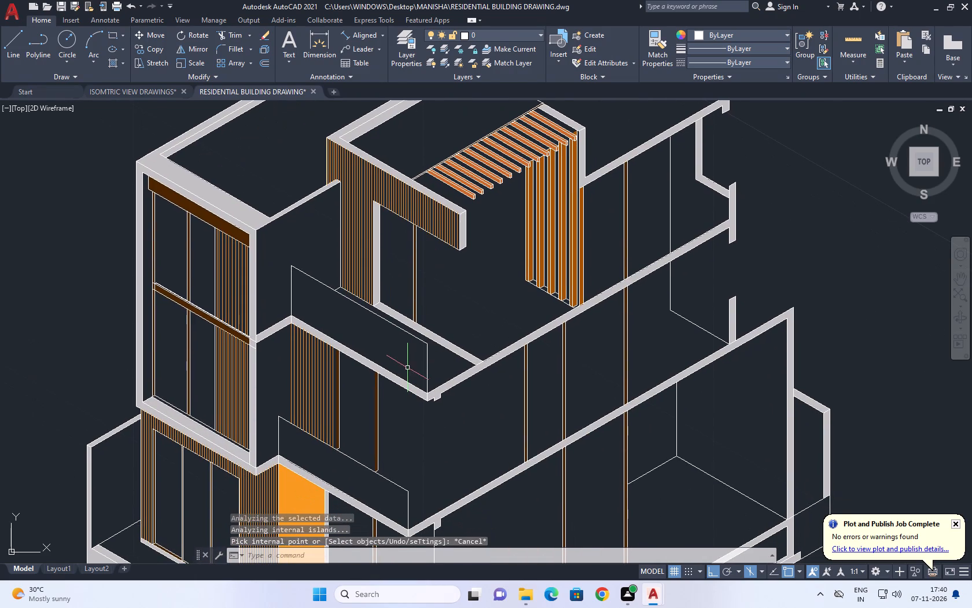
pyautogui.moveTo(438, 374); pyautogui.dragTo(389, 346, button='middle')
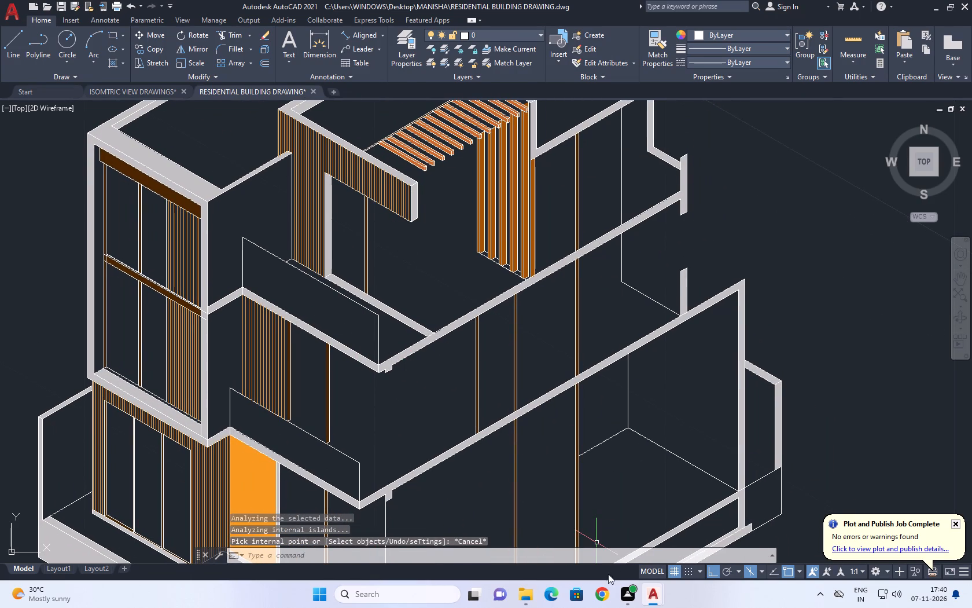
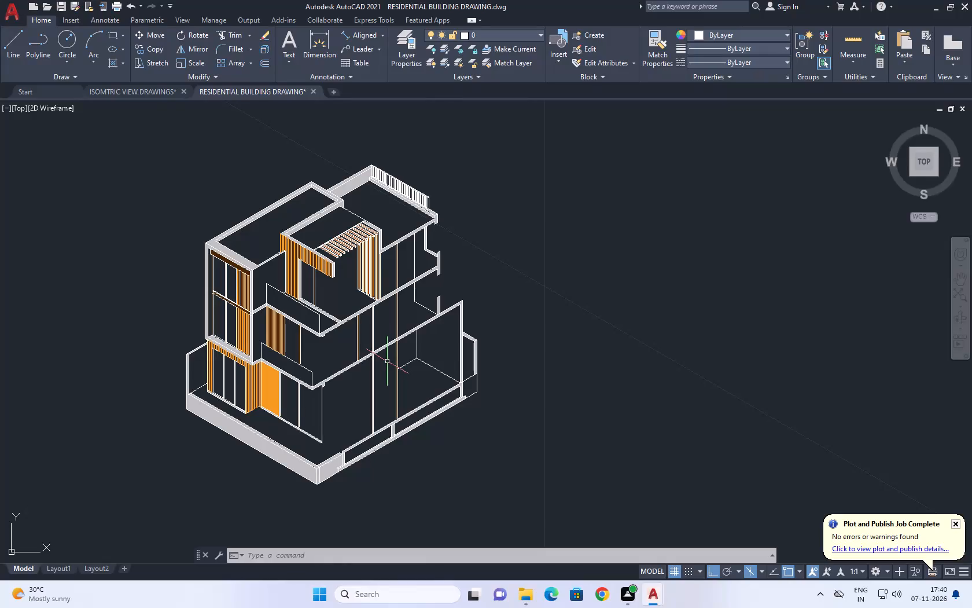
# Save the drawing as RESIDENTIAL BUILDING DRAWING in the MANISHA folder, replacing the existing file.
pyautogui.moveTo(387, 358); pyautogui.dragTo(399, 391, button='middle')
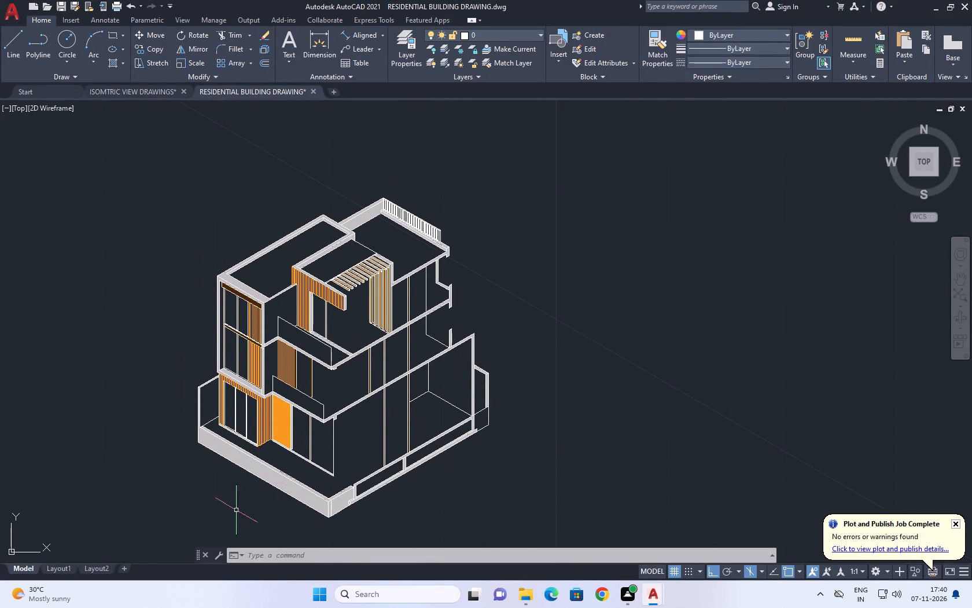
pyautogui.moveTo(285, 501); pyautogui.dragTo(300, 449, button='middle')
pyautogui.click(14, 18)
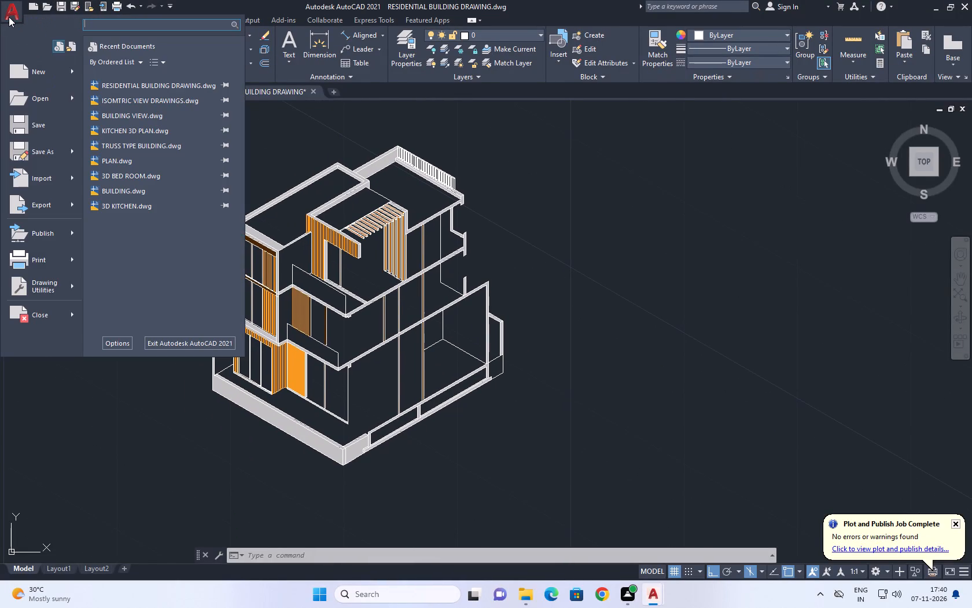
pyautogui.click(42, 160)
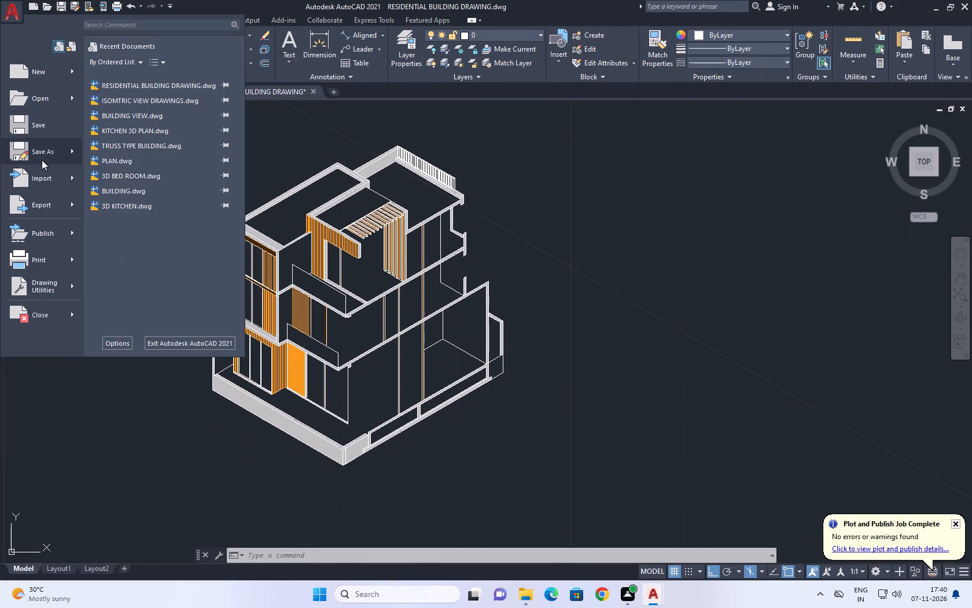
pyautogui.click(658, 403)
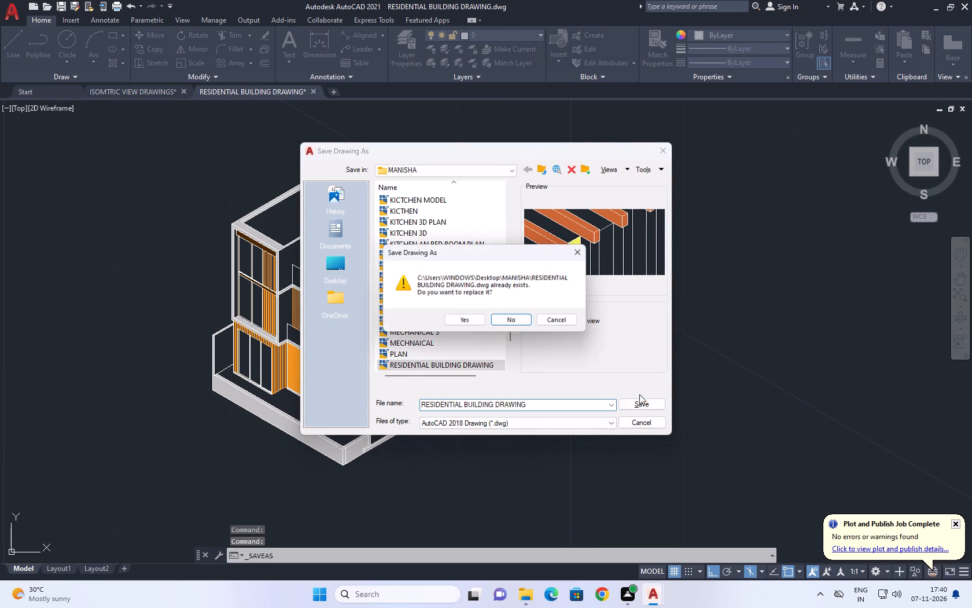
pyautogui.click(460, 316)
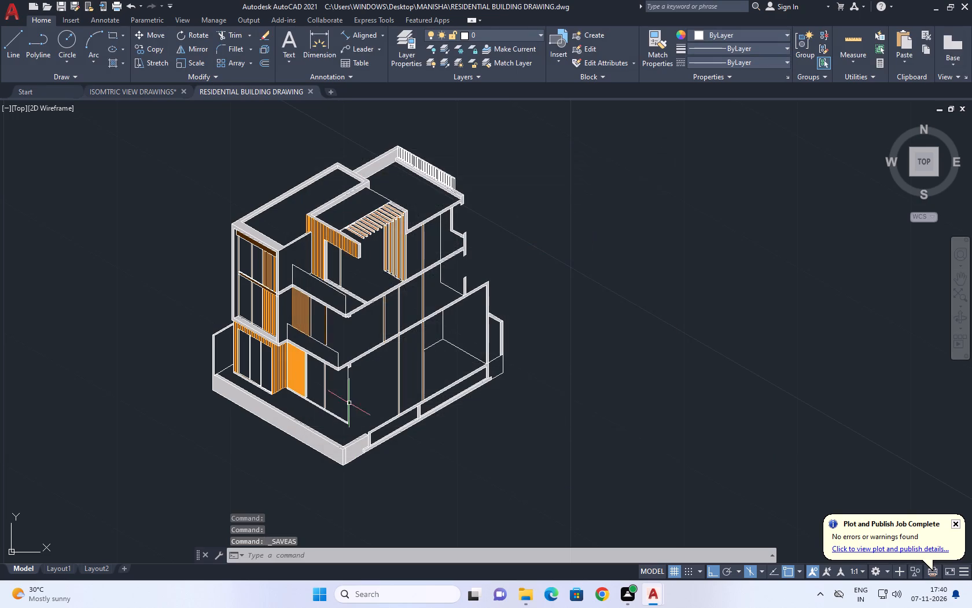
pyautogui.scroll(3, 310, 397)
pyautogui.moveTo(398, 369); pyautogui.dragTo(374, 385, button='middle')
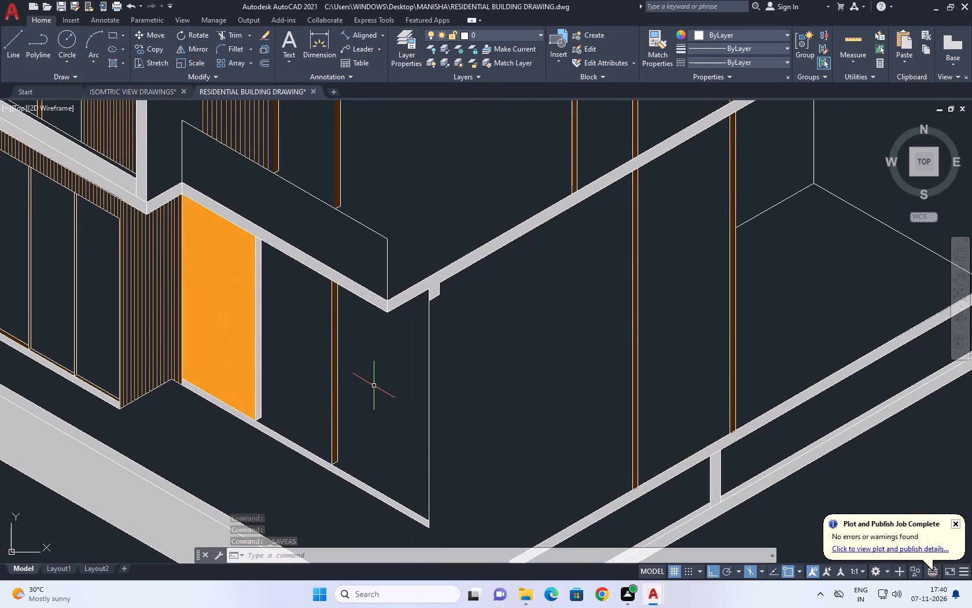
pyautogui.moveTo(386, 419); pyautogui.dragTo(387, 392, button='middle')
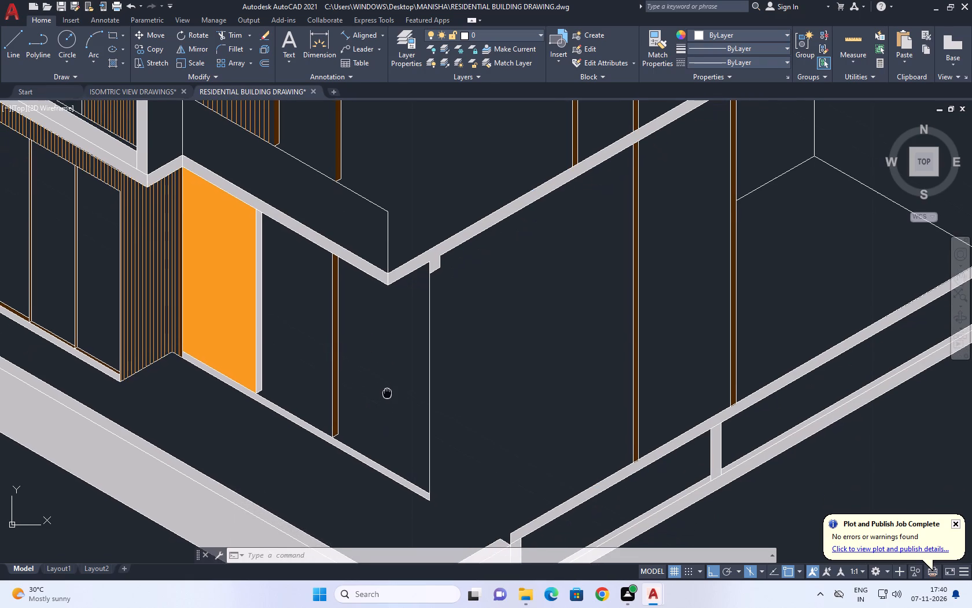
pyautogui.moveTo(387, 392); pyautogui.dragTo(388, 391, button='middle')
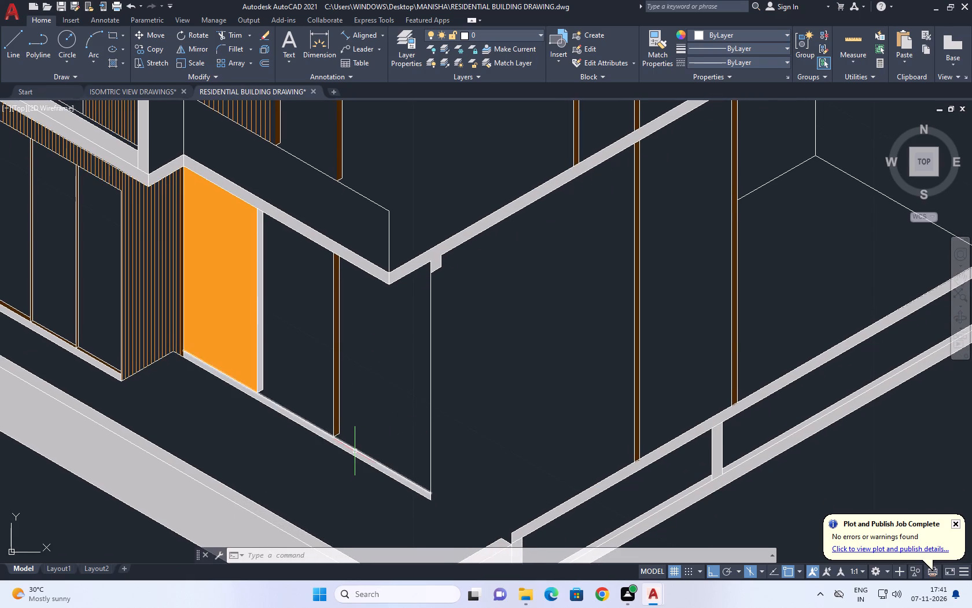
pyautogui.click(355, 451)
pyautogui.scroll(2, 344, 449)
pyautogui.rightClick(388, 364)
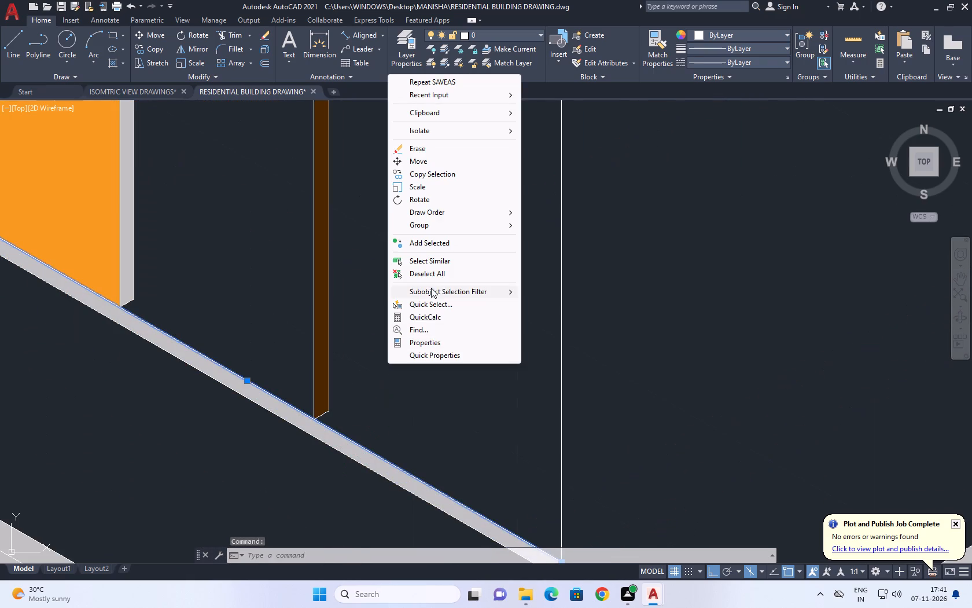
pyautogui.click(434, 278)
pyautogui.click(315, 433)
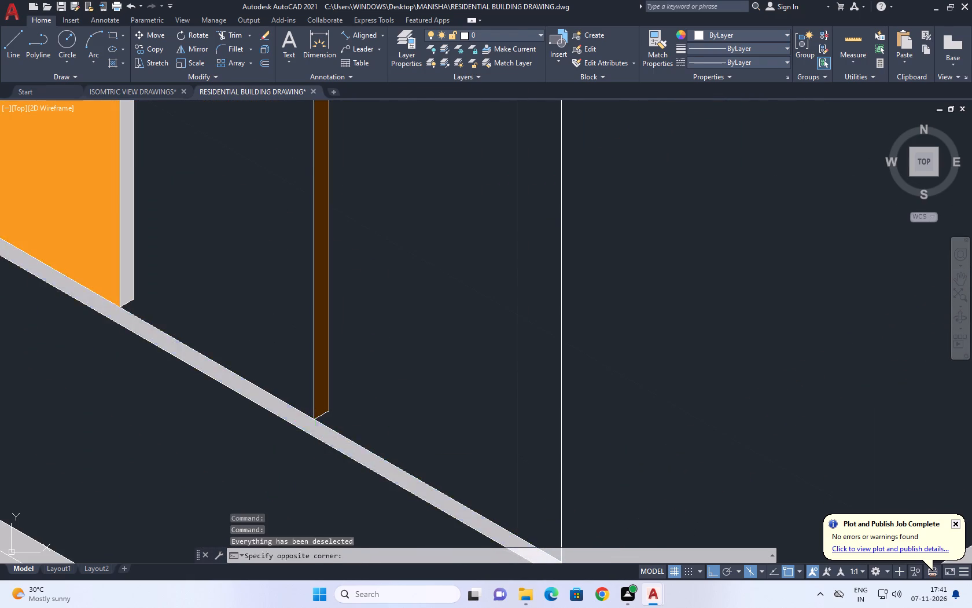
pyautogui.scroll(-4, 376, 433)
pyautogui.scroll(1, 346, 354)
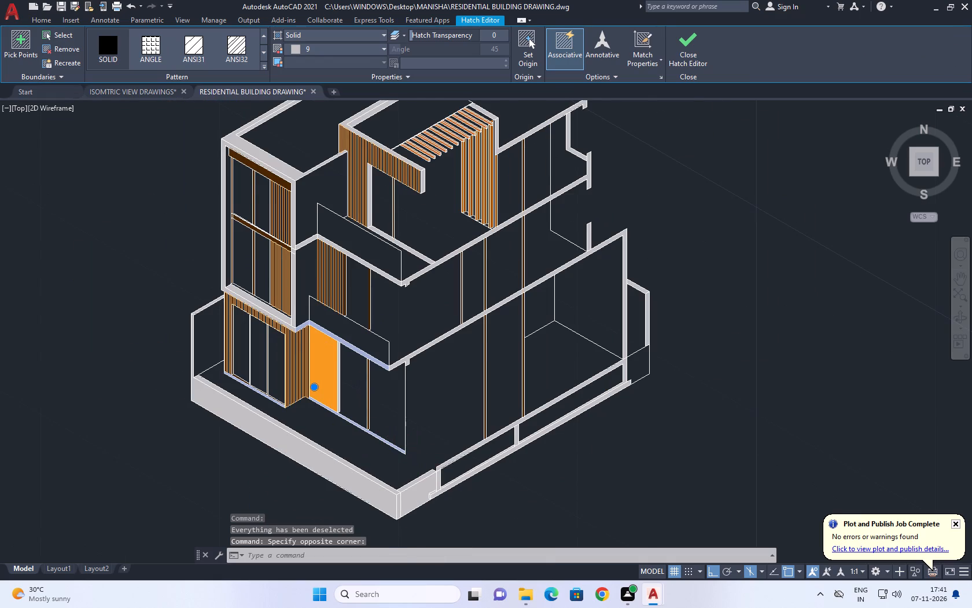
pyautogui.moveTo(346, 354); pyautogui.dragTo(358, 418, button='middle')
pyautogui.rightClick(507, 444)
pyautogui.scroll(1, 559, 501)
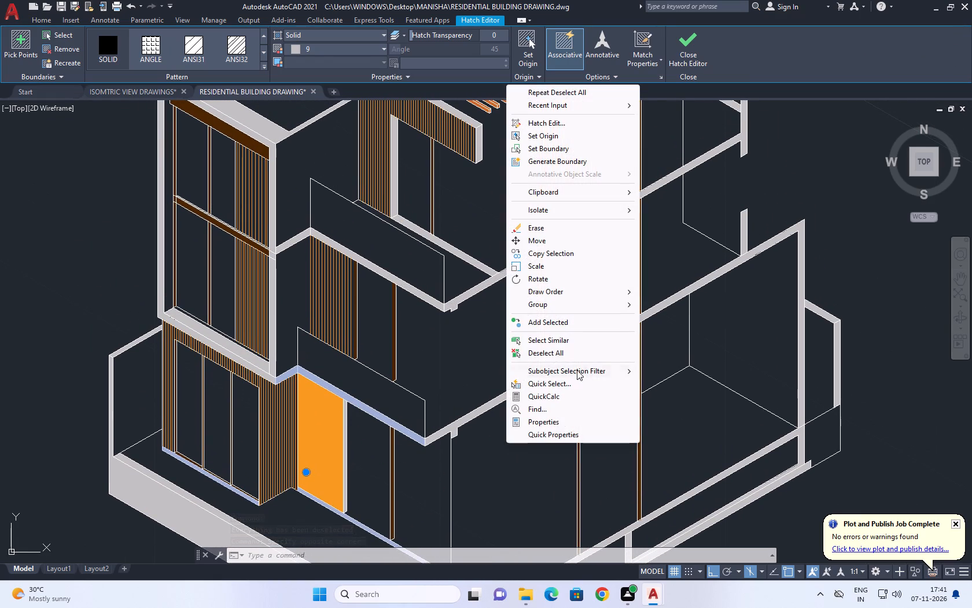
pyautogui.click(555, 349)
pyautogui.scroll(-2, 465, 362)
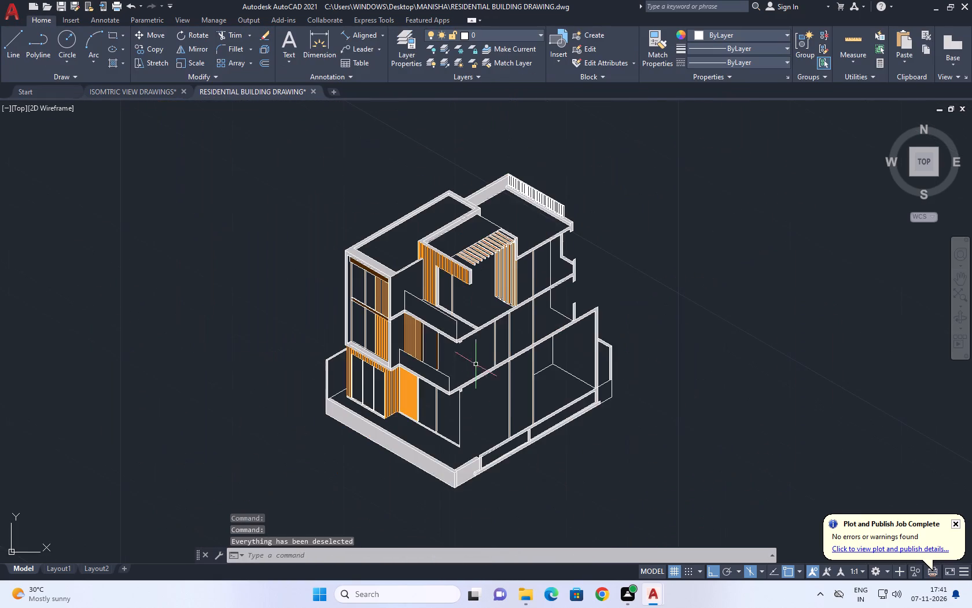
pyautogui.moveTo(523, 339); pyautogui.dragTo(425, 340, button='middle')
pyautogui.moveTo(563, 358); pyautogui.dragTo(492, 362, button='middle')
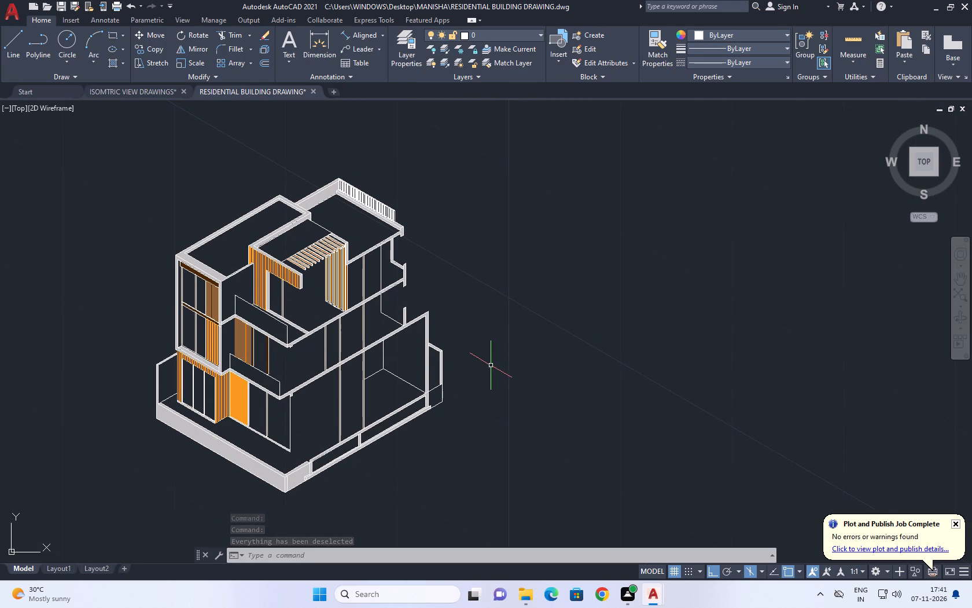
# Draw an isometric parallelogram outline about 0.9 wide with vertical sides beside the ground-floor wall corner, using four lines.
pyautogui.scroll(2, 312, 425)
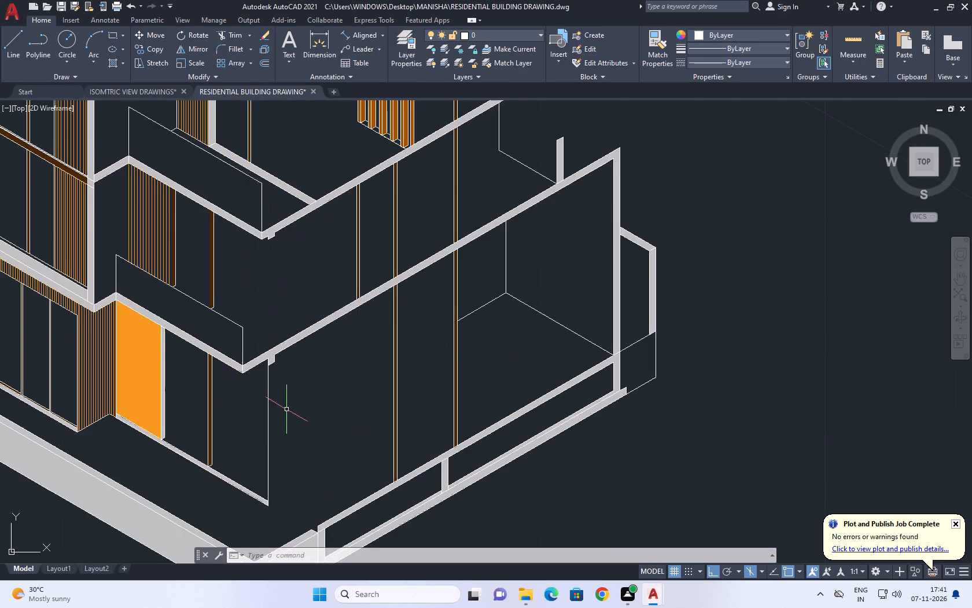
pyautogui.moveTo(290, 411); pyautogui.dragTo(646, 353, button='middle')
pyautogui.write('L')
pyautogui.press('space')
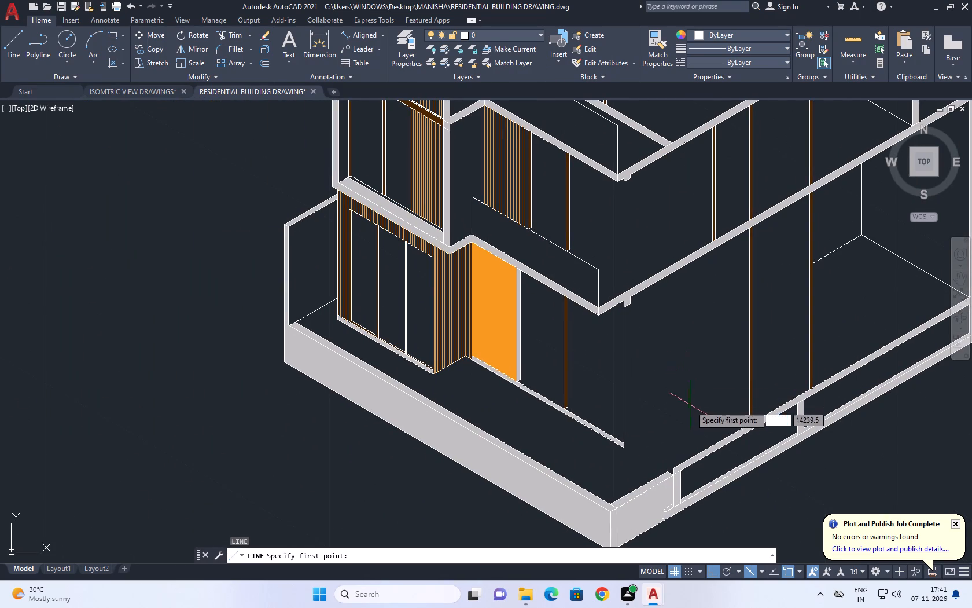
pyautogui.scroll(2, 666, 368)
pyautogui.click(620, 366)
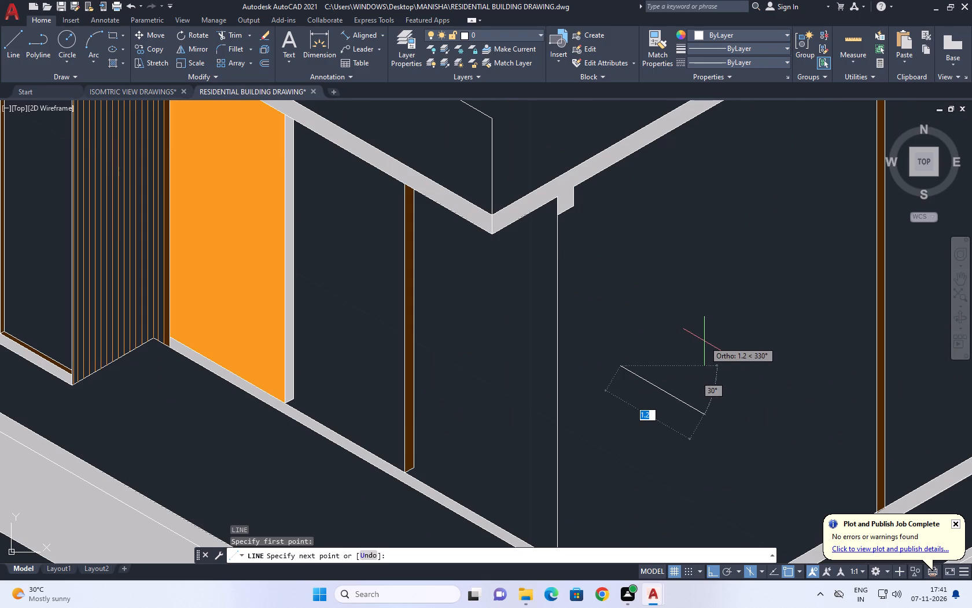
pyautogui.click(684, 407)
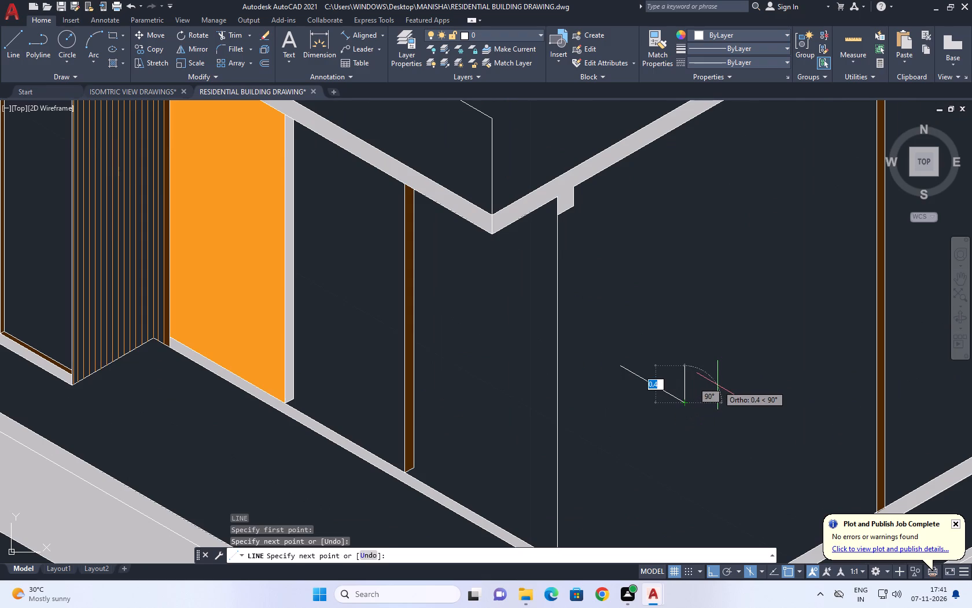
pyautogui.scroll(2, 695, 460)
pyautogui.click(673, 473)
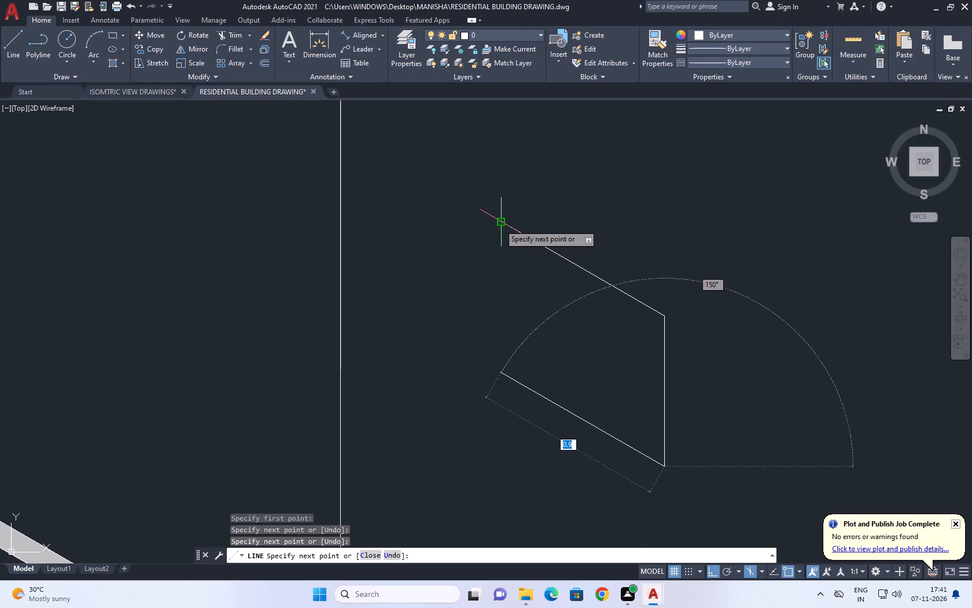
pyautogui.click(480, 379)
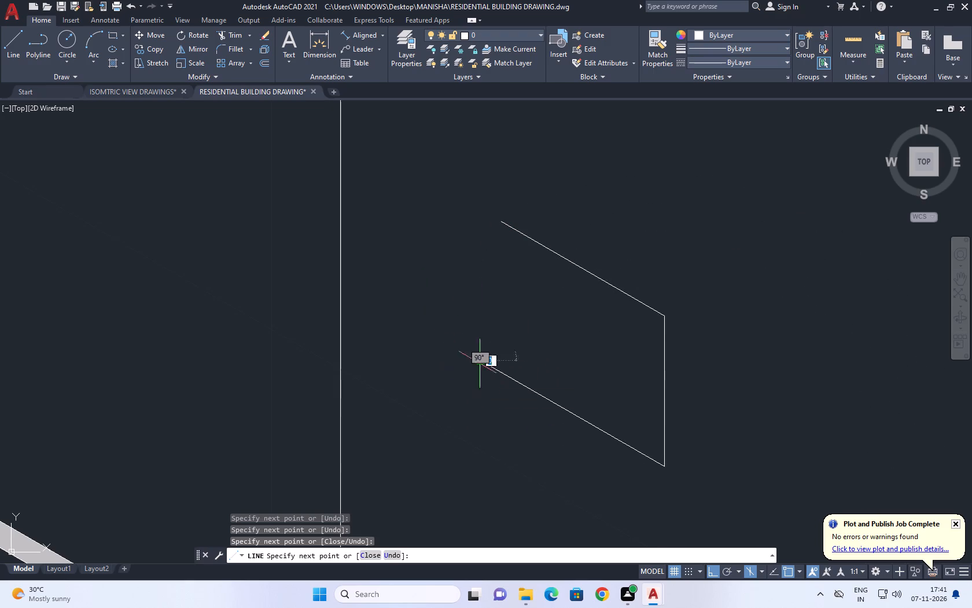
pyautogui.press('space')
pyautogui.press('space')
pyautogui.click(502, 223)
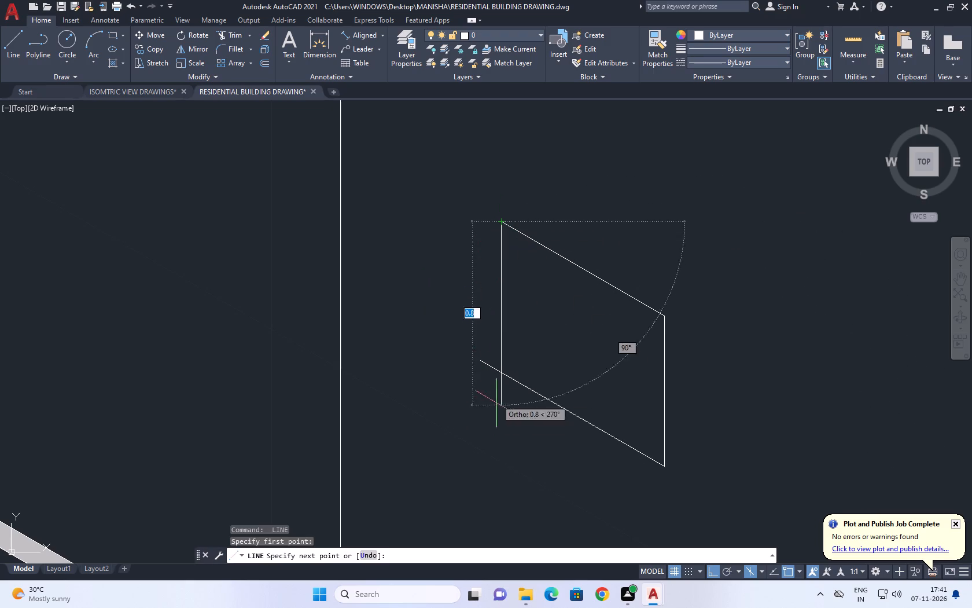
pyautogui.moveTo(487, 433); pyautogui.dragTo(485, 439)
pyautogui.press('space')
# Trim the two overshooting line ends at the parallelogram's lower corner nearest the wall edge line.
pyautogui.press('t')
pyautogui.press('r')
pyautogui.press('space')
pyautogui.click(496, 399)
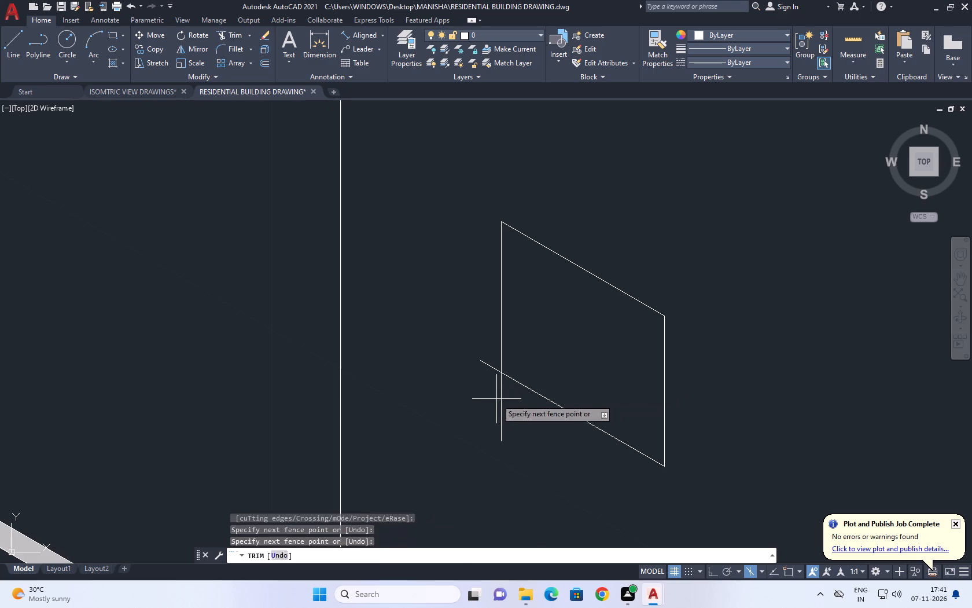
pyautogui.click(519, 416)
pyautogui.click(496, 370)
pyautogui.press('space')
pyautogui.scroll(-4, 488, 380)
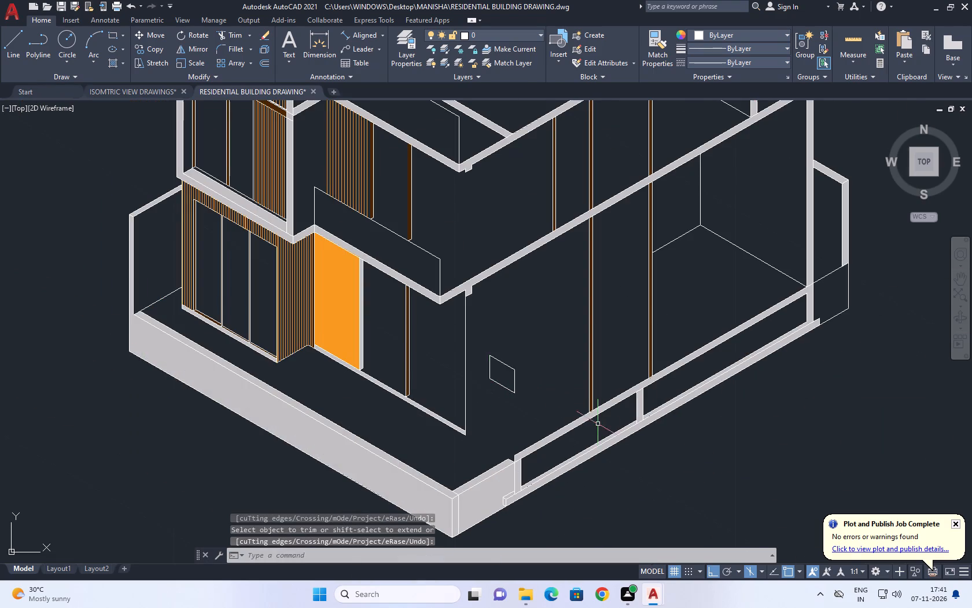
# Move the parallelogram's upper sloping edge a short distance straight down to reduce its height.
pyautogui.scroll(4, 507, 371)
pyautogui.click(507, 353)
pyautogui.moveTo(579, 394); pyautogui.dragTo(617, 320, button='middle')
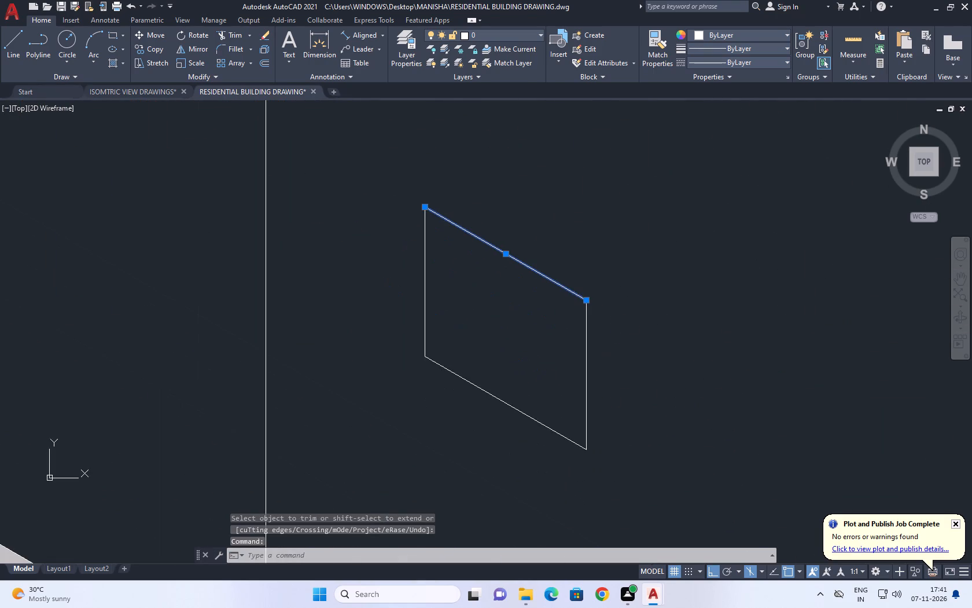
pyautogui.press('m')
pyautogui.press('space')
pyautogui.click(653, 320)
pyautogui.click(654, 359)
# Trim the two vertical sides where they project above the lowered upper edge of the parallelogram.
pyautogui.write('TR')
pyautogui.press('space')
pyautogui.click(585, 315)
pyautogui.moveTo(470, 239); pyautogui.dragTo(459, 233)
pyautogui.click(400, 213)
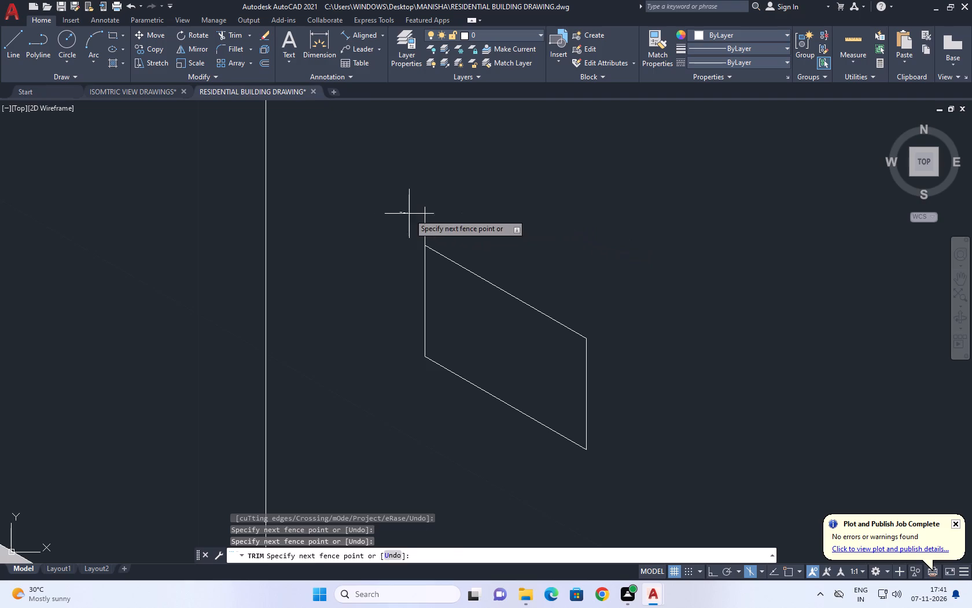
pyautogui.click(449, 224)
pyautogui.scroll(-3, 533, 314)
pyautogui.press('space')
# Copy the four-line parallelogram about 0.1 back along the top isoplane's 30° direction to form a rear outline.
pyautogui.moveTo(570, 330); pyautogui.dragTo(470, 362, button='middle')
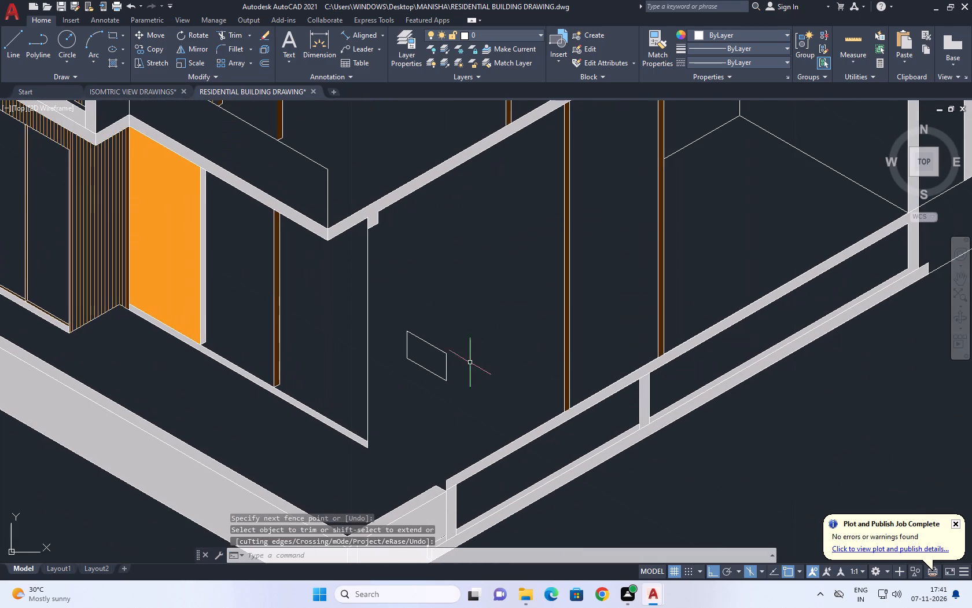
pyautogui.scroll(1, 414, 365)
pyautogui.click(469, 413)
pyautogui.click(440, 303)
pyautogui.scroll(1, 374, 343)
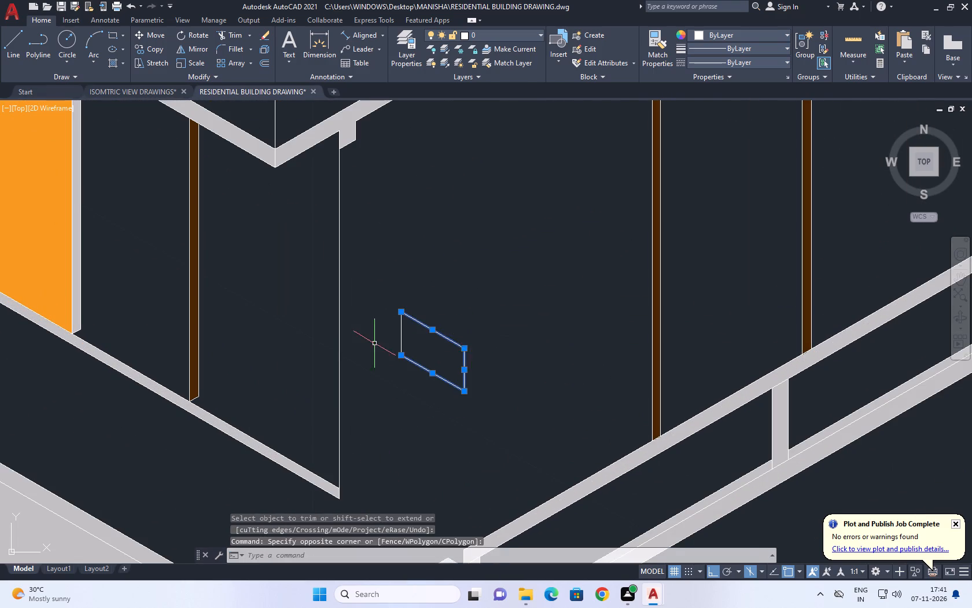
pyautogui.moveTo(461, 360); pyautogui.dragTo(445, 338)
pyautogui.click(422, 315)
pyautogui.moveTo(428, 338); pyautogui.dragTo(418, 332)
pyautogui.click(404, 309)
pyautogui.moveTo(510, 333); pyautogui.dragTo(487, 339, button='middle')
pyautogui.scroll(1, 500, 338)
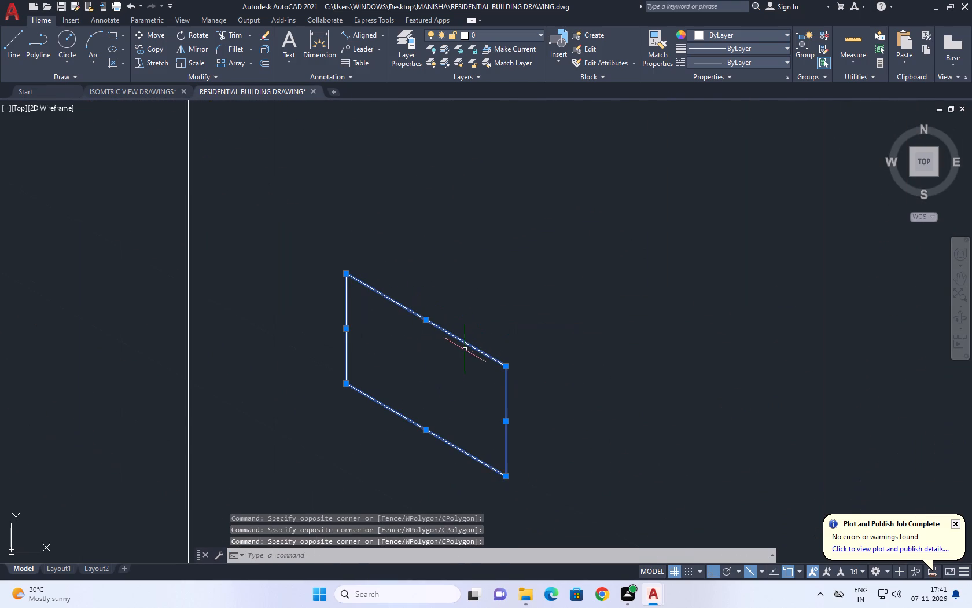
pyautogui.press('c')
pyautogui.press('o')
pyautogui.press('space')
pyautogui.click(505, 367)
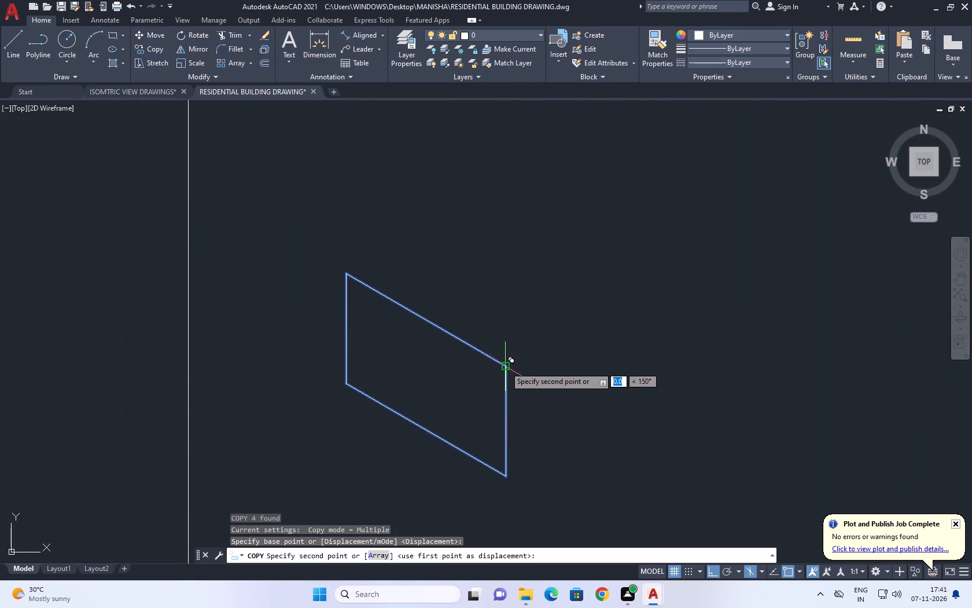
pyautogui.press('F5')
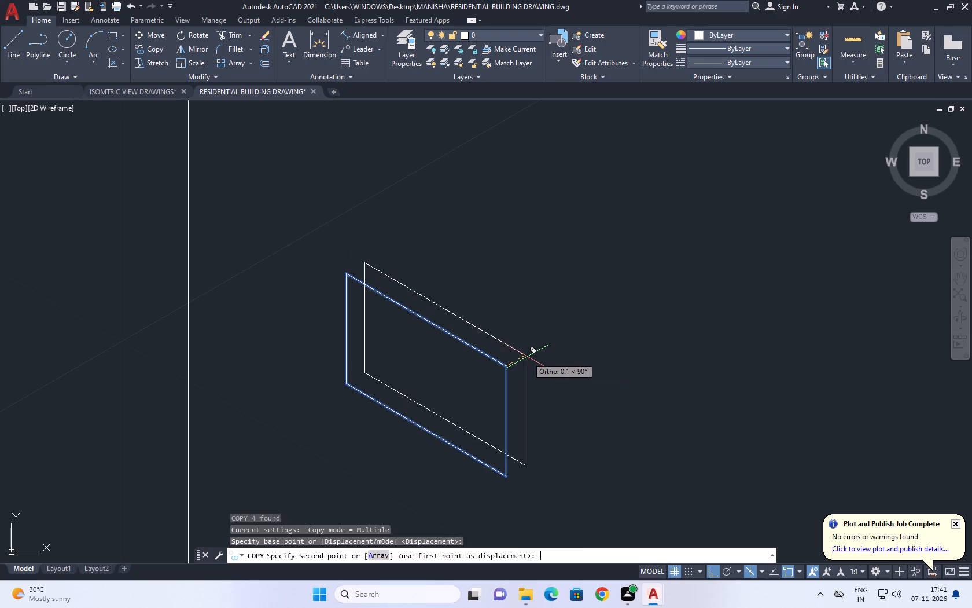
pyautogui.click(528, 357)
pyautogui.press('space')
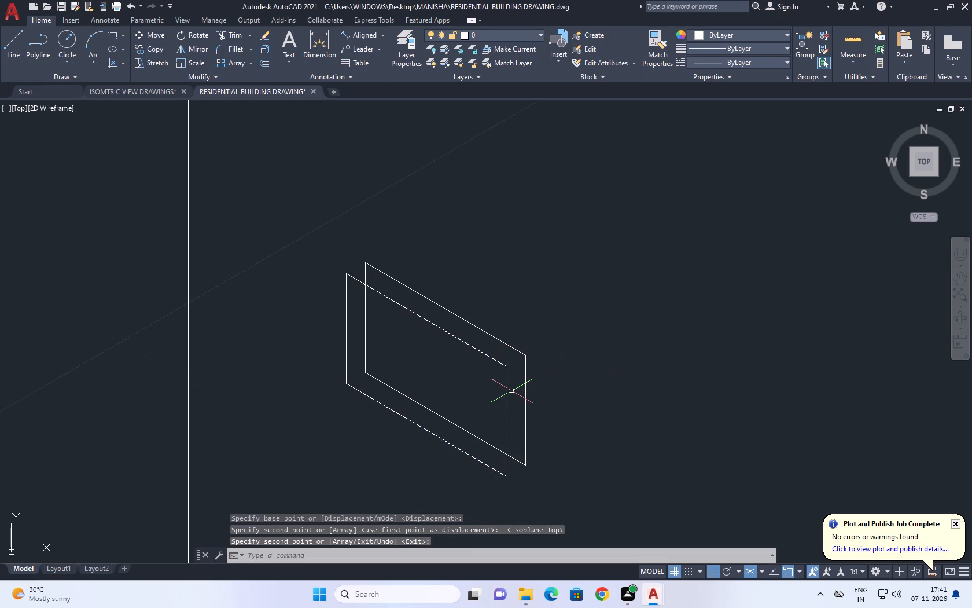
# Draw two short connecting lines joining the front and rear outlines at the upper and lower corners farthest from the wall.
pyautogui.write('L')
pyautogui.press('space')
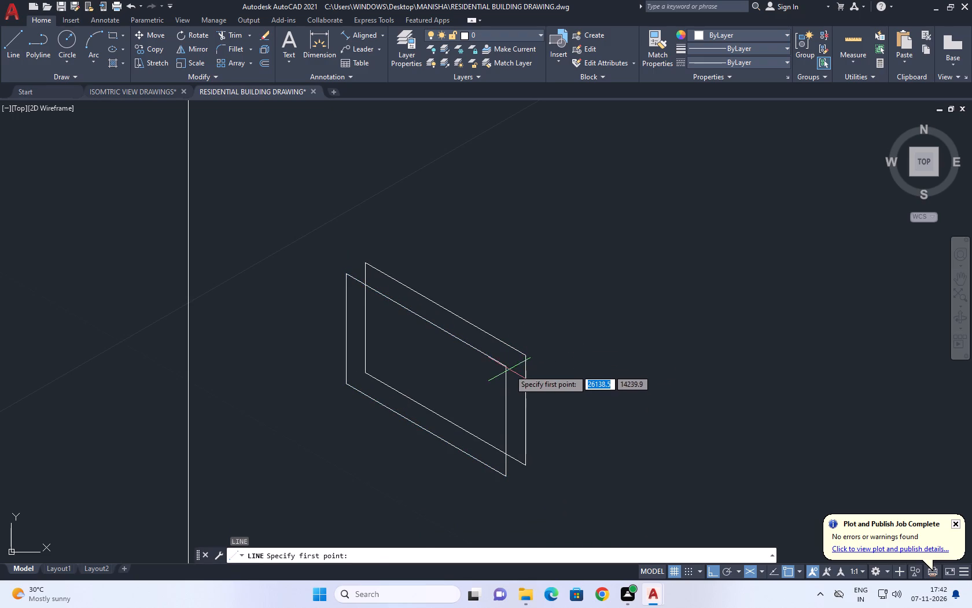
pyautogui.click(507, 366)
pyautogui.click(528, 351)
pyautogui.press('space')
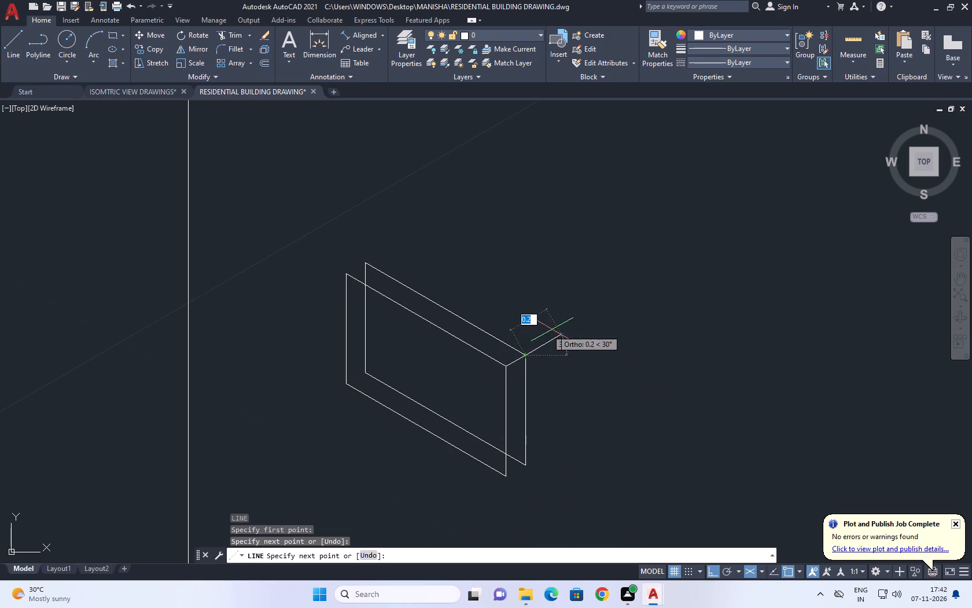
pyautogui.press('space')
pyautogui.click(507, 475)
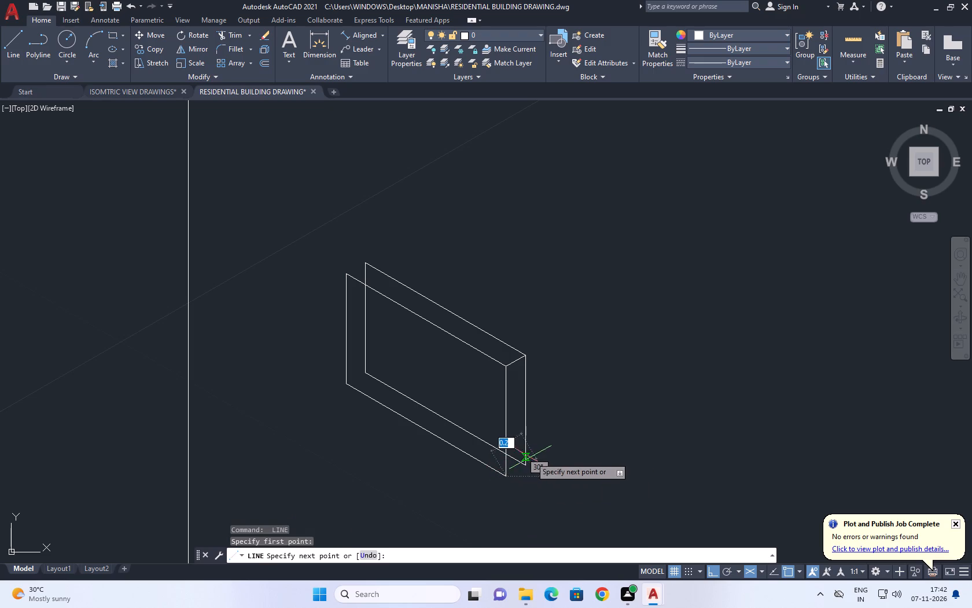
pyautogui.click(522, 463)
pyautogui.press('space')
# Erase the hidden rear lower edge and the hidden rear vertical edge nearest the wall from the panel.
pyautogui.moveTo(463, 412); pyautogui.dragTo(454, 416)
pyautogui.doubleClick(449, 419)
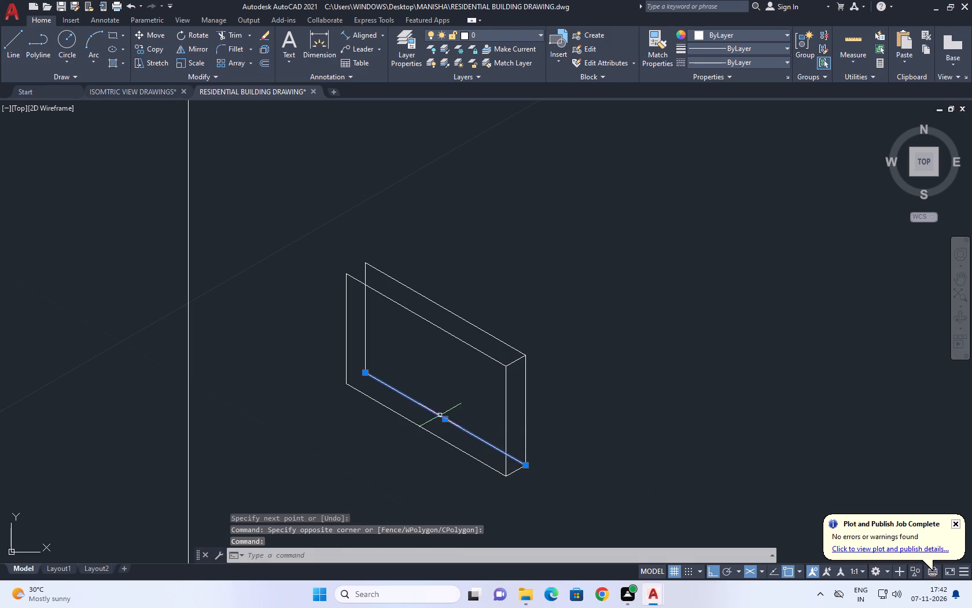
pyautogui.press('Delete')
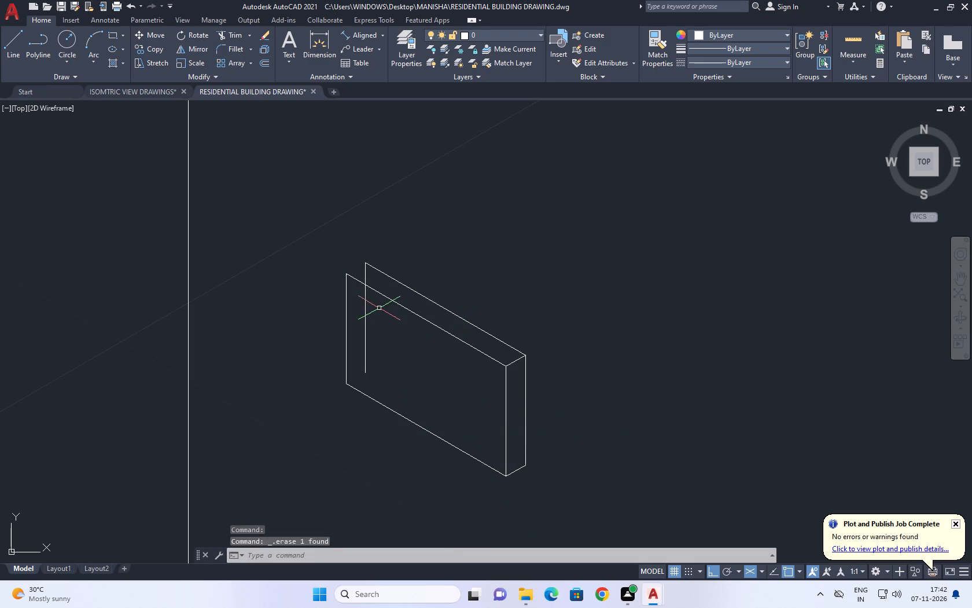
pyautogui.click(376, 309)
pyautogui.click(361, 336)
pyautogui.press('Delete')
# Draw a short line about 0.1 long joining the front and rear outlines at the upper corner nearest the wall.
pyautogui.moveTo(386, 342); pyautogui.dragTo(407, 350, button='middle')
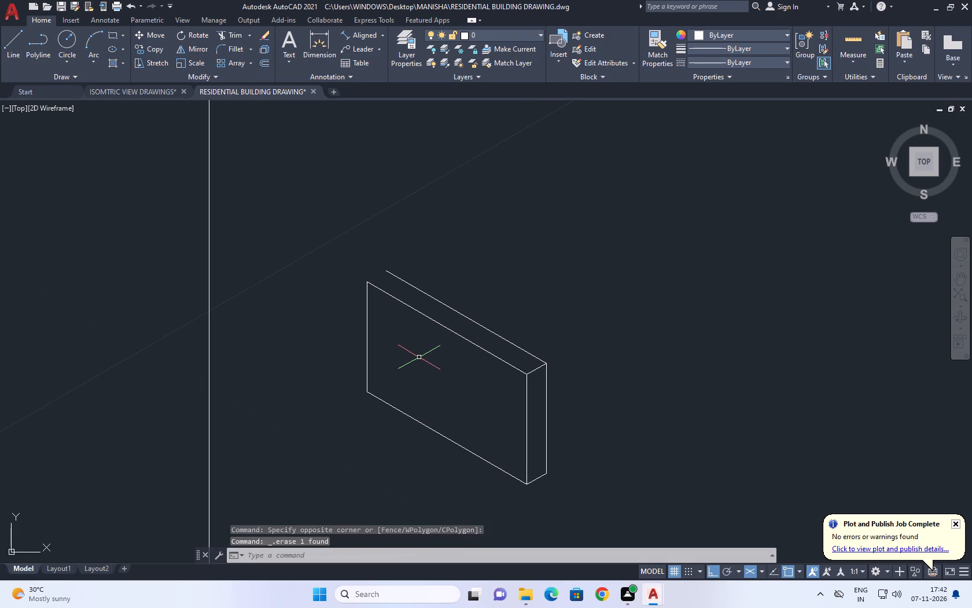
pyautogui.press('l')
pyautogui.press('space')
pyautogui.click(369, 286)
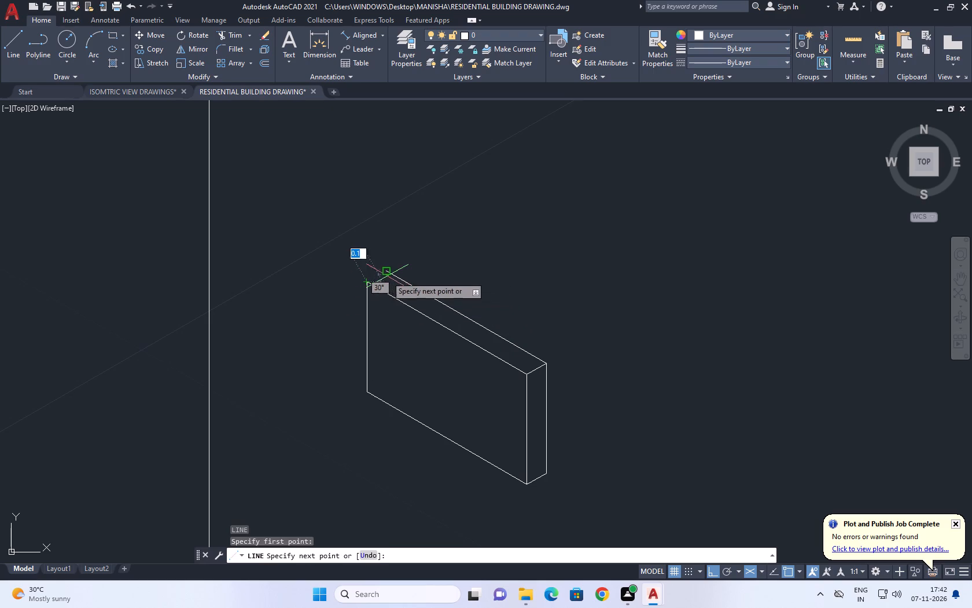
pyautogui.click(389, 275)
pyautogui.press('space')
# Fillet the panel's front upper edge and the short top end edge farthest from the wall with radius 0.05.
pyautogui.moveTo(569, 455); pyautogui.dragTo(562, 370, button='middle')
pyautogui.scroll(-1, 562, 370)
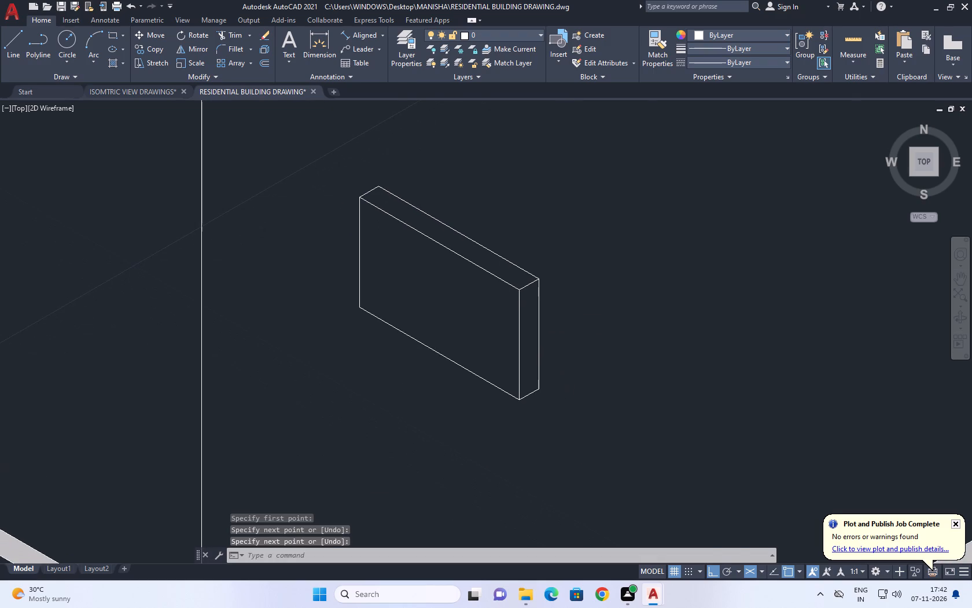
pyautogui.write('F')
pyautogui.press('space')
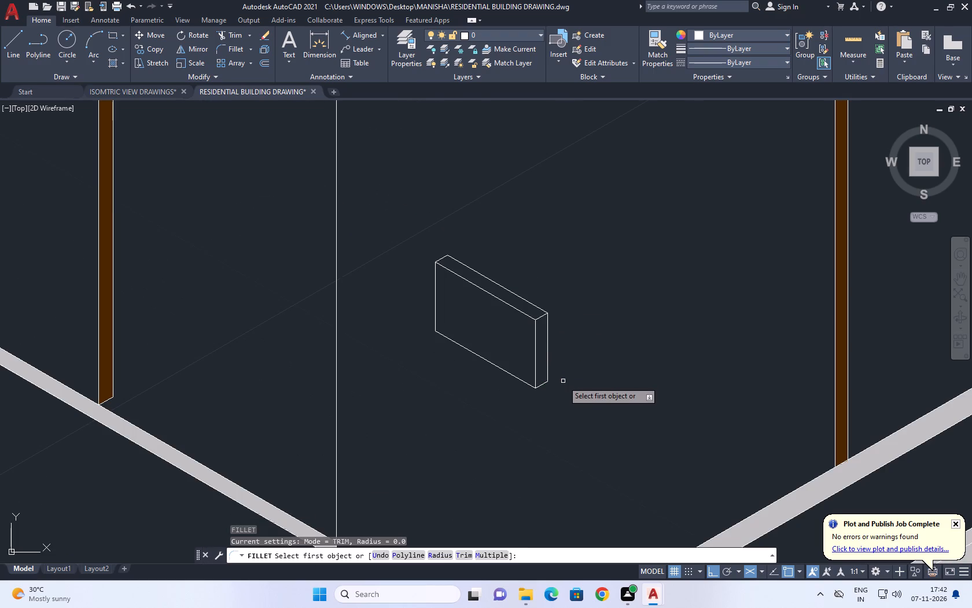
pyautogui.press('r')
pyautogui.press('space')
pyautogui.write('0.')
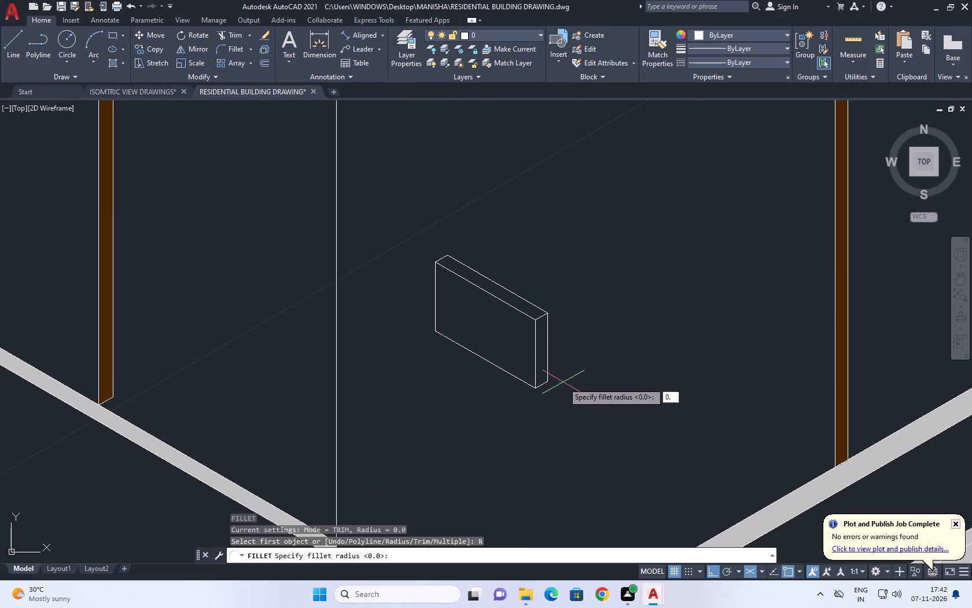
pyautogui.press('5')
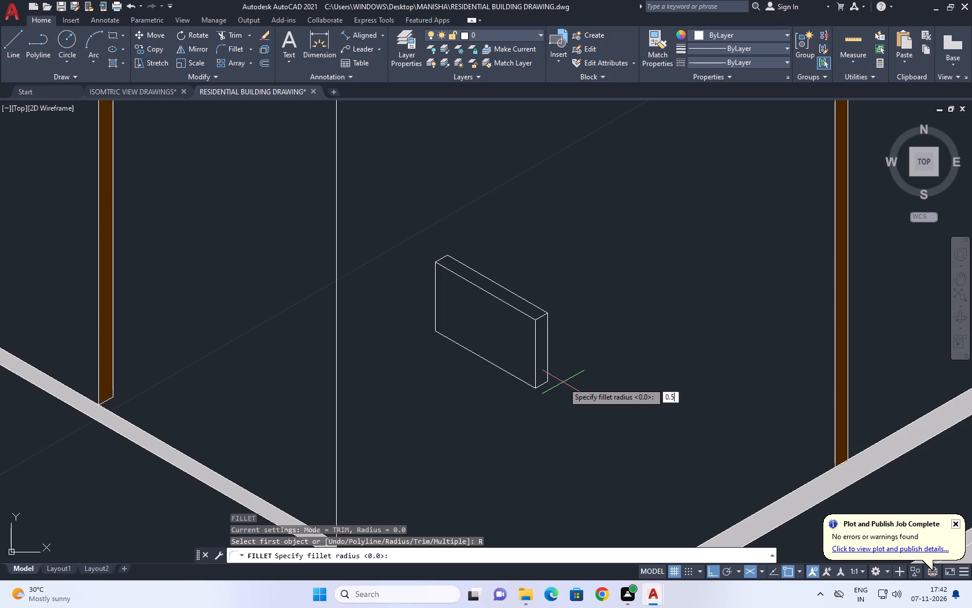
pyautogui.press('BackSpace')
pyautogui.press('0')
pyautogui.press('5')
pyautogui.press('Return')
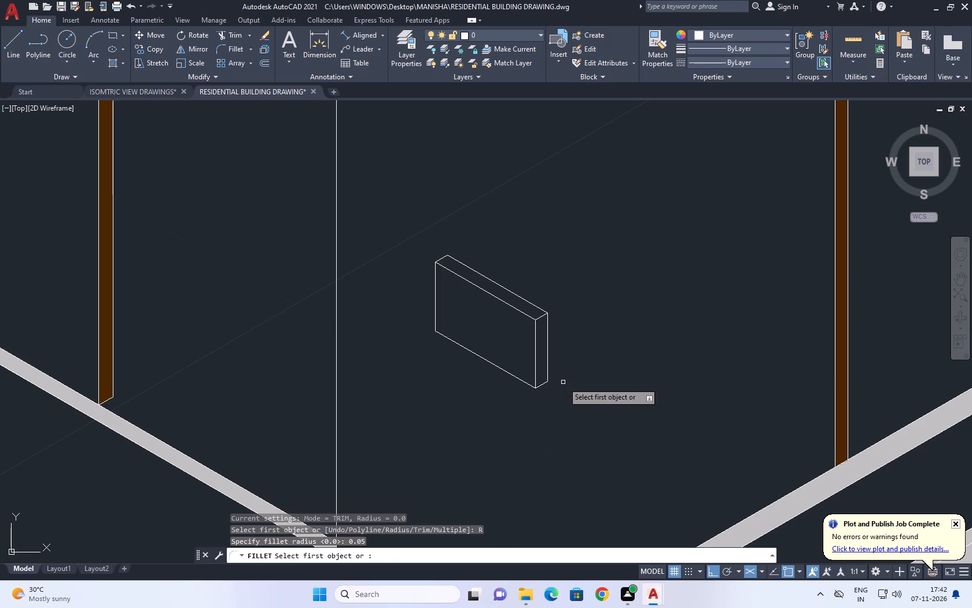
pyautogui.scroll(2, 521, 310)
pyautogui.click(545, 331)
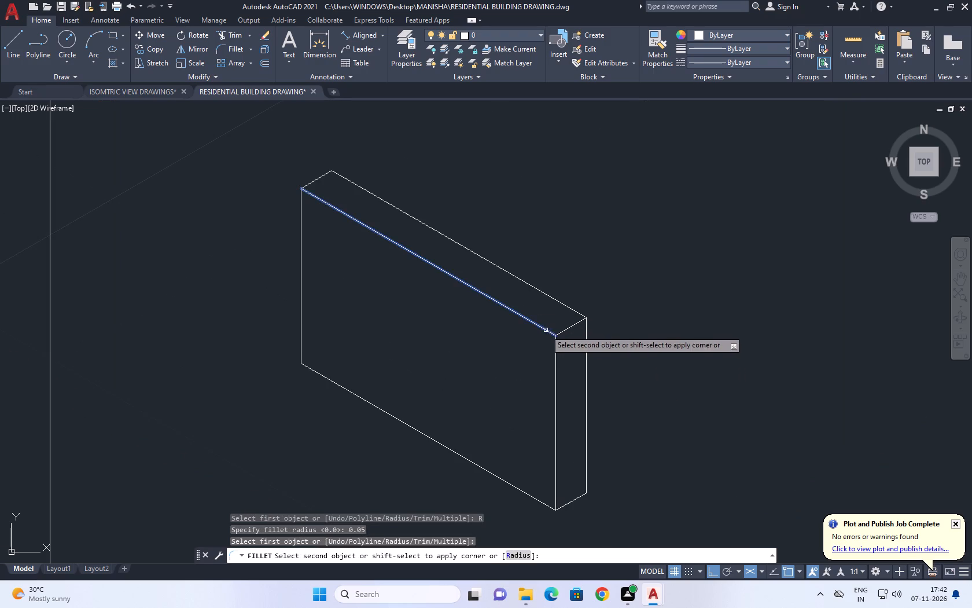
pyautogui.click(562, 331)
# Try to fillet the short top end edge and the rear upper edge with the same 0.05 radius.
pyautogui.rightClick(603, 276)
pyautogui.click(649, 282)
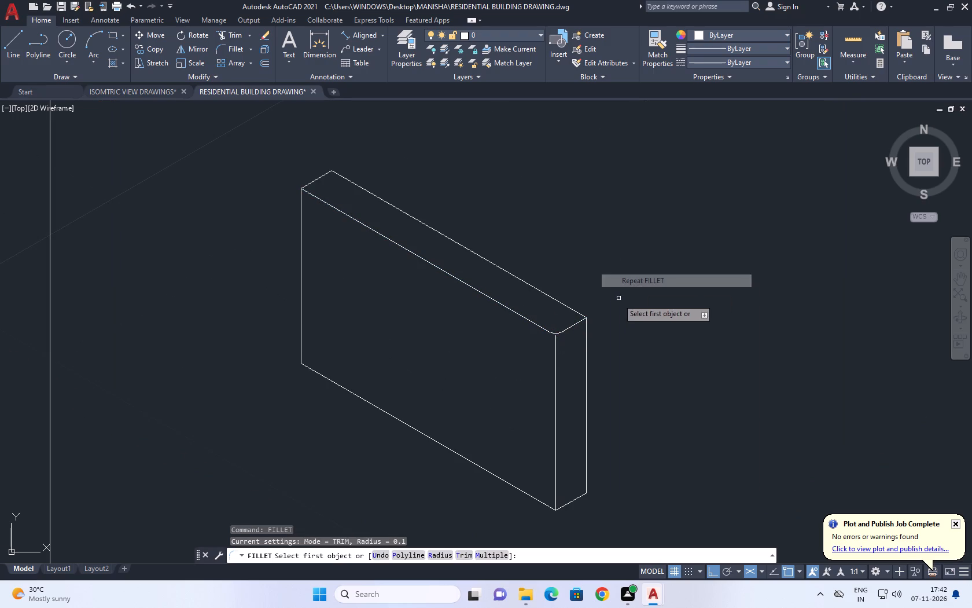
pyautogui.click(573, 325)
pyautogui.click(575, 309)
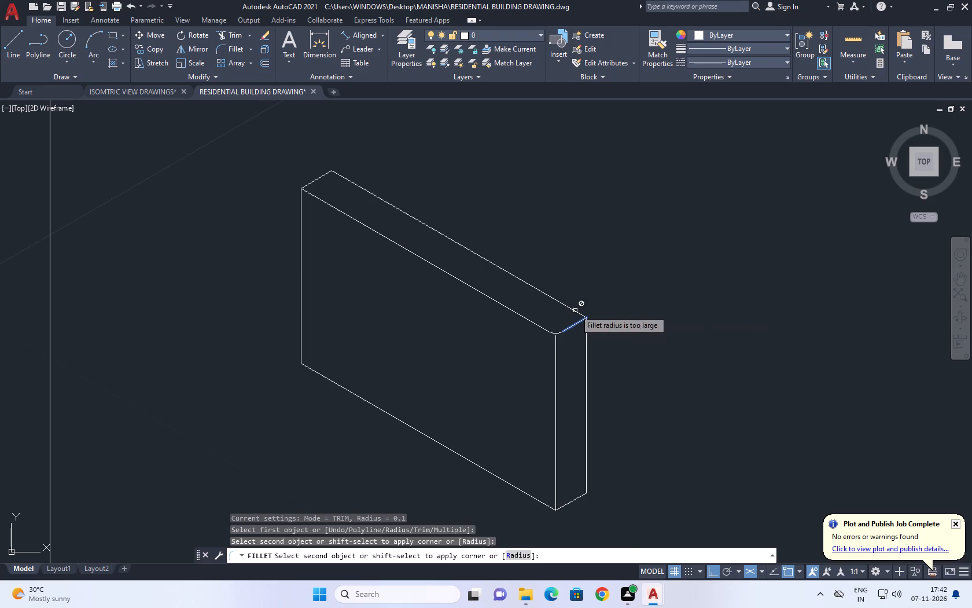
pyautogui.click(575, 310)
# Fillet the short top end edge and the rear upper edge with radius 0.02.
pyautogui.rightClick(621, 264)
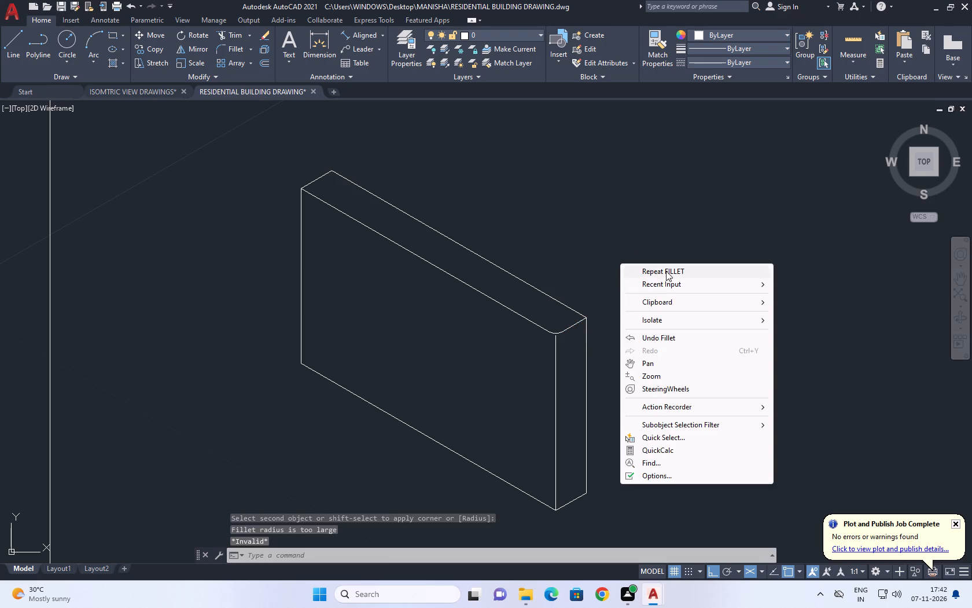
pyautogui.click(666, 271)
pyautogui.write('R')
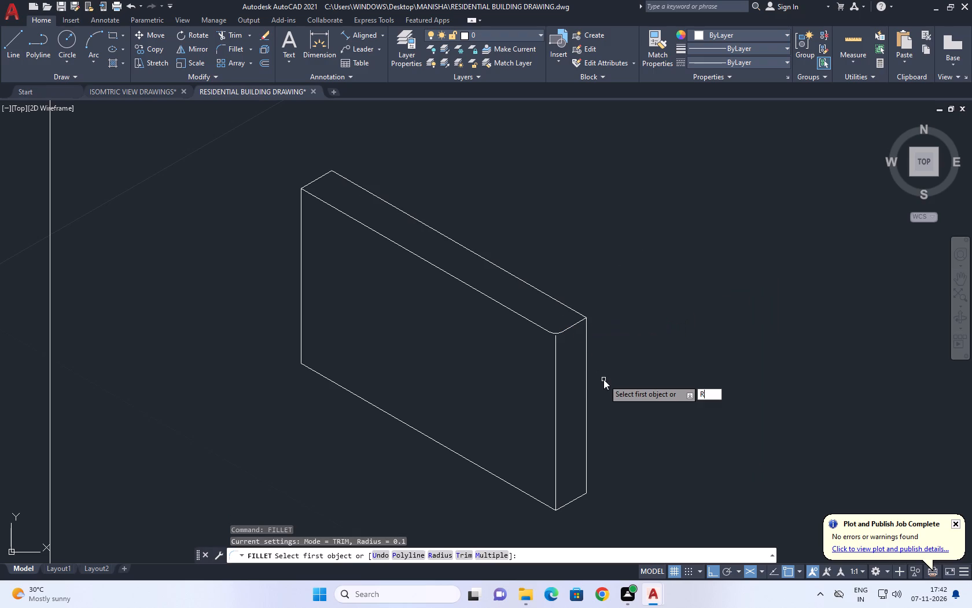
pyautogui.press('space')
pyautogui.write('0.')
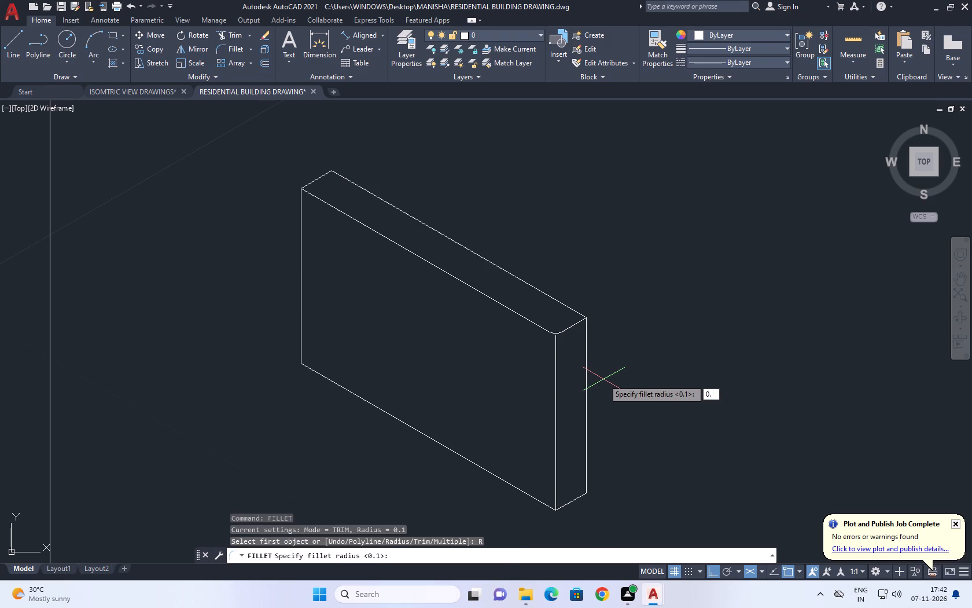
pyautogui.write('02')
pyautogui.press('Return')
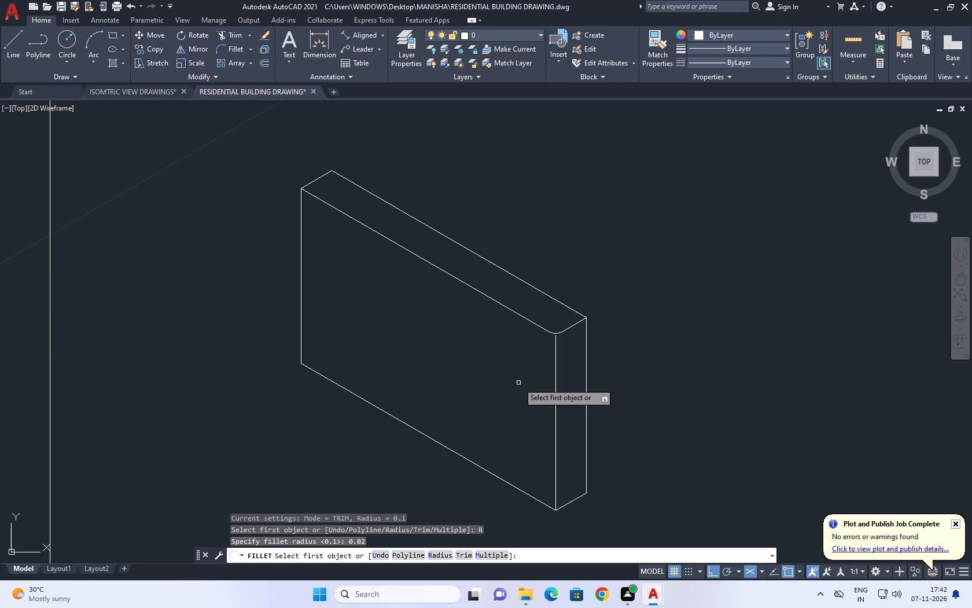
pyautogui.click(577, 321)
pyautogui.click(576, 313)
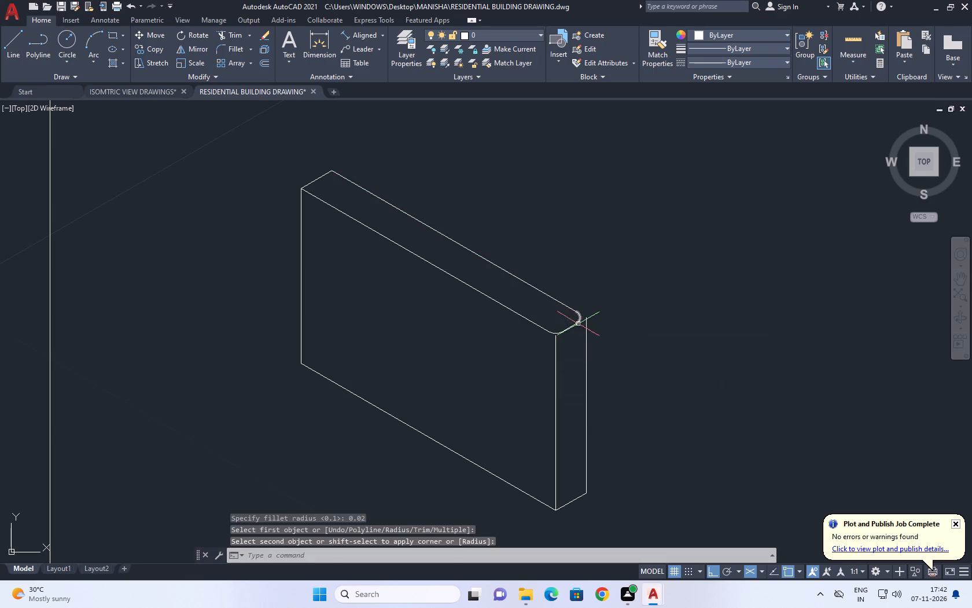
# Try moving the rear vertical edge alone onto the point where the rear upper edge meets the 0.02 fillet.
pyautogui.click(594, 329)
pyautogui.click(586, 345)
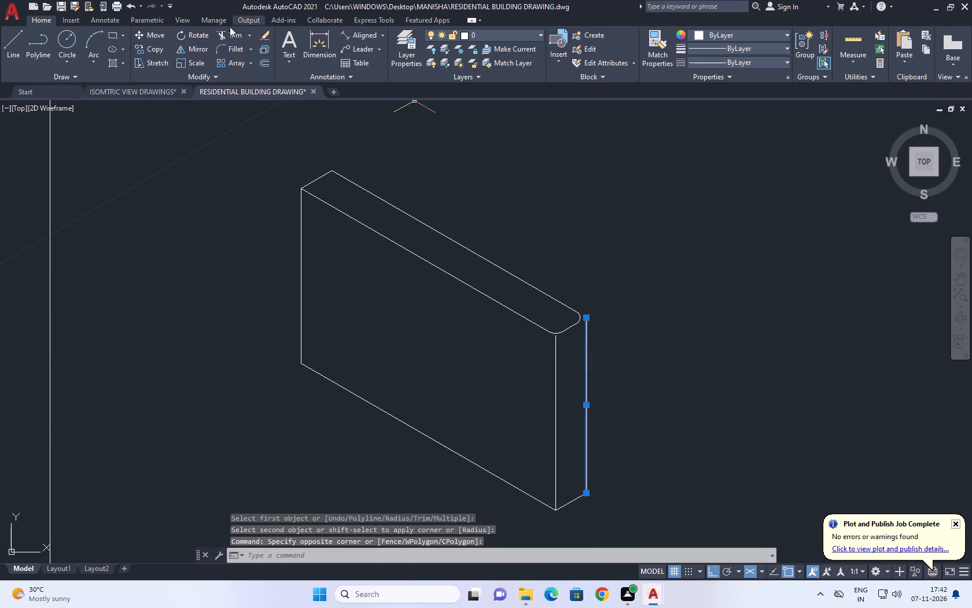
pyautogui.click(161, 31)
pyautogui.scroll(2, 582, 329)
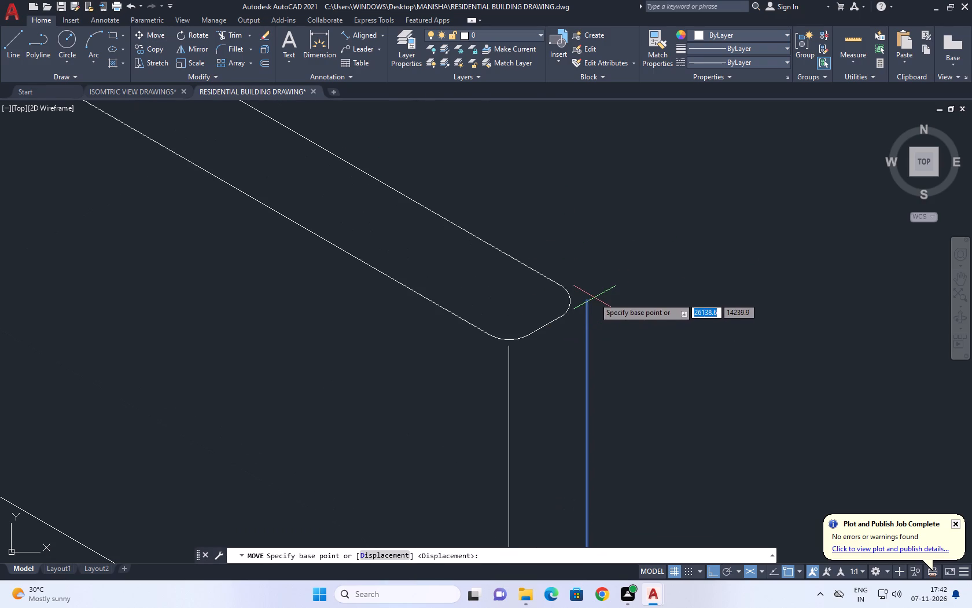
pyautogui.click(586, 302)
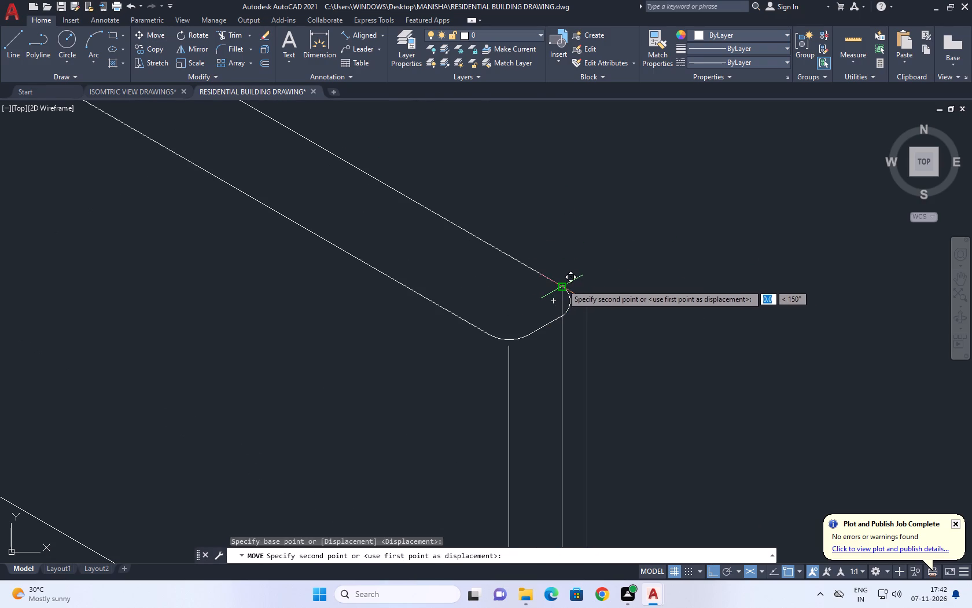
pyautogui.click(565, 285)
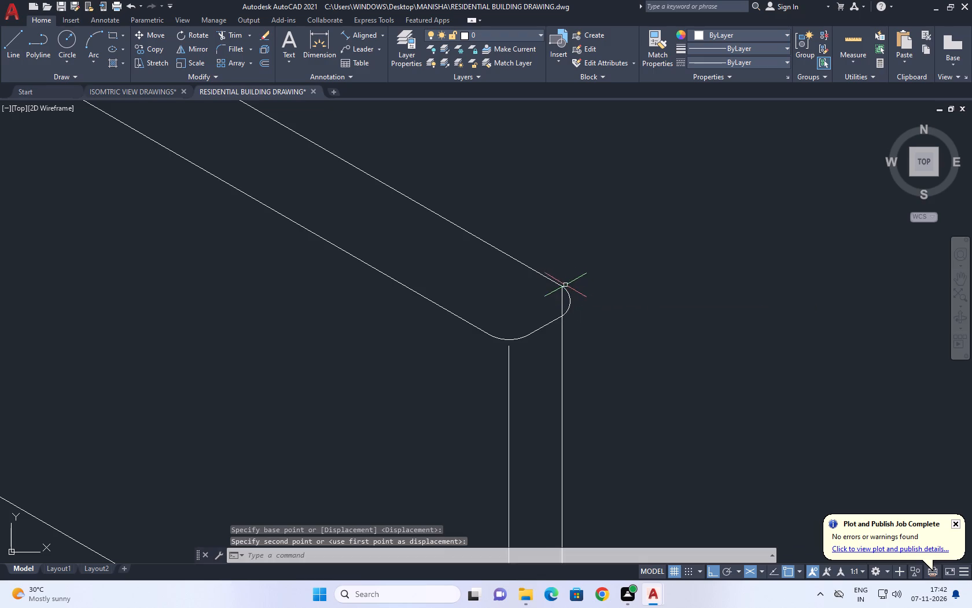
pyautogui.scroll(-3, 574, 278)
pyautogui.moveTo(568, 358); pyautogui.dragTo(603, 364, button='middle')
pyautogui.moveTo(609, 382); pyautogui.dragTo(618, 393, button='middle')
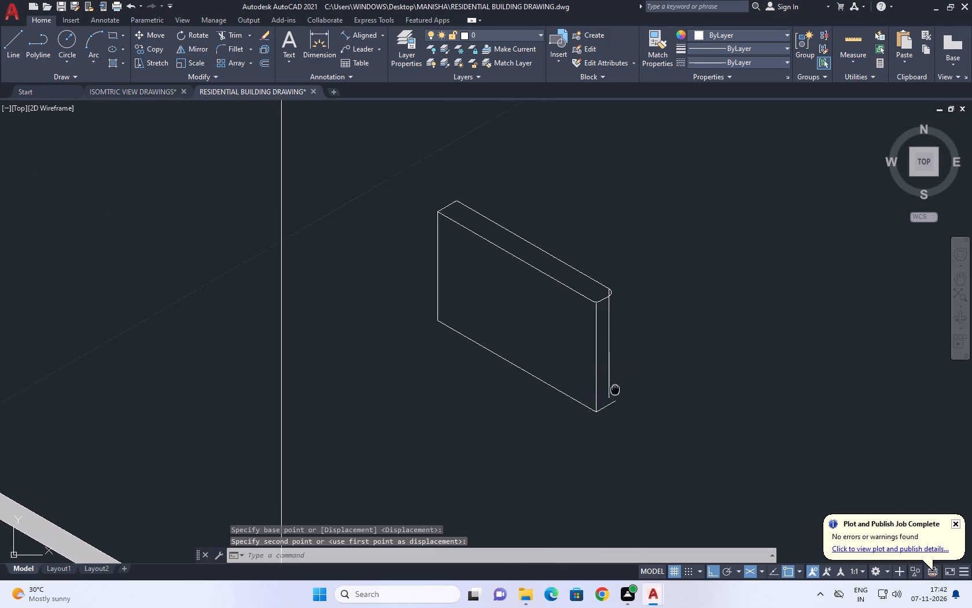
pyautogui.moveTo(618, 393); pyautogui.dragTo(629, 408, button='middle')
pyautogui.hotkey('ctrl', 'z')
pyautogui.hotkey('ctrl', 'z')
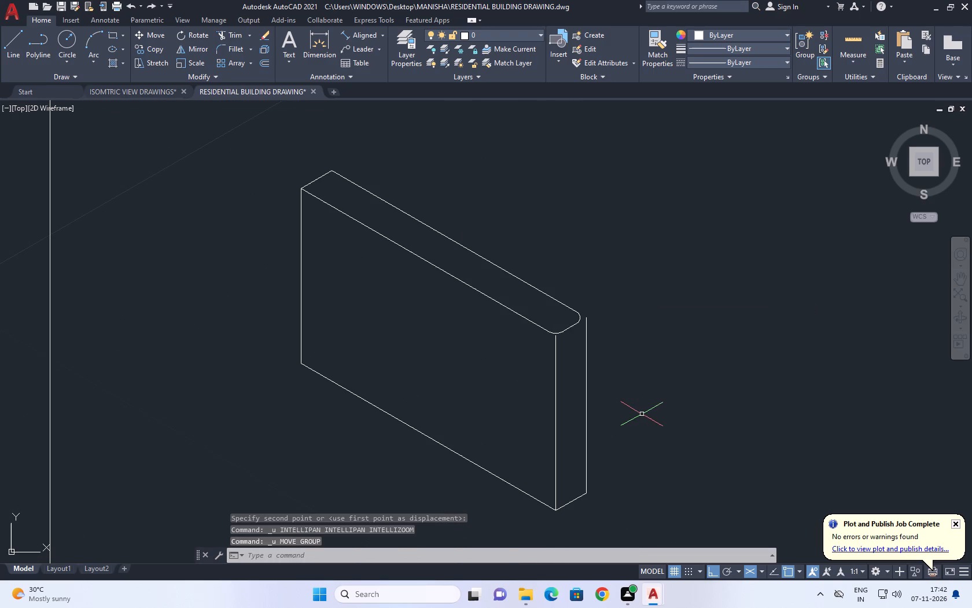
# Move both end vertical edges together so the front one's top lands where the front upper edge meets the 0.05 fillet.
pyautogui.moveTo(620, 383); pyautogui.dragTo(630, 394, button='middle')
pyautogui.moveTo(616, 443); pyautogui.dragTo(623, 396, button='middle')
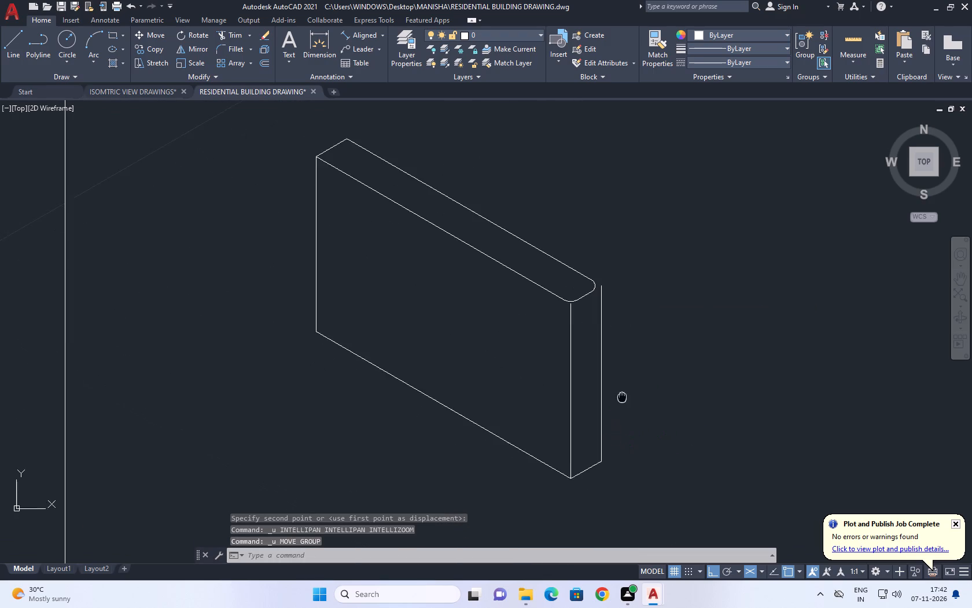
pyautogui.moveTo(623, 396); pyautogui.dragTo(624, 391, button='middle')
pyautogui.click(625, 384)
pyautogui.click(565, 401)
pyautogui.moveTo(624, 376); pyautogui.dragTo(632, 416, button='middle')
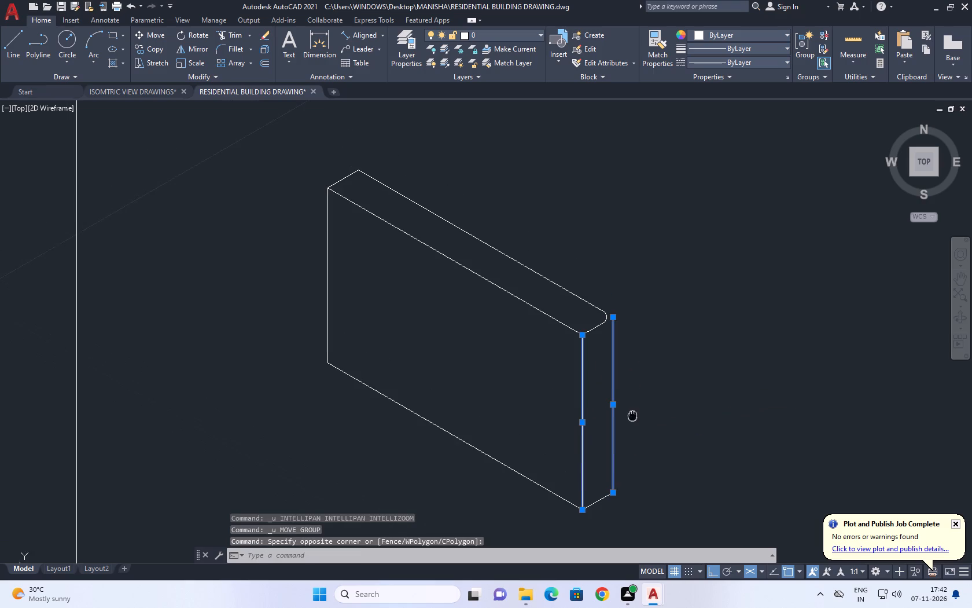
pyautogui.moveTo(632, 416); pyautogui.dragTo(634, 417, button='middle')
pyautogui.press('m')
pyautogui.press('space')
pyautogui.scroll(2, 621, 325)
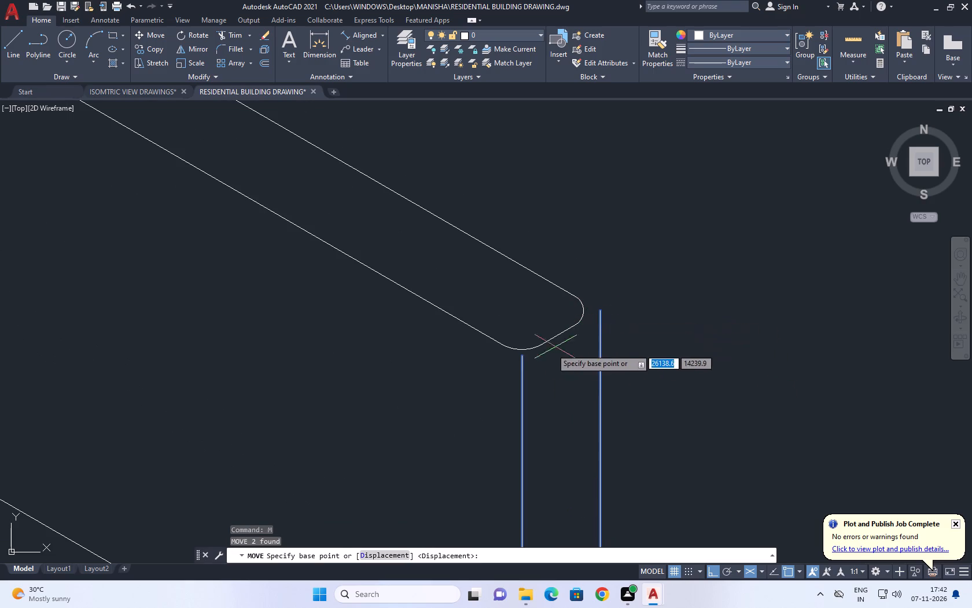
pyautogui.click(520, 357)
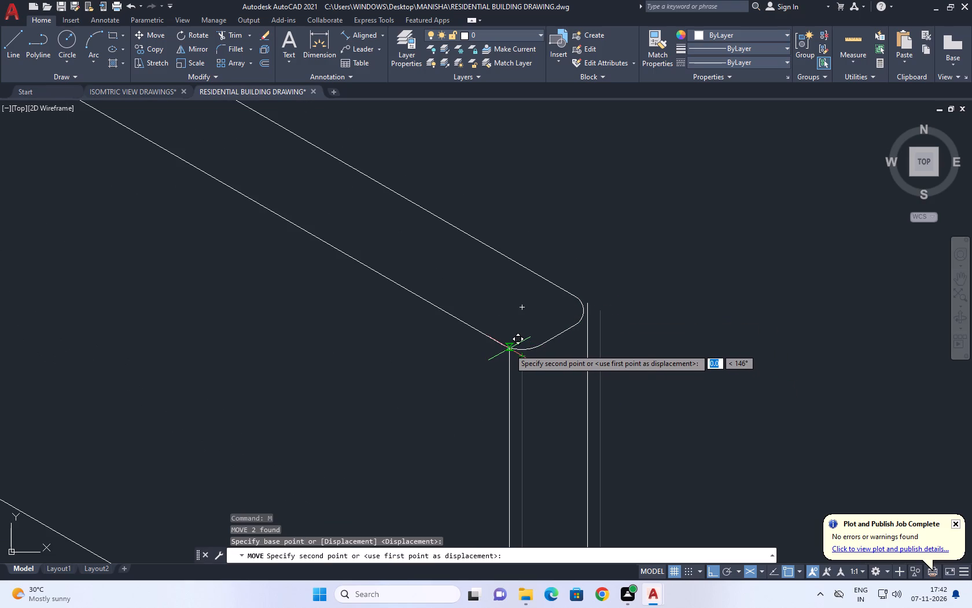
pyautogui.click(502, 346)
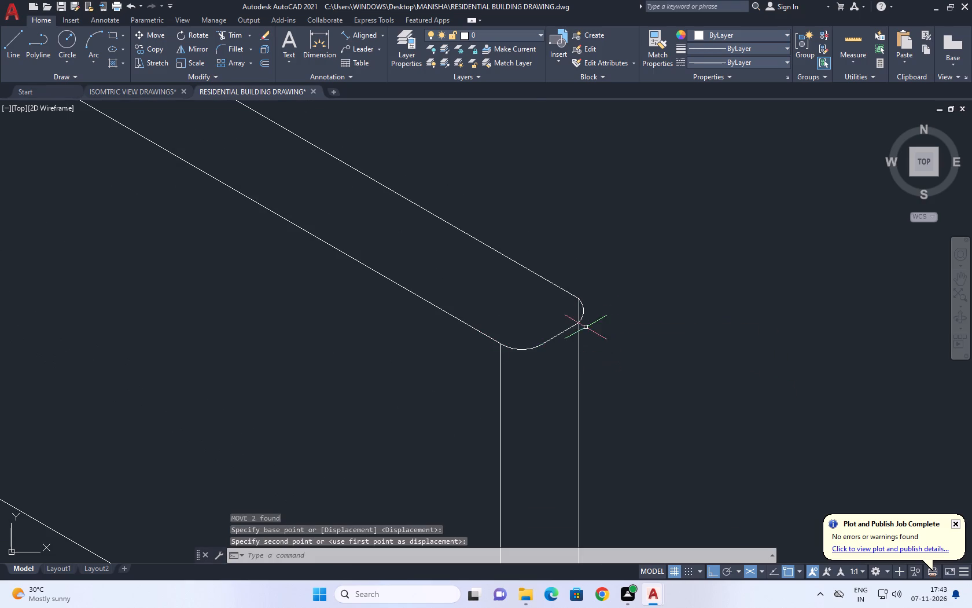
# Move the short bottom end edge so it starts at the lower end of the relocated front vertical edge.
pyautogui.scroll(-3, 580, 319)
pyautogui.moveTo(597, 372); pyautogui.dragTo(584, 303, button='middle')
pyautogui.scroll(1, 555, 374)
pyautogui.click(601, 368)
pyautogui.click(573, 353)
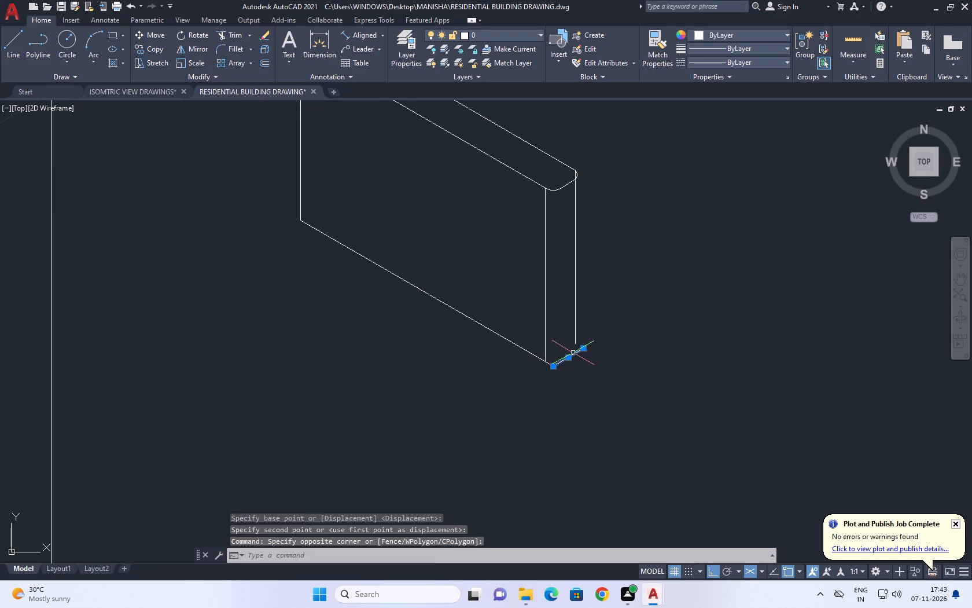
pyautogui.moveTo(569, 361); pyautogui.dragTo(599, 395, button='middle')
pyautogui.scroll(1, 604, 409)
pyautogui.press('m')
pyautogui.press('space')
pyautogui.scroll(1, 606, 412)
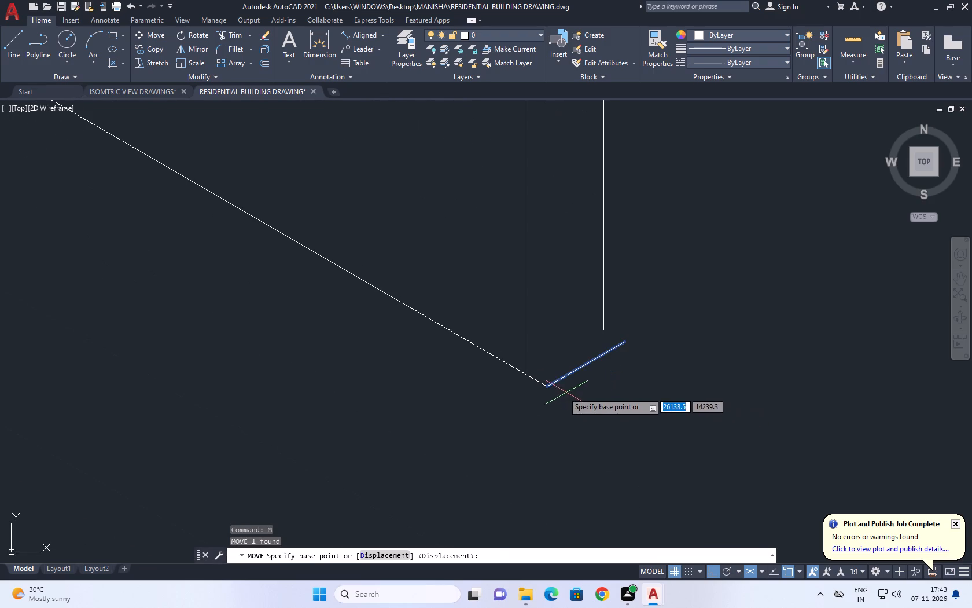
pyautogui.click(546, 387)
pyautogui.click(522, 373)
# Trim the front lower edge where it projects past the relocated front vertical edge.
pyautogui.scroll(1, 529, 378)
pyautogui.moveTo(529, 379); pyautogui.dragTo(547, 401, button='middle')
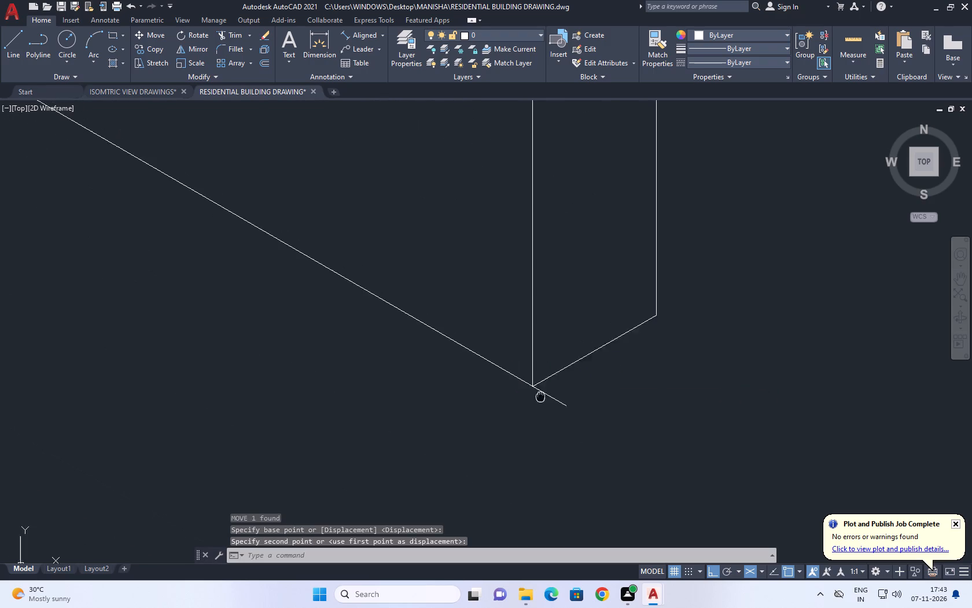
pyautogui.moveTo(547, 401); pyautogui.dragTo(574, 423, button='middle')
pyautogui.write('TR')
pyautogui.press('space')
pyautogui.moveTo(591, 425); pyautogui.dragTo(590, 430)
pyautogui.click(576, 445)
pyautogui.scroll(-4, 635, 413)
pyautogui.press('space')
pyautogui.moveTo(661, 391); pyautogui.dragTo(663, 441, button='middle')
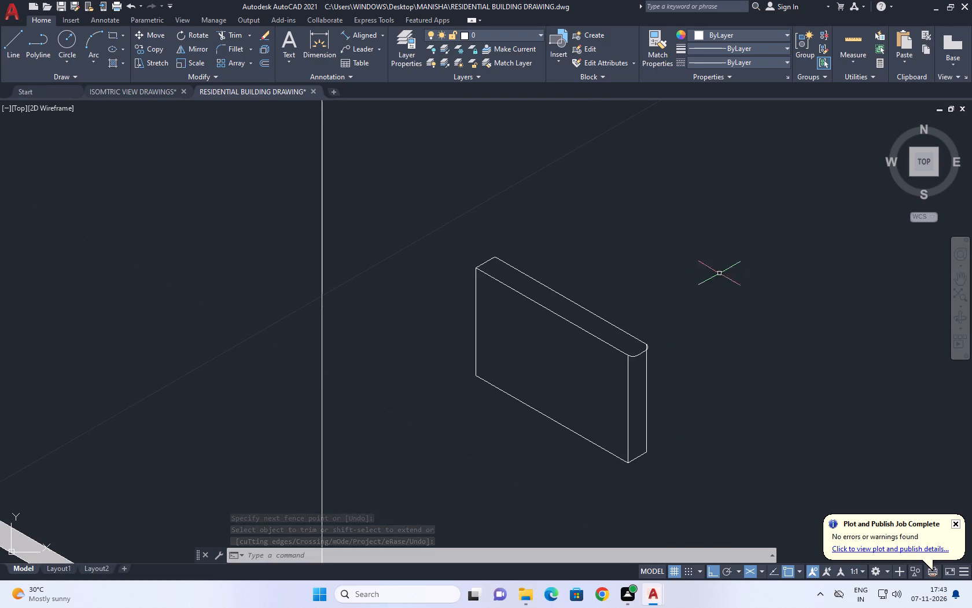
# Trim the rear vertical edge where it projects above the rounded rear corner at the panel's near end.
pyautogui.moveTo(699, 221); pyautogui.dragTo(700, 271, button='middle')
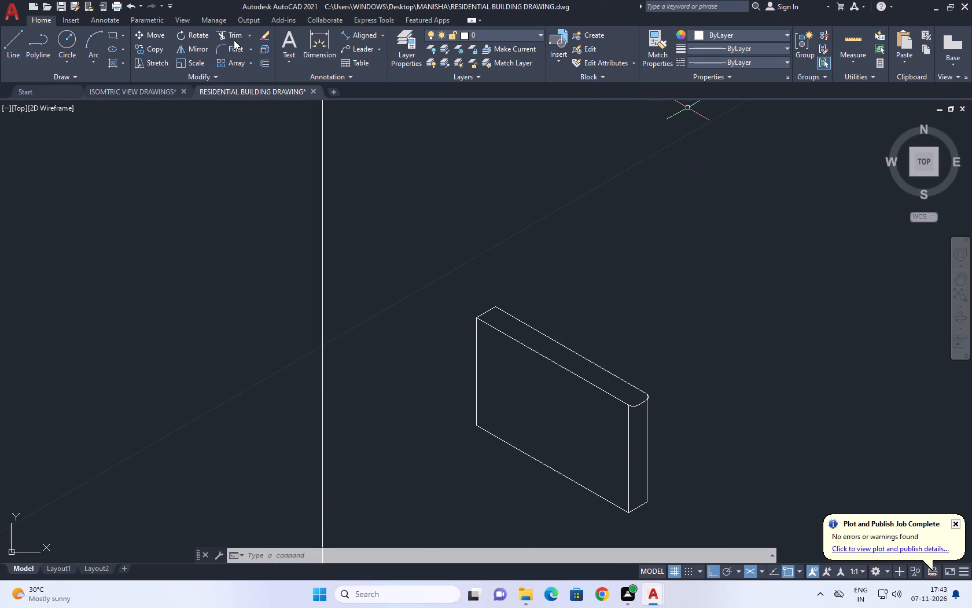
pyautogui.click(234, 40)
pyautogui.scroll(2, 646, 413)
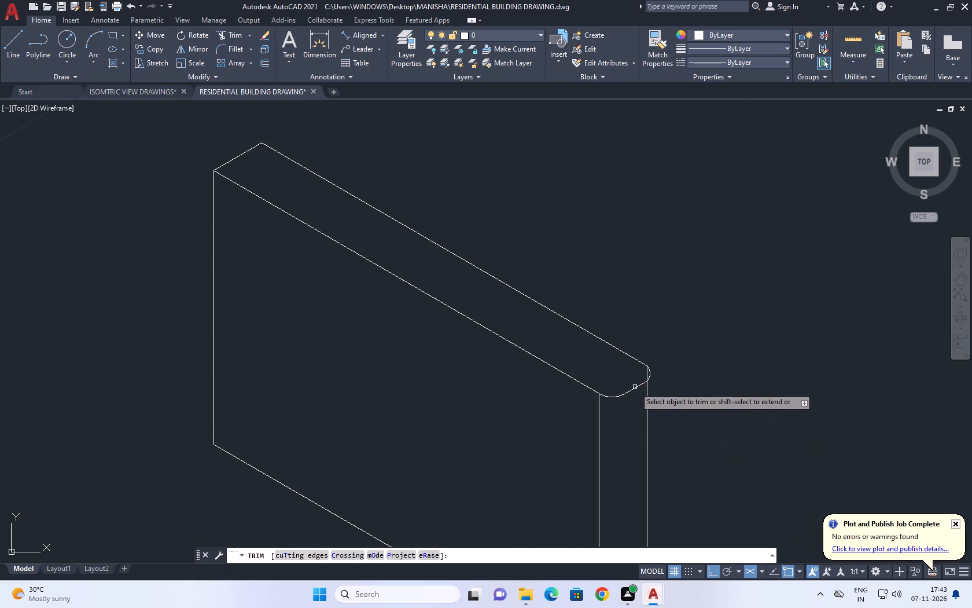
pyautogui.scroll(2, 634, 385)
pyautogui.click(665, 353)
pyautogui.scroll(4, 666, 332)
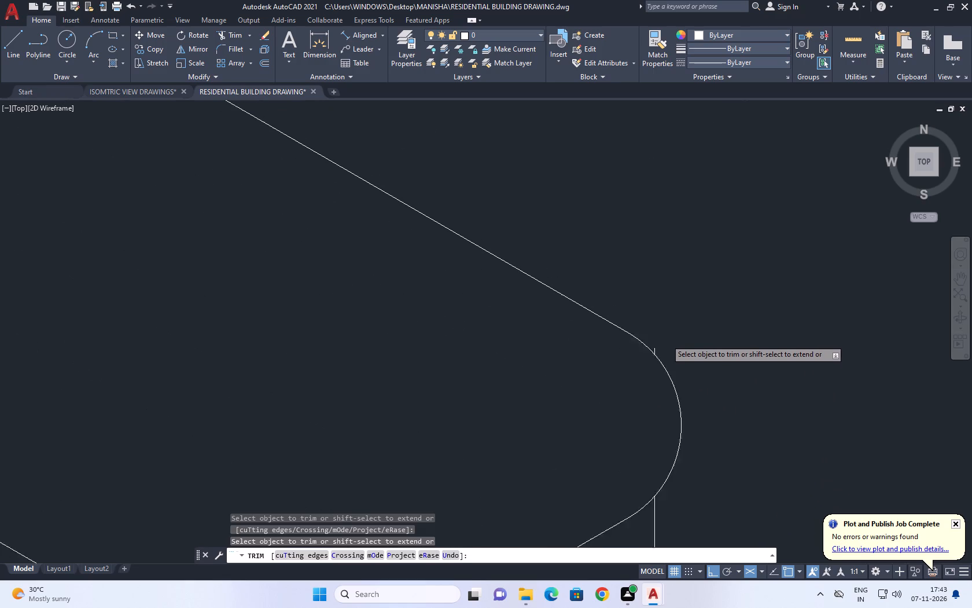
pyautogui.click(646, 357)
pyautogui.rightClick(686, 298)
pyautogui.click(731, 320)
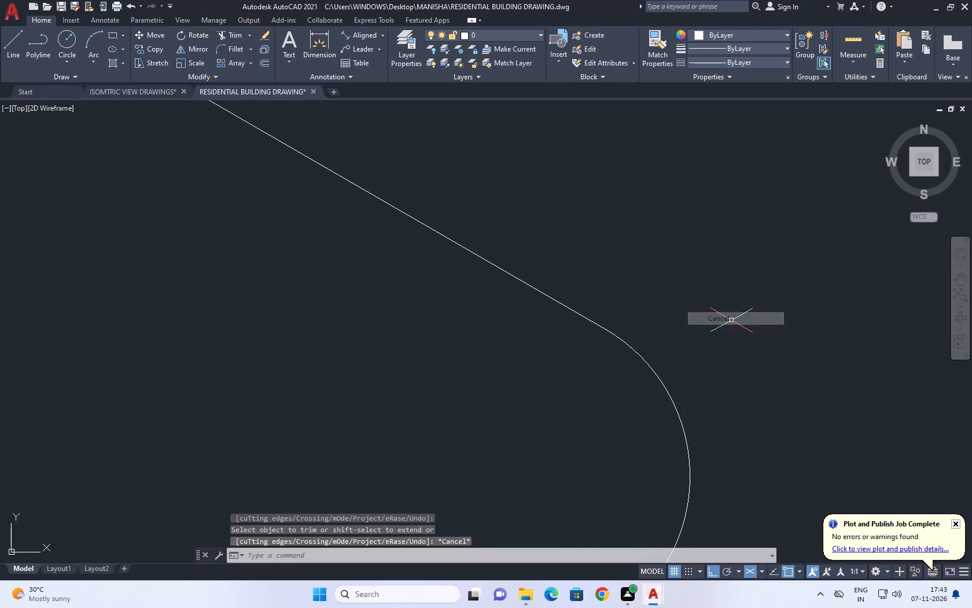
pyautogui.scroll(-9, 565, 332)
# Fillet the front and rear top corners at the panel's far end, using the current fillet radius.
pyautogui.moveTo(614, 308); pyautogui.dragTo(602, 356, button='middle')
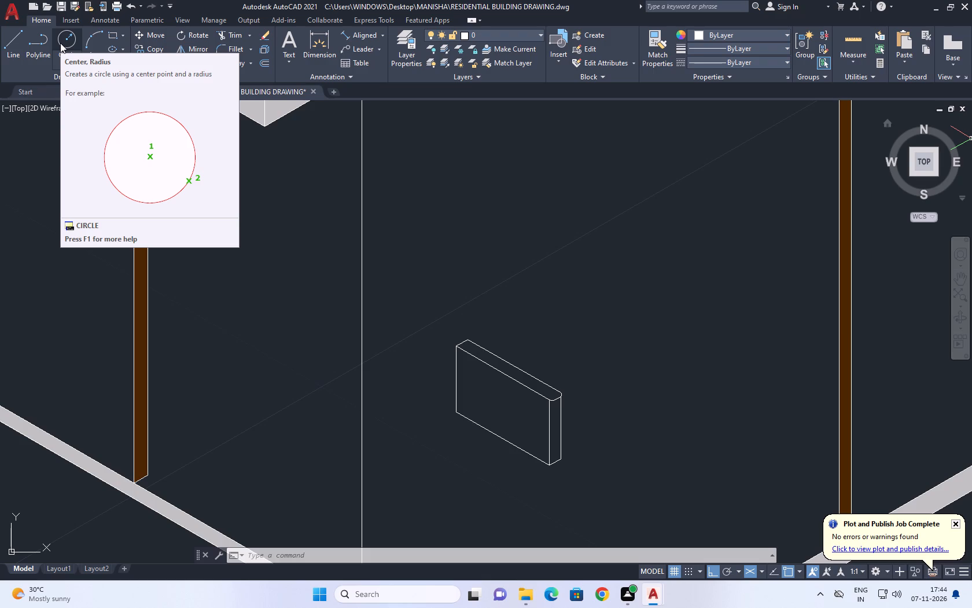
pyautogui.moveTo(291, 333); pyautogui.dragTo(296, 350, button='middle')
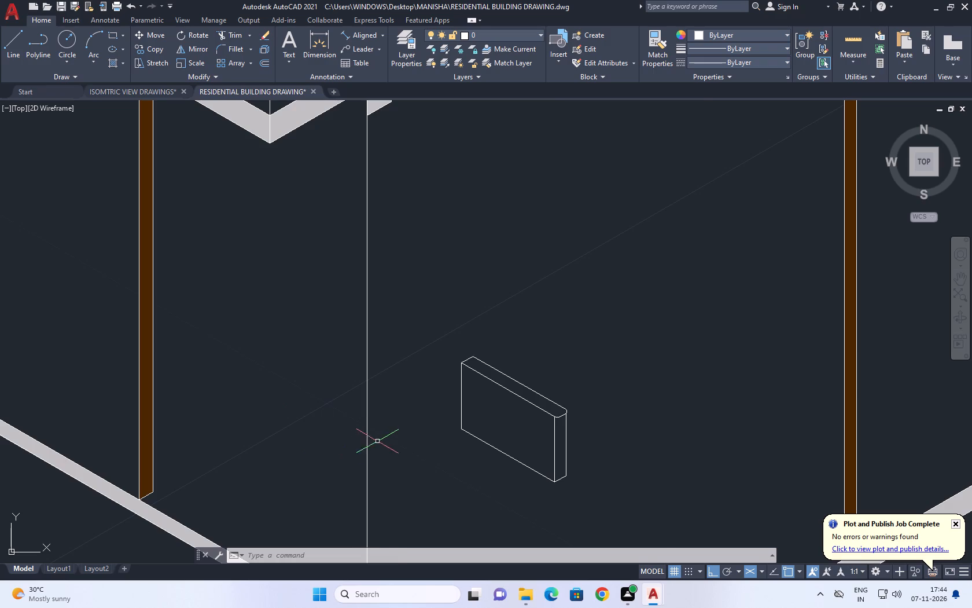
pyautogui.scroll(-1, 446, 443)
pyautogui.moveTo(483, 416); pyautogui.dragTo(516, 452, button='middle')
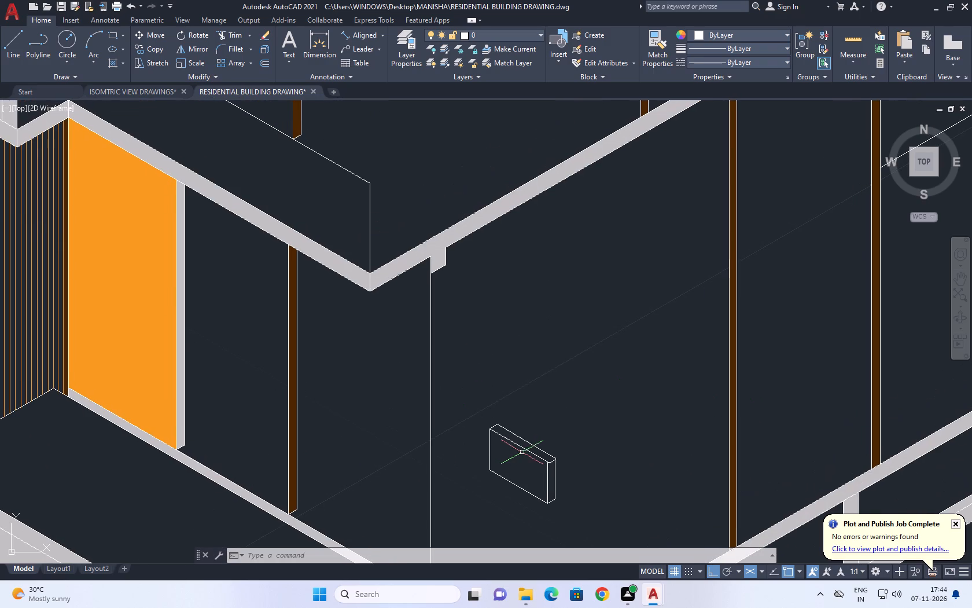
pyautogui.moveTo(519, 499); pyautogui.dragTo(516, 448, button='middle')
pyautogui.scroll(4, 478, 385)
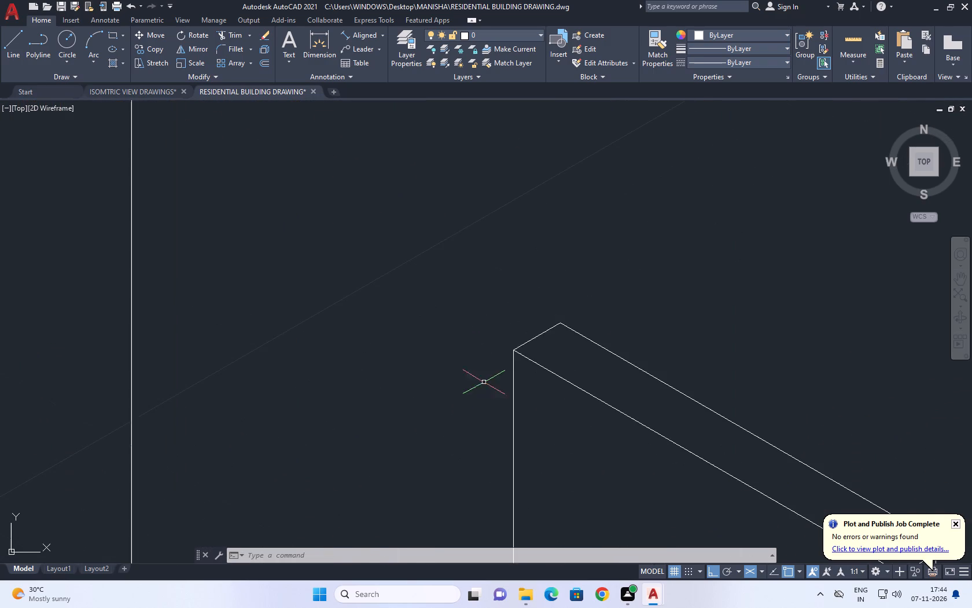
pyautogui.moveTo(500, 374); pyautogui.dragTo(505, 380, button='middle')
pyautogui.write('F')
pyautogui.press('space')
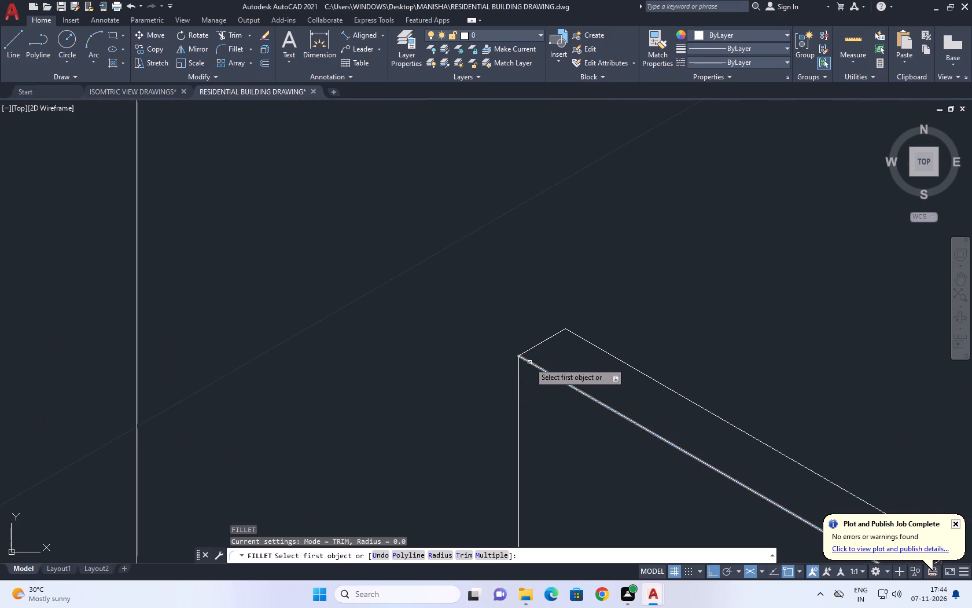
pyautogui.click(529, 363)
pyautogui.click(528, 350)
pyautogui.press('space')
pyautogui.click(556, 336)
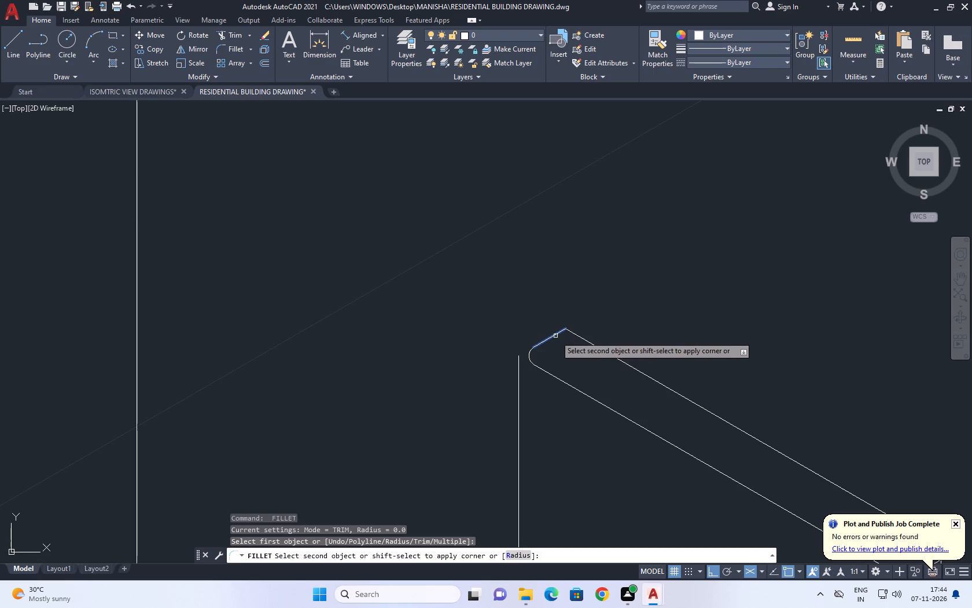
pyautogui.click(576, 335)
pyautogui.scroll(-3, 574, 332)
pyautogui.scroll(2, 589, 387)
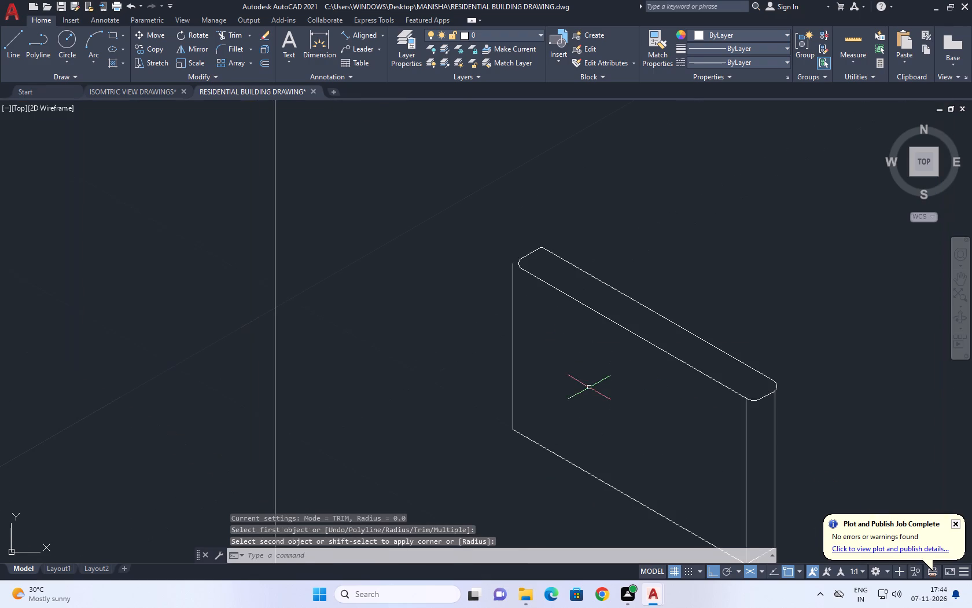
# Move the far-end vertical edge so its top lands where the front upper edge meets the new front-corner fillet.
pyautogui.click(580, 379)
pyautogui.moveTo(498, 344); pyautogui.dragTo(489, 343)
pyautogui.moveTo(491, 389); pyautogui.dragTo(575, 400, button='middle')
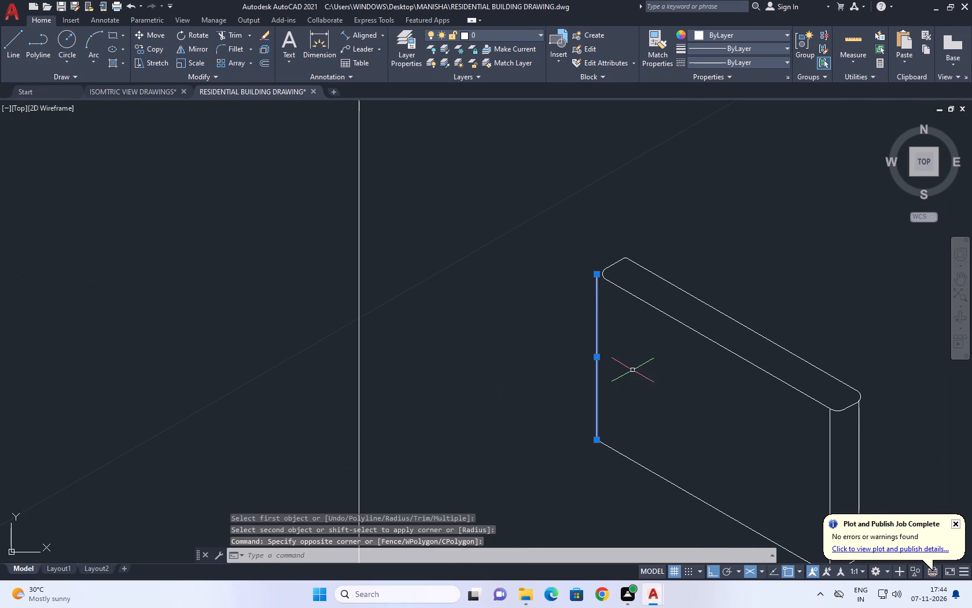
pyautogui.write('M')
pyautogui.press('space')
pyautogui.scroll(1, 595, 276)
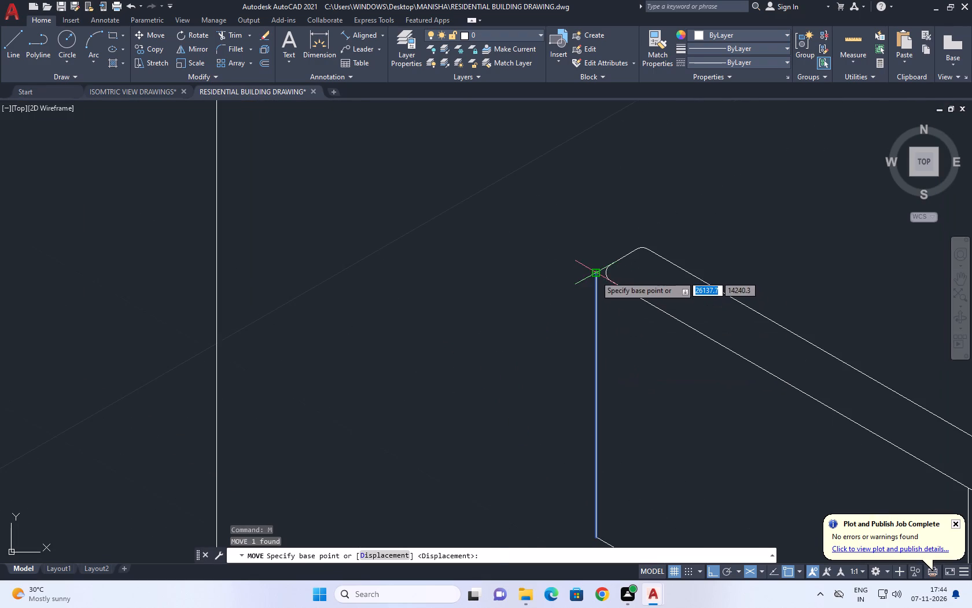
pyautogui.click(595, 276)
pyautogui.click(611, 283)
pyautogui.scroll(-1, 614, 280)
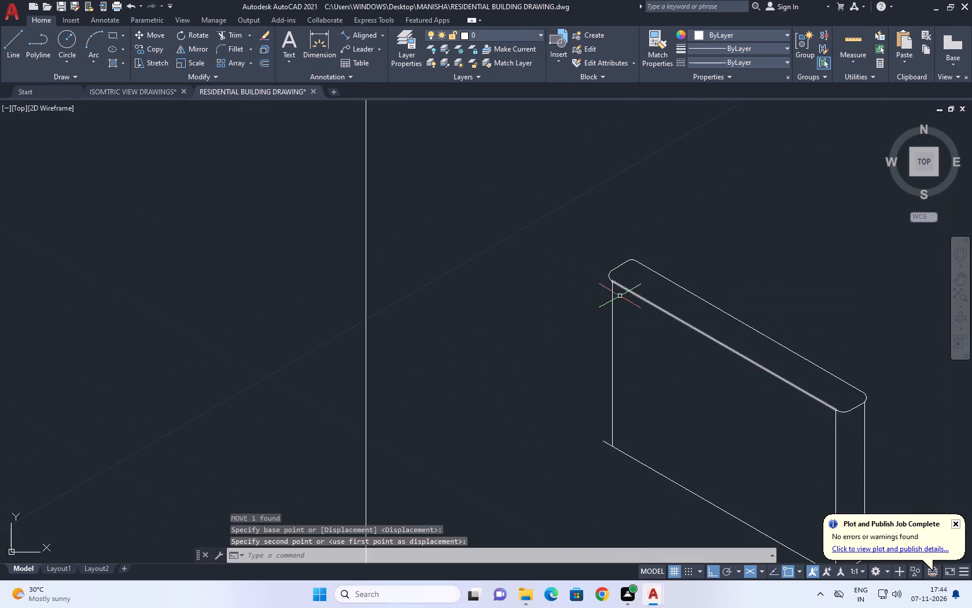
# Trim the front lower edge where it projects past the relocated far-end vertical edge.
pyautogui.moveTo(634, 383); pyautogui.dragTo(636, 347, button='middle')
pyautogui.scroll(-1, 635, 383)
pyautogui.scroll(1, 638, 345)
pyautogui.write('TR')
pyautogui.press('space')
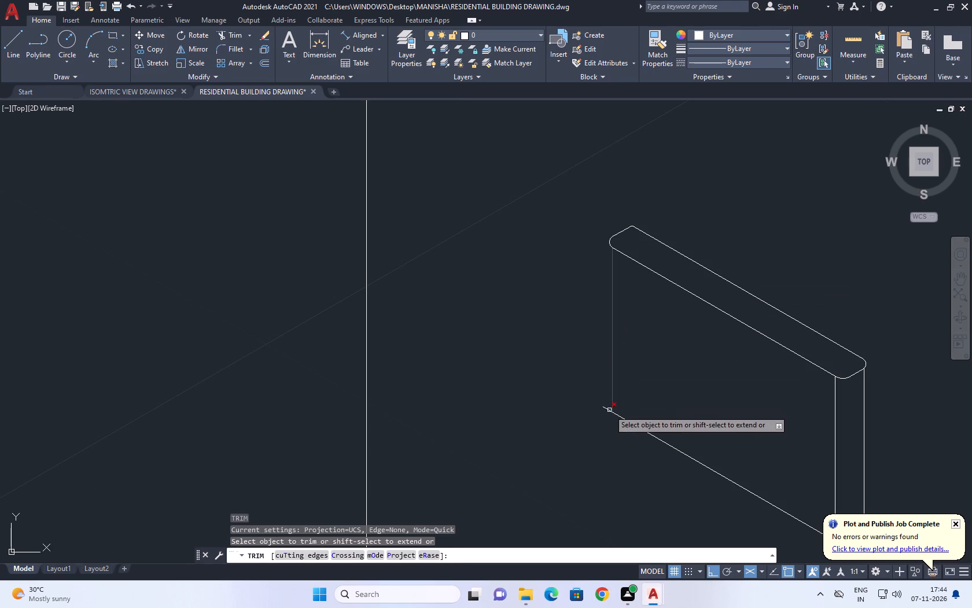
pyautogui.click(606, 409)
pyautogui.press('space')
# Lower the panel's entire rounded top outline straight down the vertical edges by about 0.1.
pyautogui.scroll(-2, 697, 378)
pyautogui.moveTo(735, 401); pyautogui.dragTo(713, 400, button='middle')
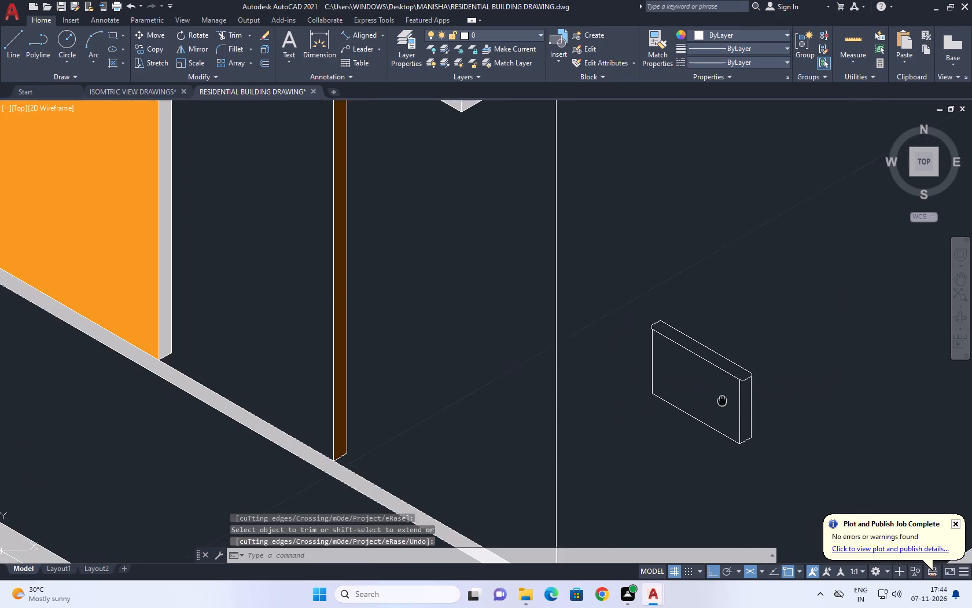
pyautogui.moveTo(713, 400); pyautogui.dragTo(664, 391, button='middle')
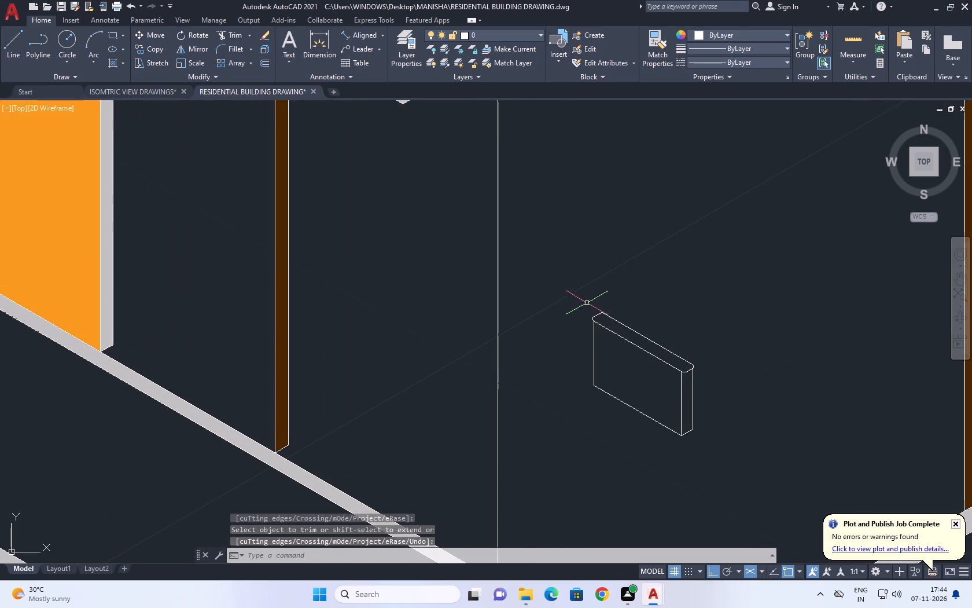
pyautogui.click(587, 302)
pyautogui.click(717, 384)
pyautogui.moveTo(683, 399); pyautogui.dragTo(687, 390, button='middle')
pyautogui.write('M')
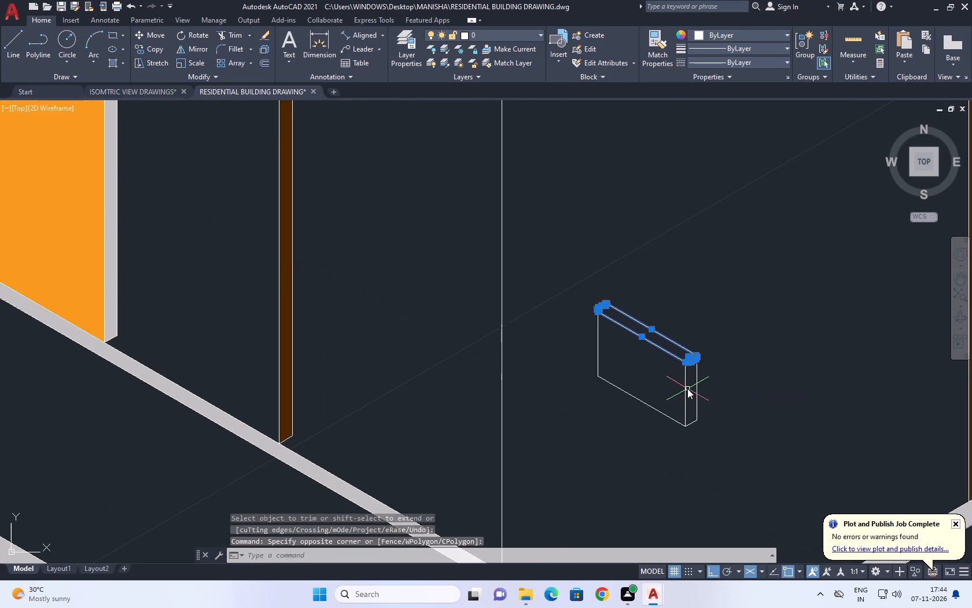
pyautogui.press('space')
pyautogui.scroll(2, 684, 368)
pyautogui.click(684, 357)
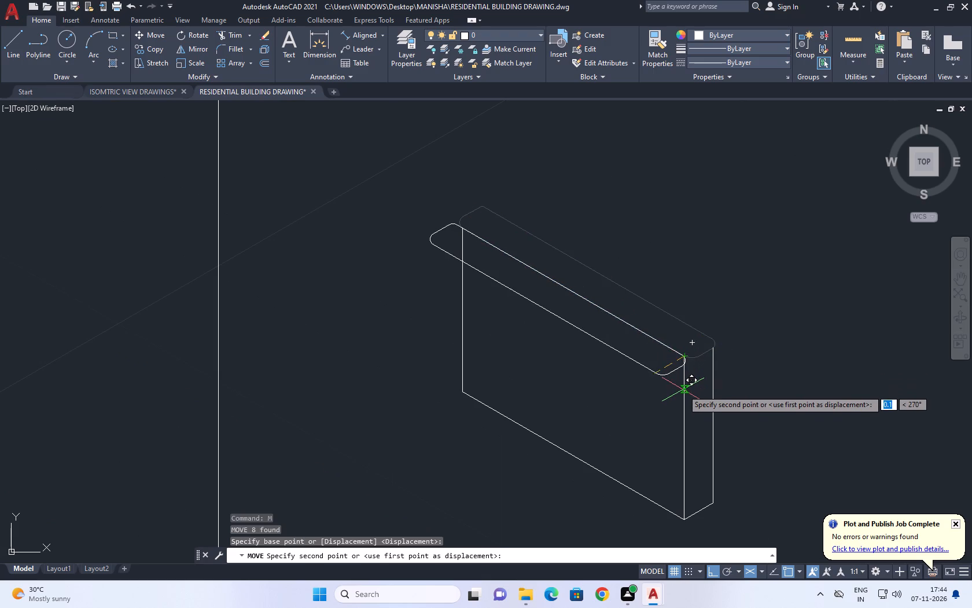
pyautogui.press('F5')
pyautogui.click(683, 389)
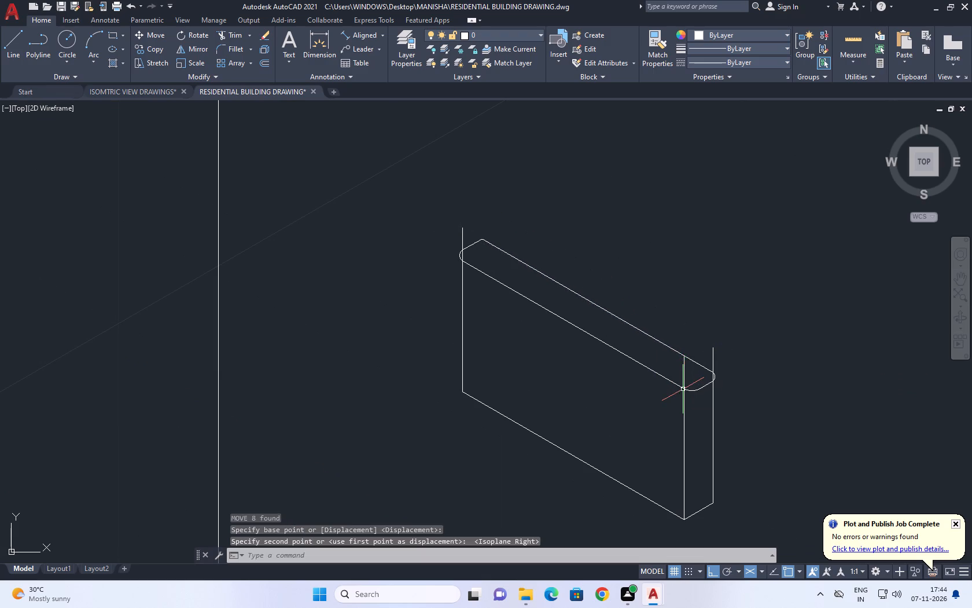
# Trim the front and rear vertical edges at the near end where they extend inside and above the lowered top outline.
pyautogui.scroll(1, 691, 366)
pyautogui.press('t')
pyautogui.press('r')
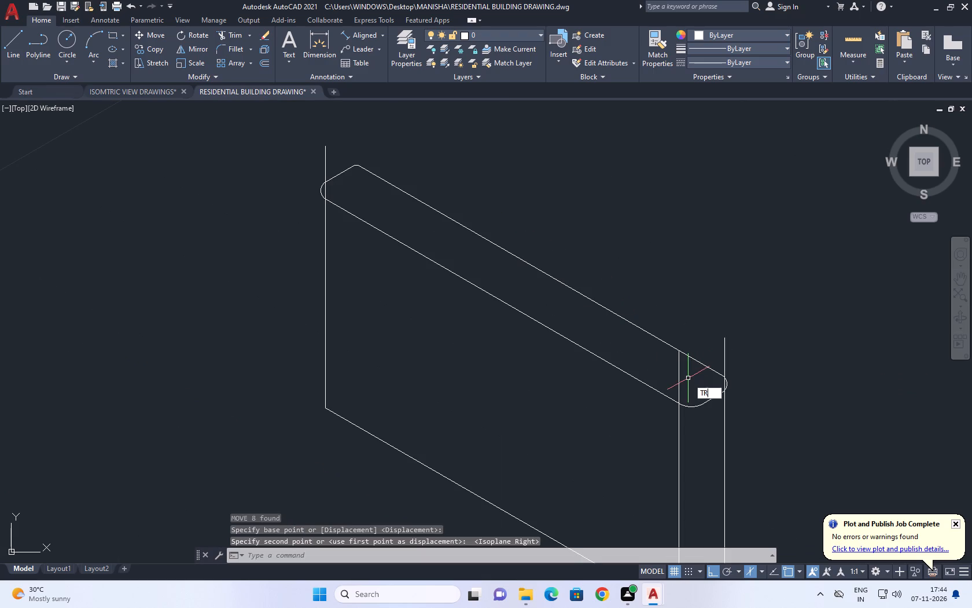
pyautogui.press('space')
pyautogui.click(687, 379)
pyautogui.click(672, 362)
pyautogui.scroll(1, 718, 381)
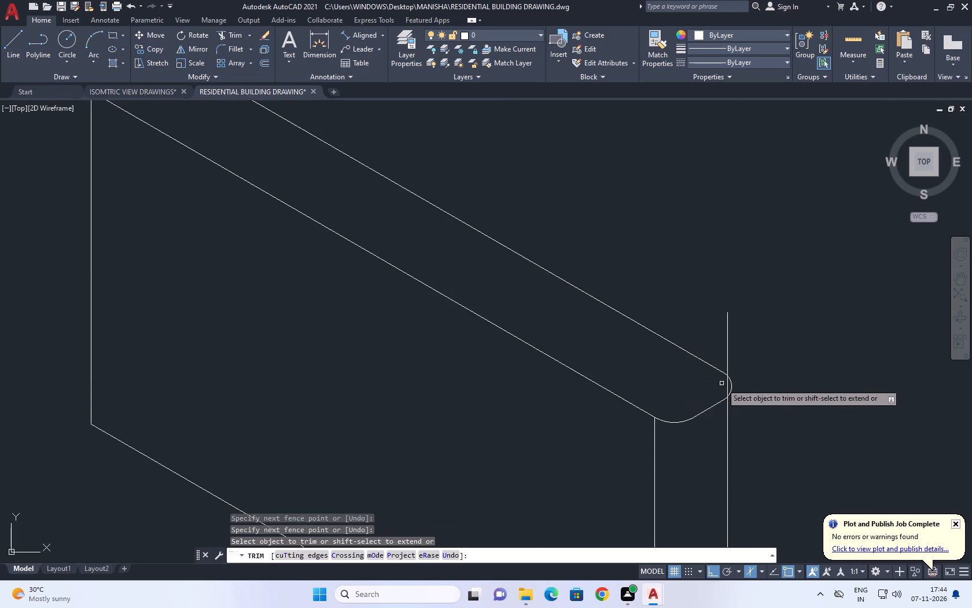
pyautogui.click(726, 388)
pyautogui.click(727, 388)
pyautogui.click(728, 388)
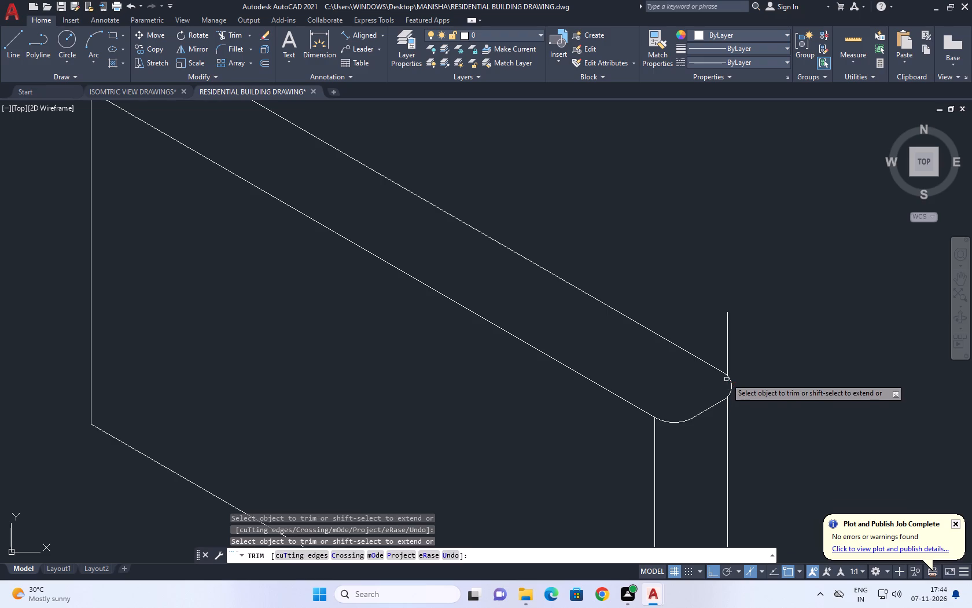
pyautogui.click(729, 364)
# Trim the far-end vertical edge inside and above the lowered top outline.
pyautogui.scroll(-4, 726, 356)
pyautogui.scroll(3, 579, 286)
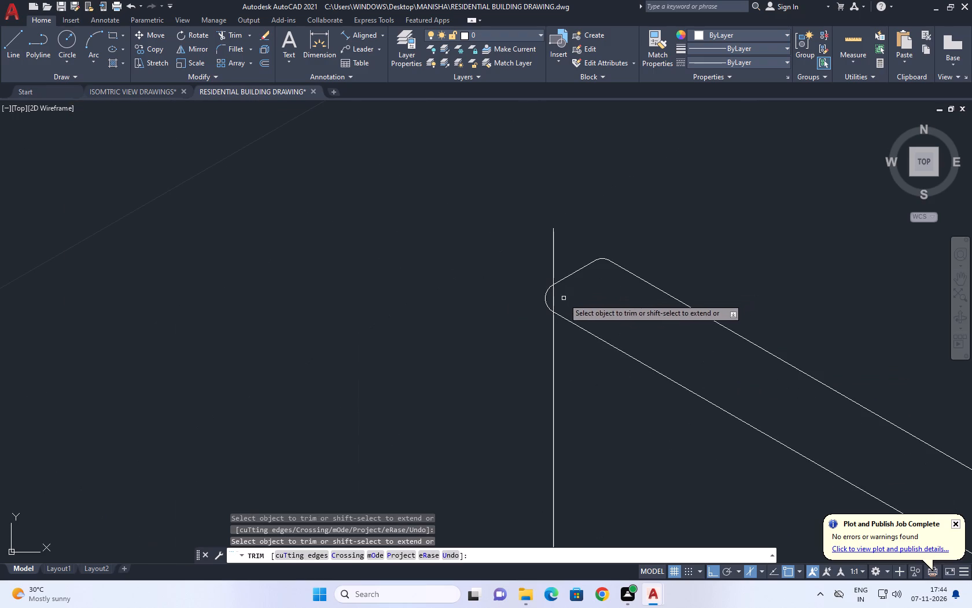
pyautogui.click(555, 298)
pyautogui.click(551, 295)
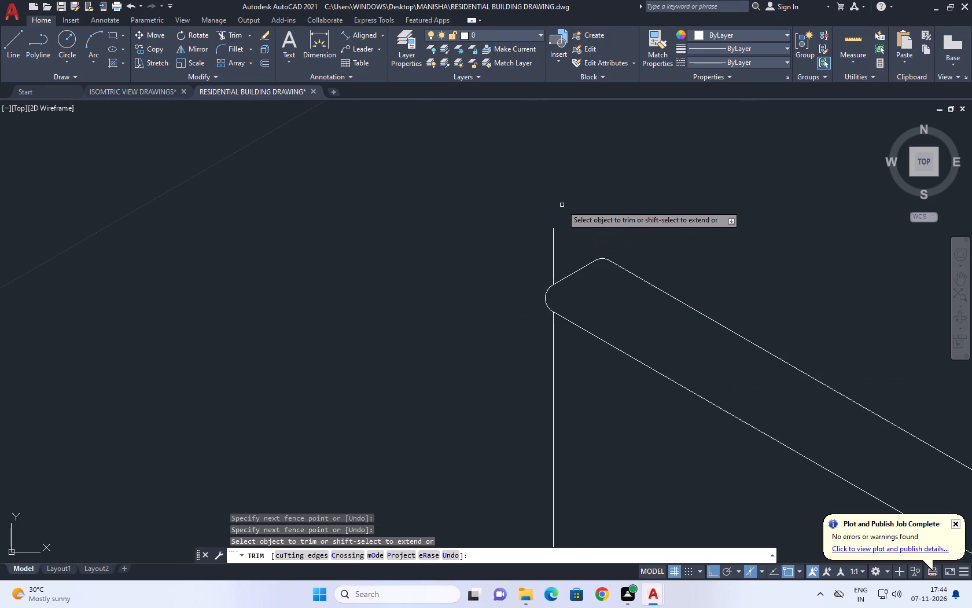
pyautogui.click(562, 205)
pyautogui.moveTo(477, 290); pyautogui.dragTo(436, 300)
pyautogui.click(565, 249)
pyautogui.click(483, 282)
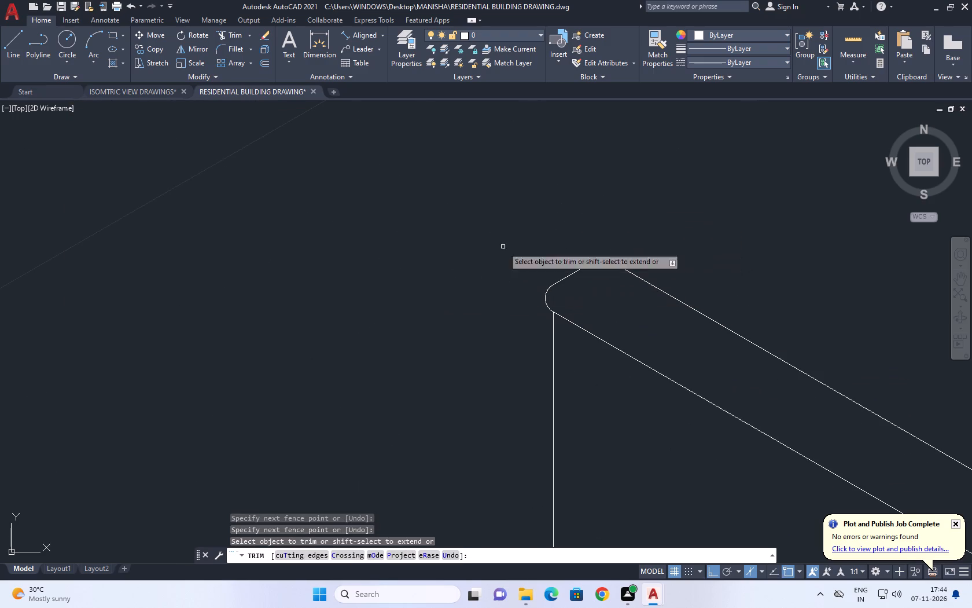
pyautogui.scroll(-2, 564, 174)
pyautogui.press('space')
# Copy the complete rounded panel along the 30° isometric axis toward the brown column, leaving a gap between the two panels.
pyautogui.scroll(-1, 584, 244)
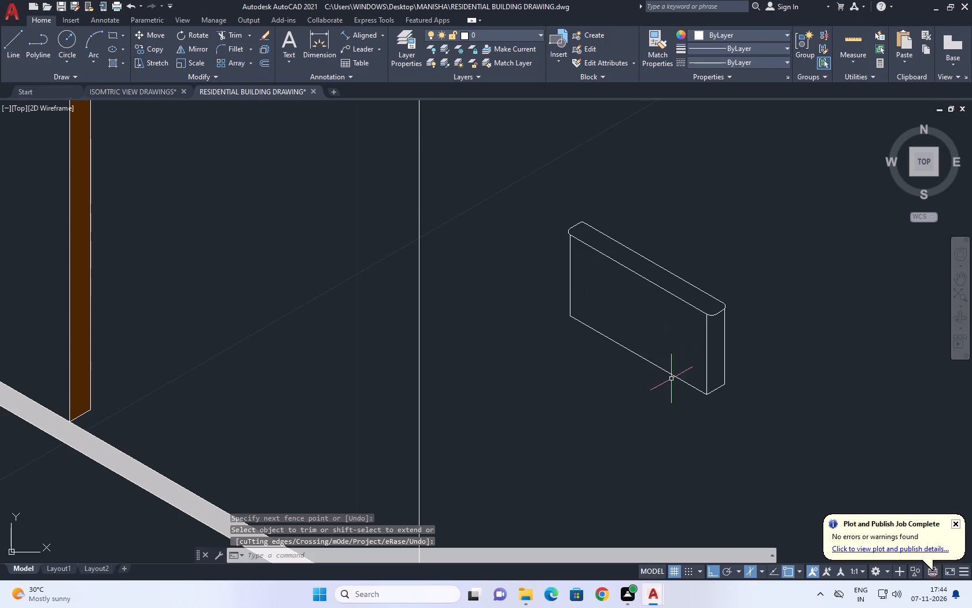
pyautogui.moveTo(664, 387); pyautogui.dragTo(609, 399, button='middle')
pyautogui.moveTo(712, 445); pyautogui.dragTo(695, 416)
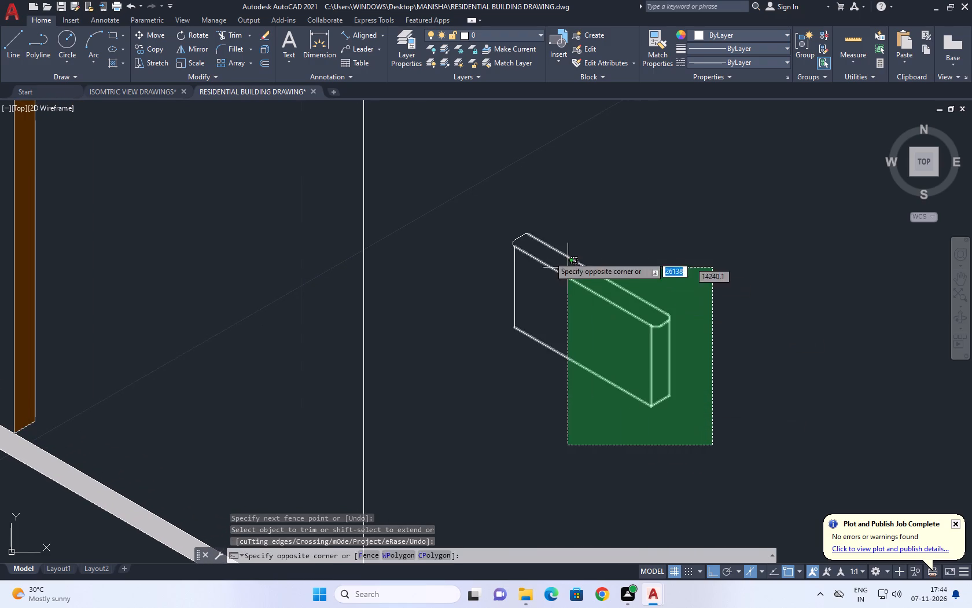
pyautogui.click(494, 222)
pyautogui.moveTo(656, 273); pyautogui.dragTo(574, 285, button='middle')
pyautogui.scroll(-1, 656, 274)
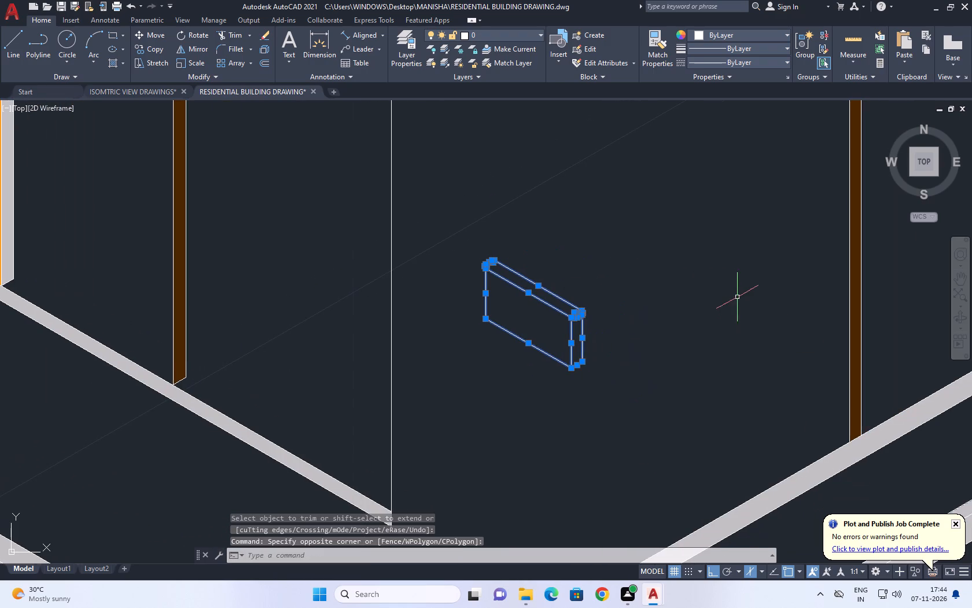
pyautogui.press('c')
pyautogui.press('o')
pyautogui.press('space')
pyautogui.click(629, 342)
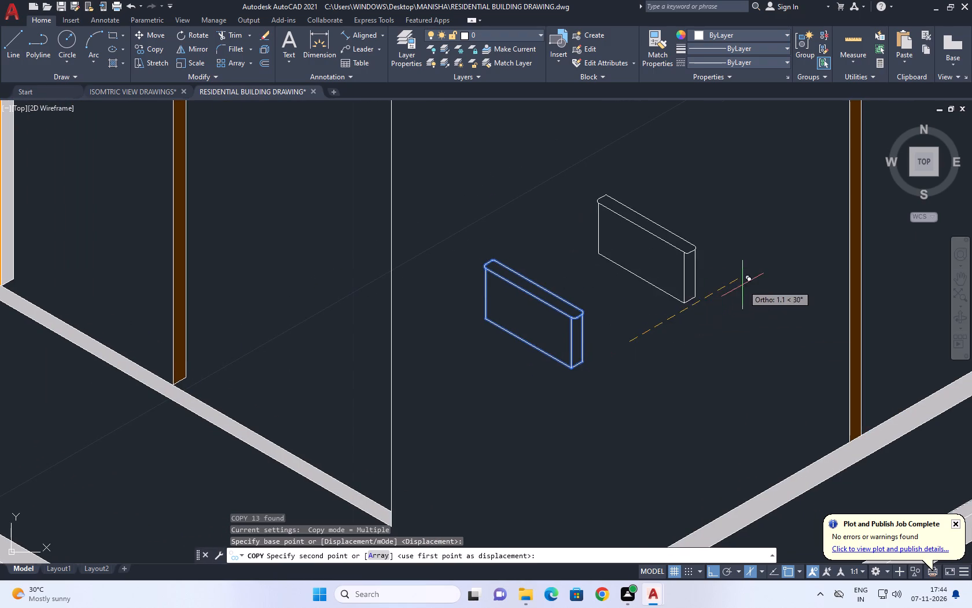
pyautogui.click(812, 232)
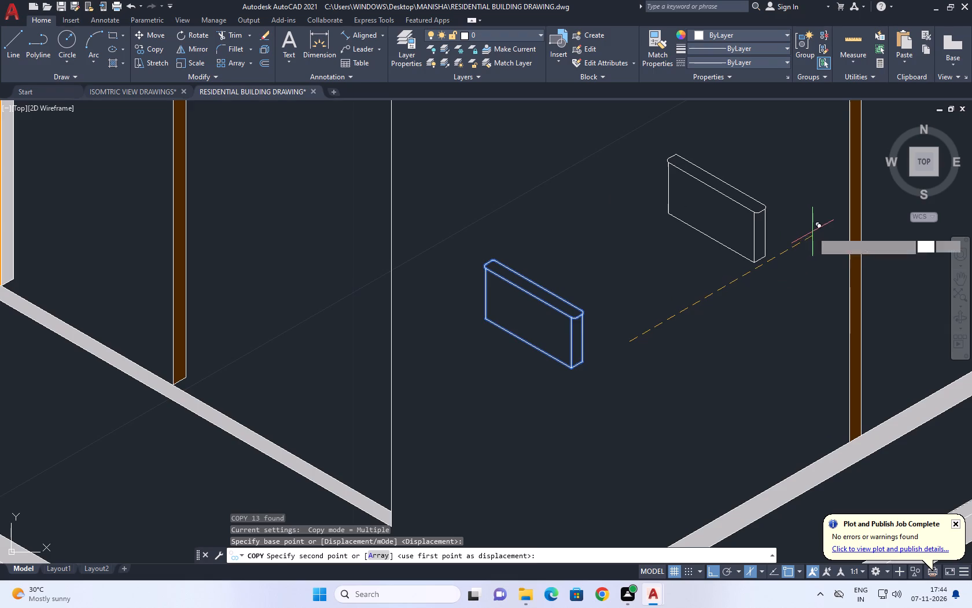
pyautogui.press('space')
# Draw a line from the first panel's rear lower end corner to the copied panel's front lower end corner.
pyautogui.moveTo(651, 291); pyautogui.dragTo(606, 332, button='middle')
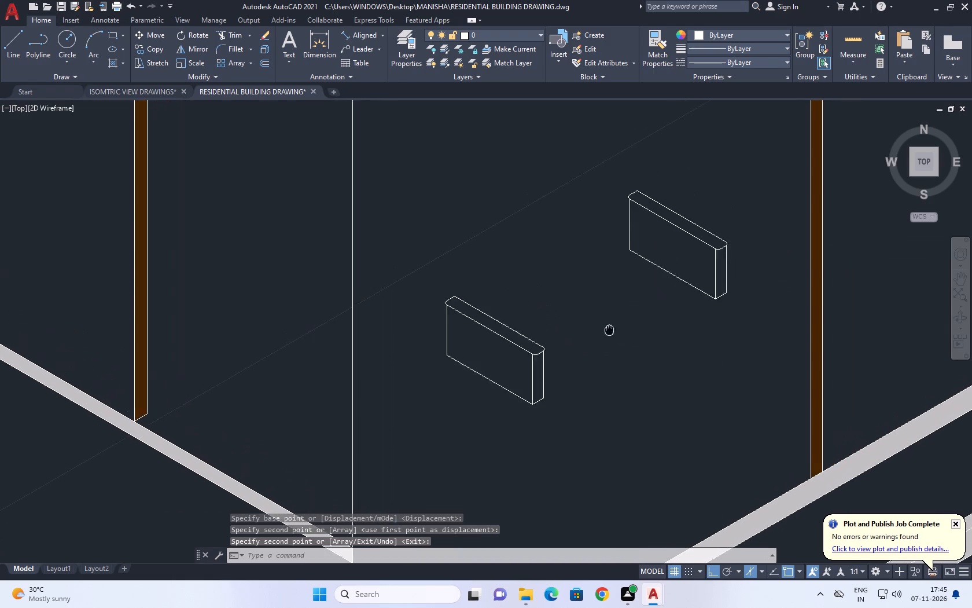
pyautogui.moveTo(606, 332); pyautogui.dragTo(598, 335, button='middle')
pyautogui.write('L')
pyautogui.press('space')
pyautogui.click(532, 405)
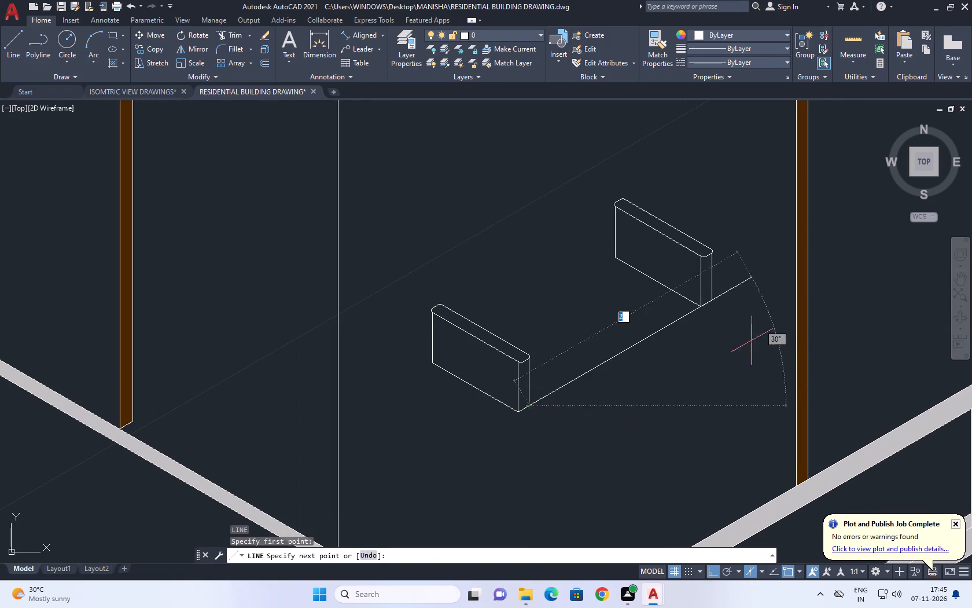
pyautogui.scroll(1, 702, 313)
pyautogui.click(698, 302)
pyautogui.press('space')
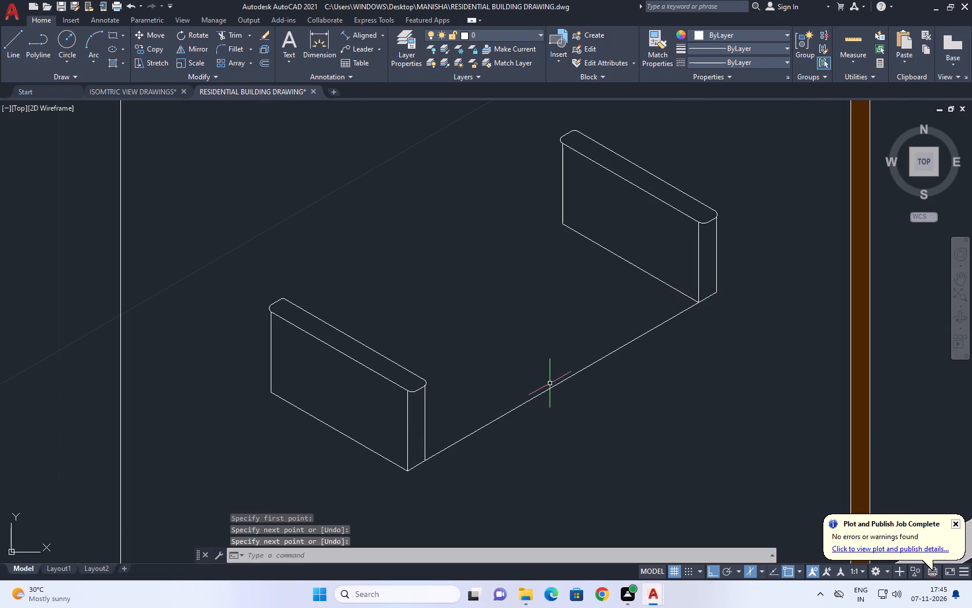
# Draw a 30° line above the bottom connecting line, from the first panel's rear near-end edge to the copied panel's front near-end edge.
pyautogui.moveTo(550, 392); pyautogui.dragTo(531, 520, button='middle')
pyautogui.press('space')
pyautogui.moveTo(450, 516); pyautogui.dragTo(499, 347, button='middle')
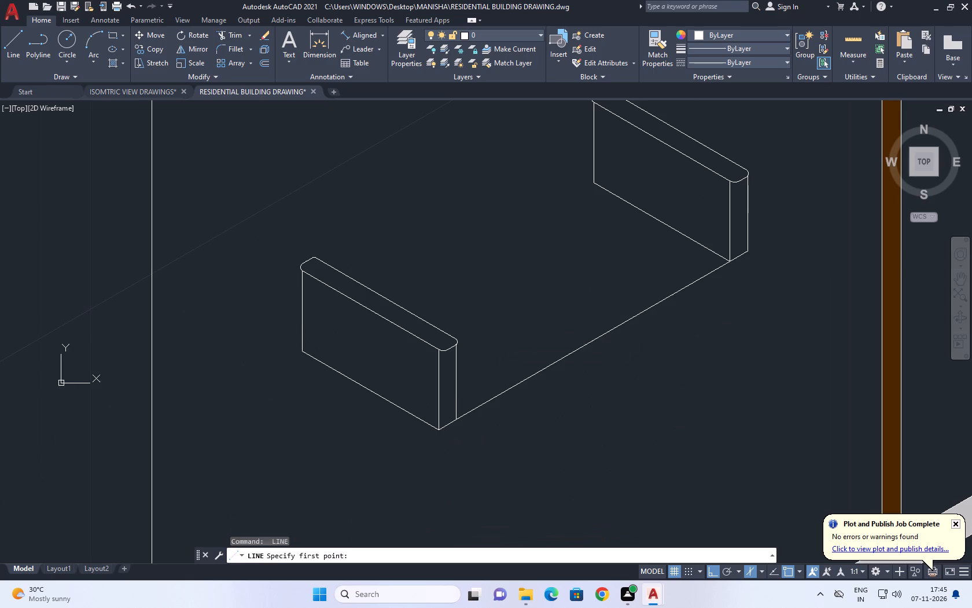
pyautogui.click(456, 376)
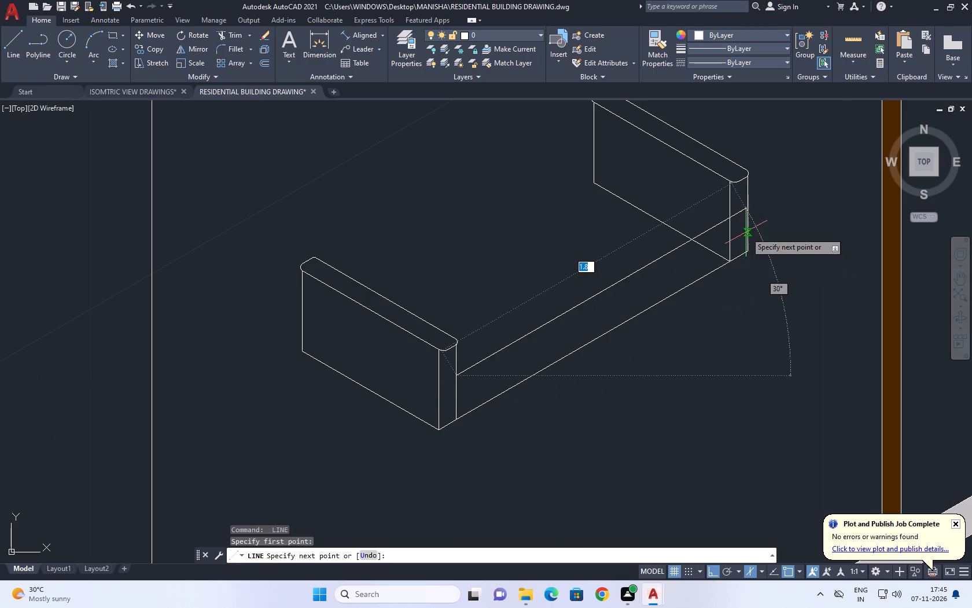
pyautogui.scroll(1, 732, 224)
pyautogui.click(731, 213)
pyautogui.press('space')
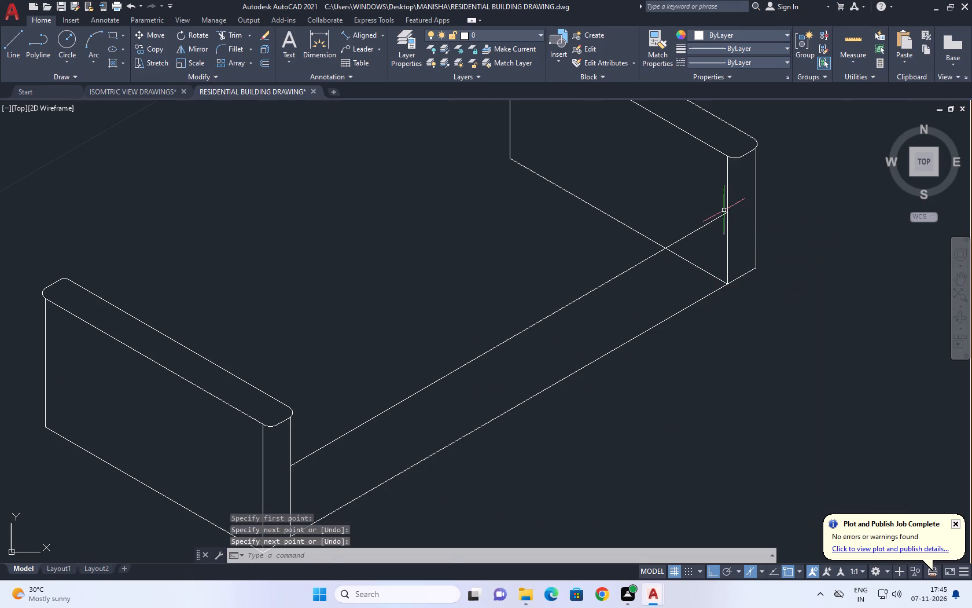
# Copy the upper connecting line between the two panels 0.1 vertically upward.
pyautogui.click(717, 222)
pyautogui.click(708, 206)
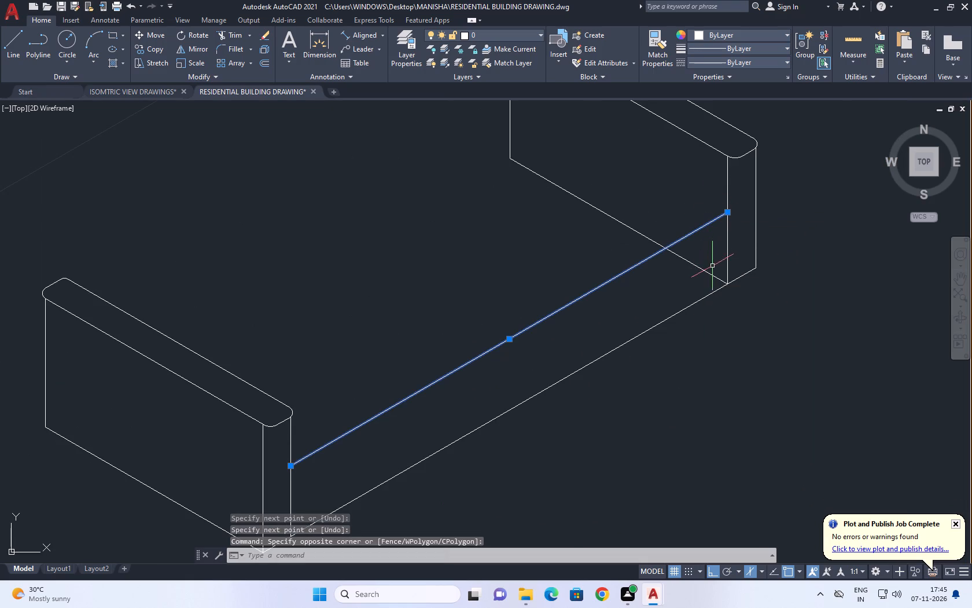
pyautogui.press('Escape')
pyautogui.moveTo(683, 264); pyautogui.dragTo(698, 280, button='middle')
pyautogui.click(715, 255)
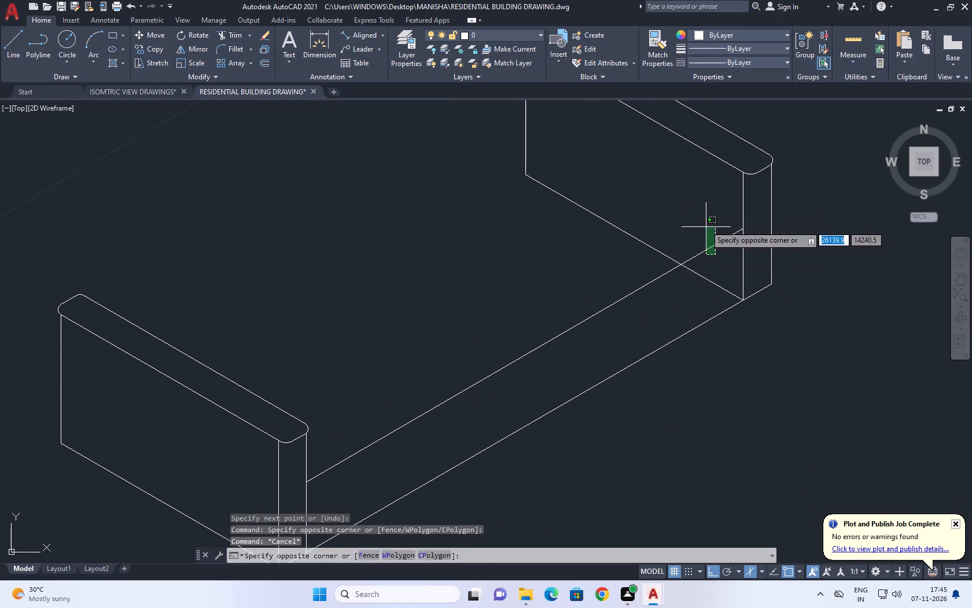
pyautogui.click(705, 225)
pyautogui.moveTo(701, 240); pyautogui.dragTo(727, 285, button='middle')
pyautogui.press('c')
pyautogui.write('O')
pyautogui.press('space')
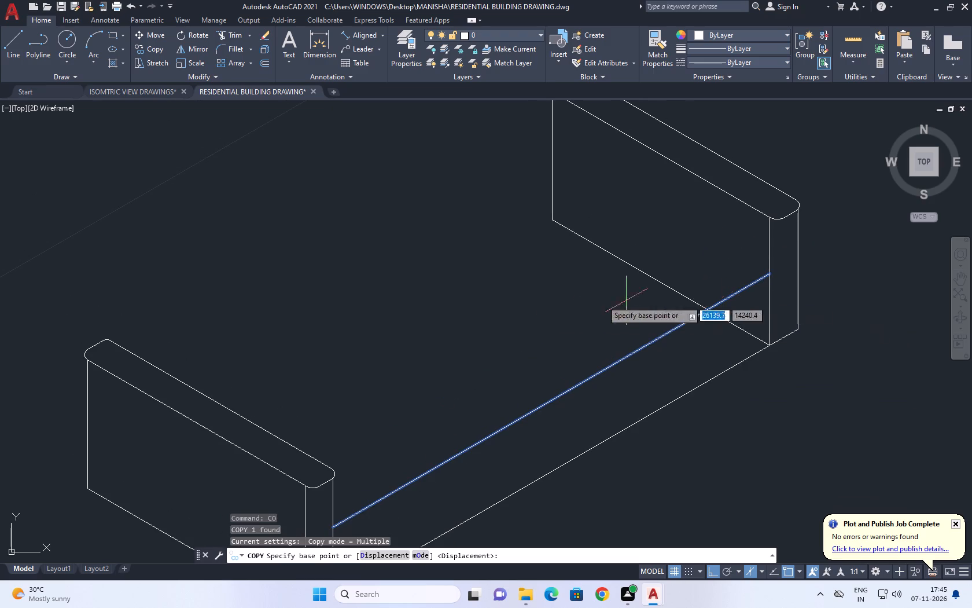
pyautogui.click(524, 327)
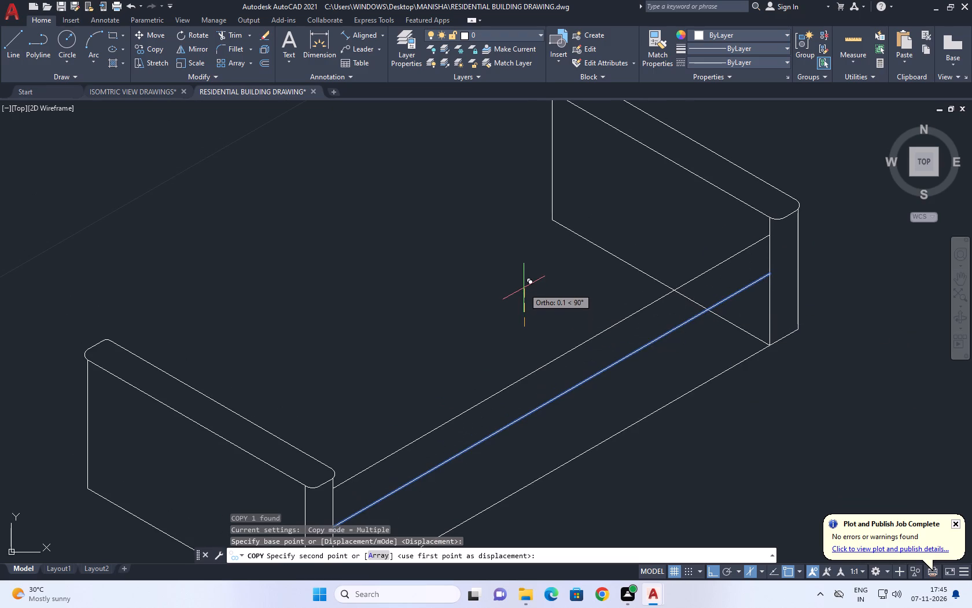
pyautogui.press('0')
pyautogui.press('.')
pyautogui.press('1')
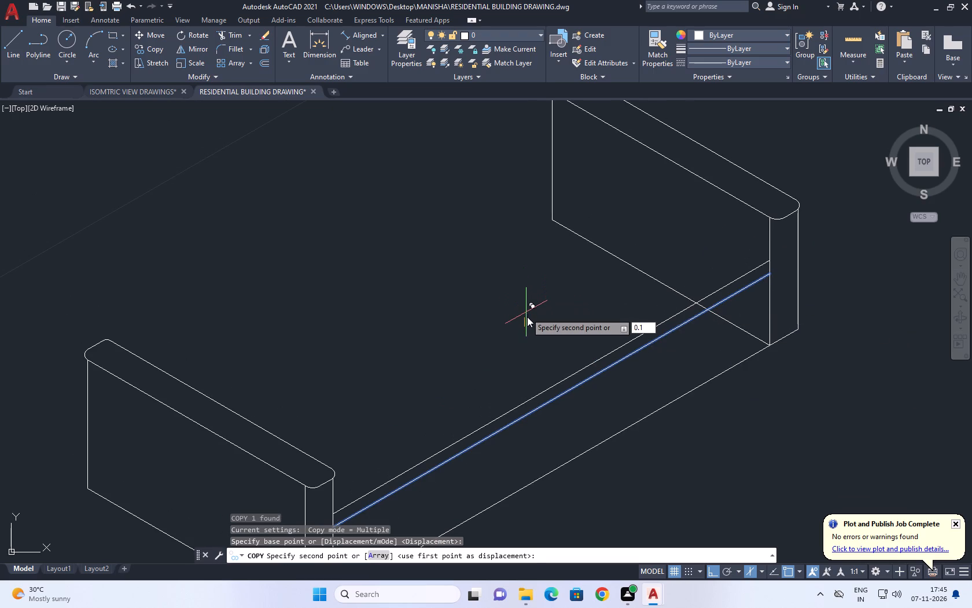
pyautogui.press('Return')
pyautogui.press('Escape')
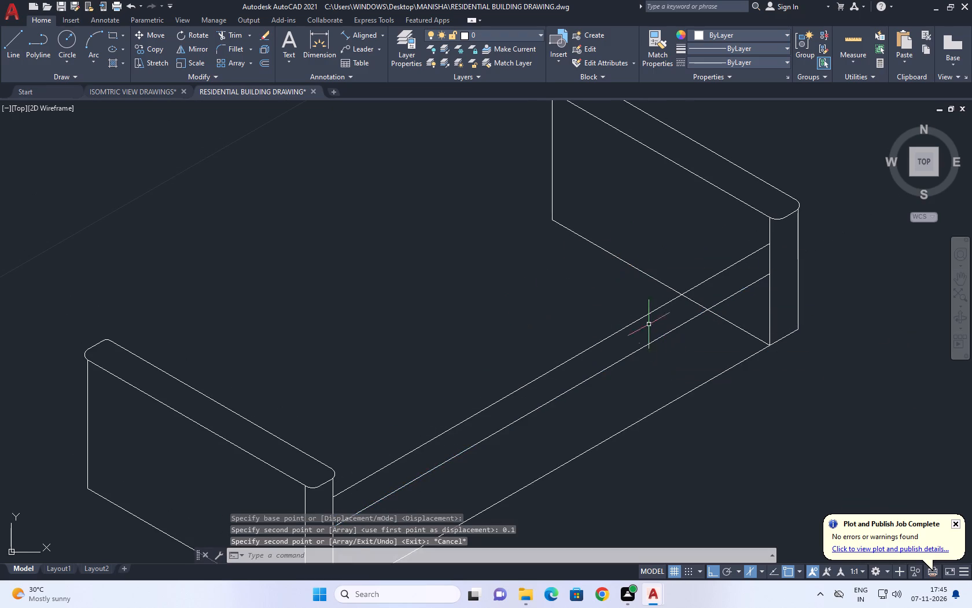
# Trim the copied panel's lower long edge where it passes below and between the upper connecting lines.
pyautogui.moveTo(640, 306); pyautogui.dragTo(625, 269, button='middle')
pyautogui.moveTo(631, 277); pyautogui.dragTo(639, 284, button='middle')
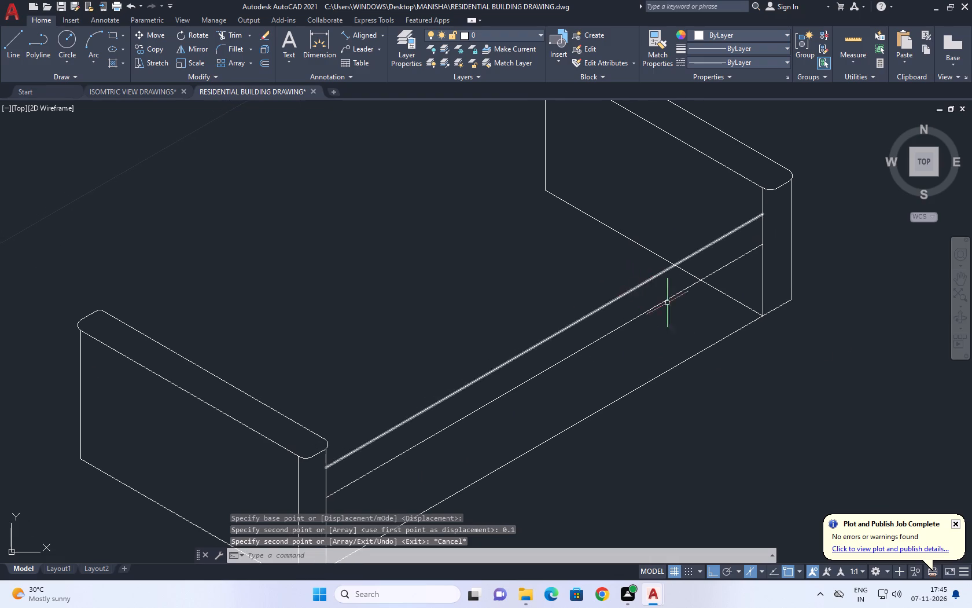
pyautogui.write('TR')
pyautogui.press('space')
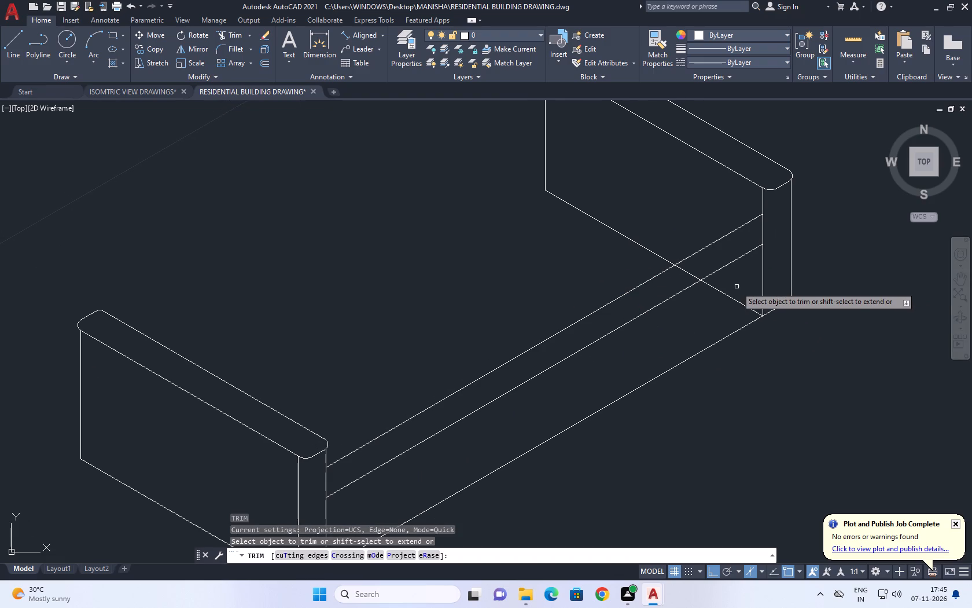
pyautogui.click(734, 293)
pyautogui.click(710, 323)
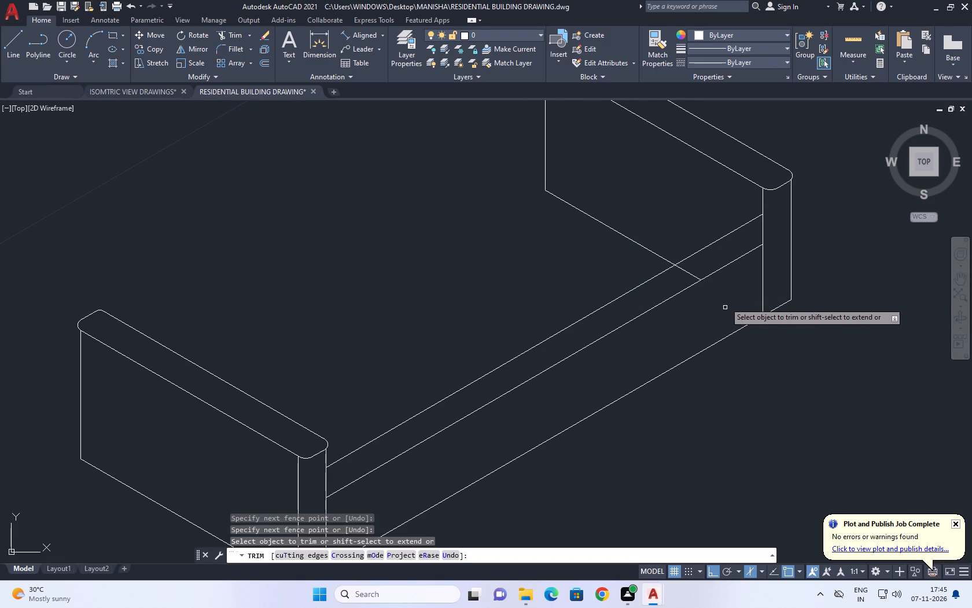
pyautogui.click(709, 262)
pyautogui.click(668, 287)
pyautogui.press('space')
# Draw the backrest outline upward from the first panel's far top corner, followed by a long 30° line toward the copied panel.
pyautogui.scroll(-1, 689, 338)
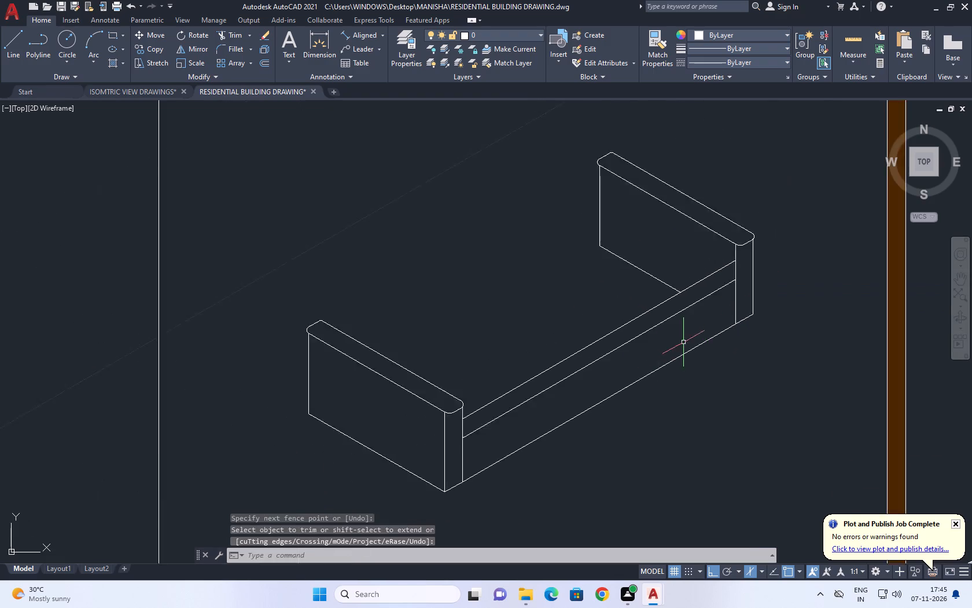
pyautogui.scroll(-1, 674, 347)
pyautogui.moveTo(548, 373); pyautogui.dragTo(531, 365, button='middle')
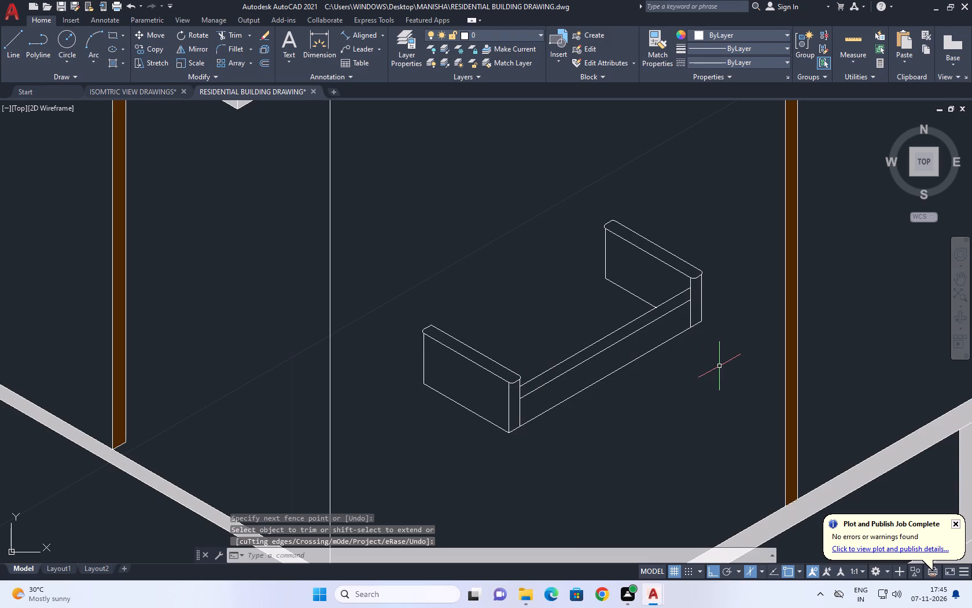
pyautogui.moveTo(528, 321); pyautogui.dragTo(538, 327, button='middle')
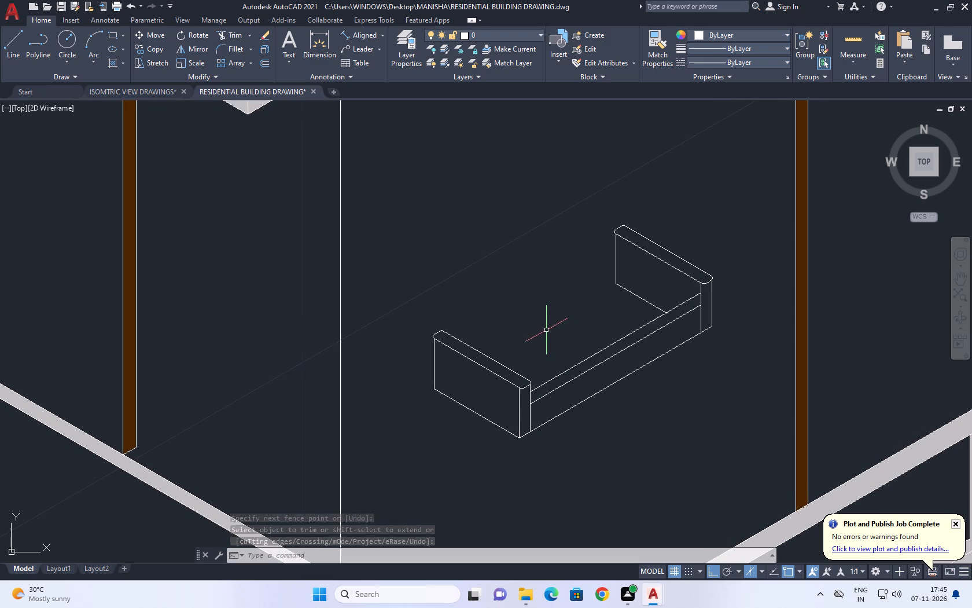
pyautogui.press('l')
pyautogui.press('space')
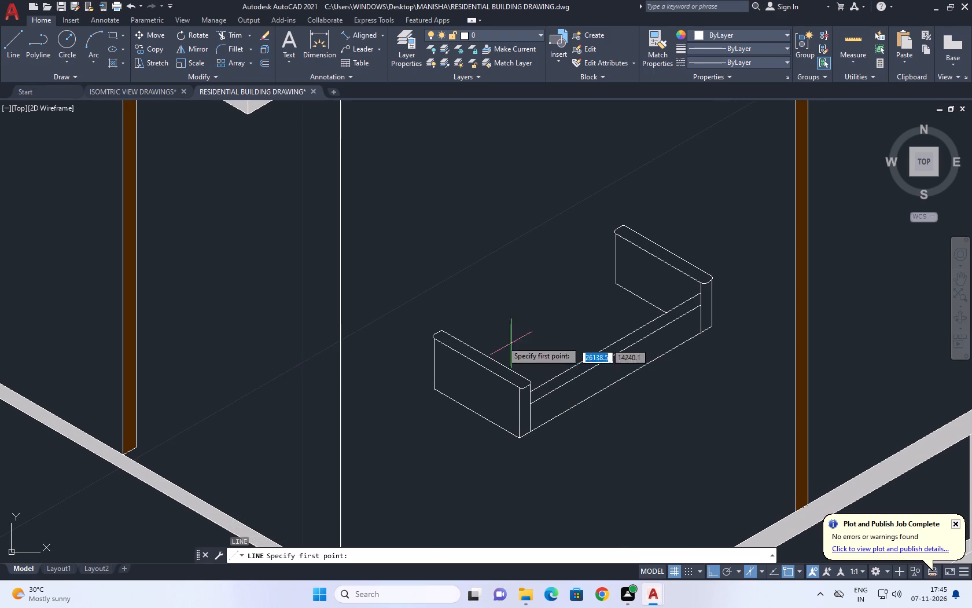
pyautogui.scroll(3, 447, 327)
pyautogui.click(429, 322)
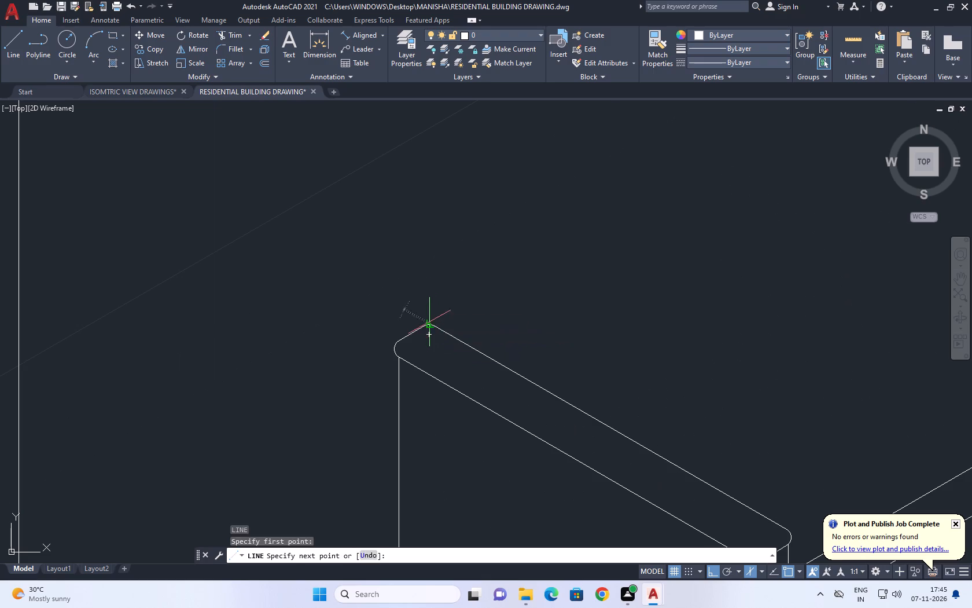
pyautogui.moveTo(430, 206); pyautogui.dragTo(424, 367, button='middle')
pyautogui.scroll(-1, 424, 369)
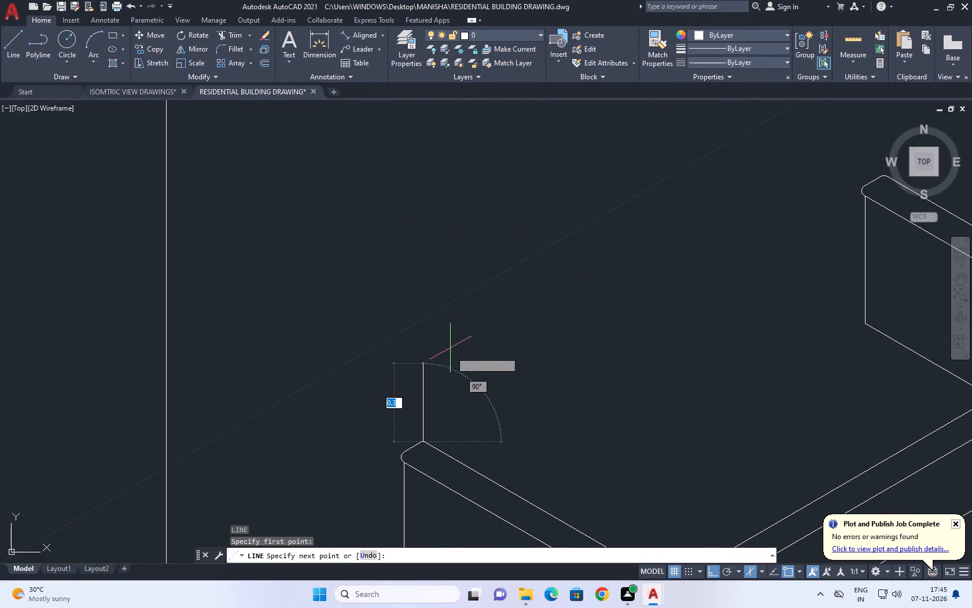
pyautogui.scroll(-1, 452, 338)
pyautogui.click(439, 329)
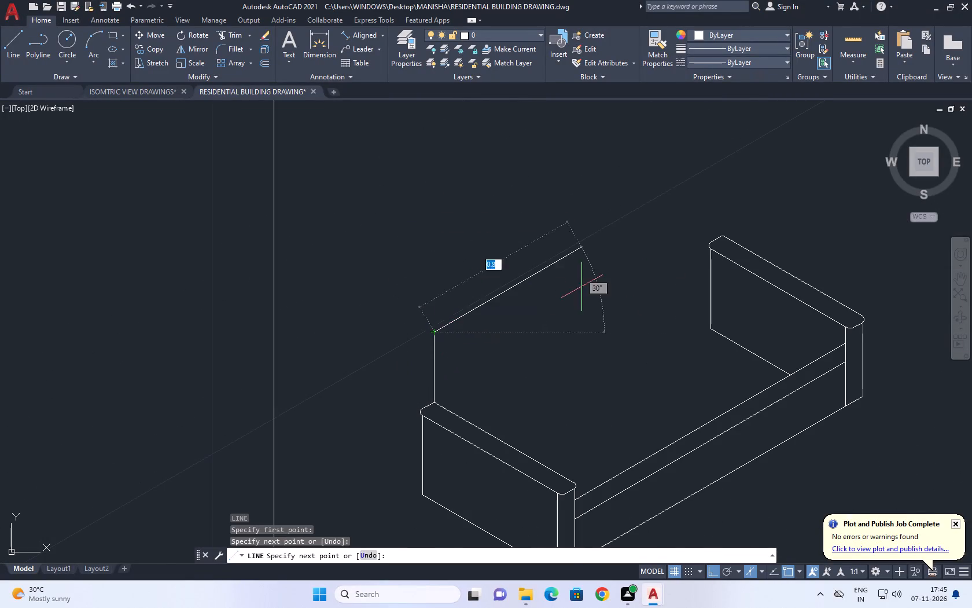
pyautogui.scroll(1, 711, 206)
pyautogui.click(699, 171)
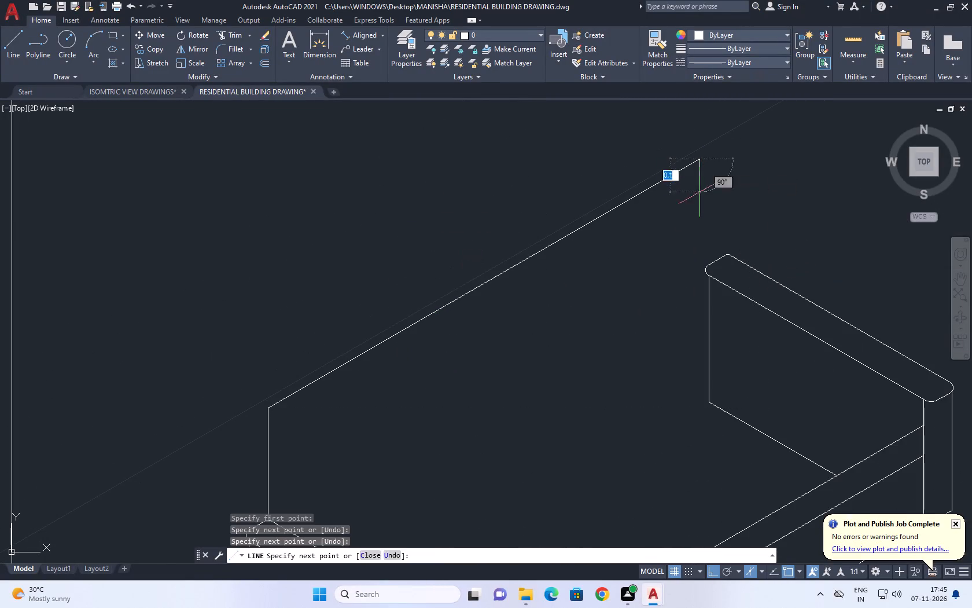
pyautogui.press('space')
# Draw a vertical line from the copied panel's far top end up past the level of the backrest's sloping top line.
pyautogui.press('space')
pyautogui.click(702, 273)
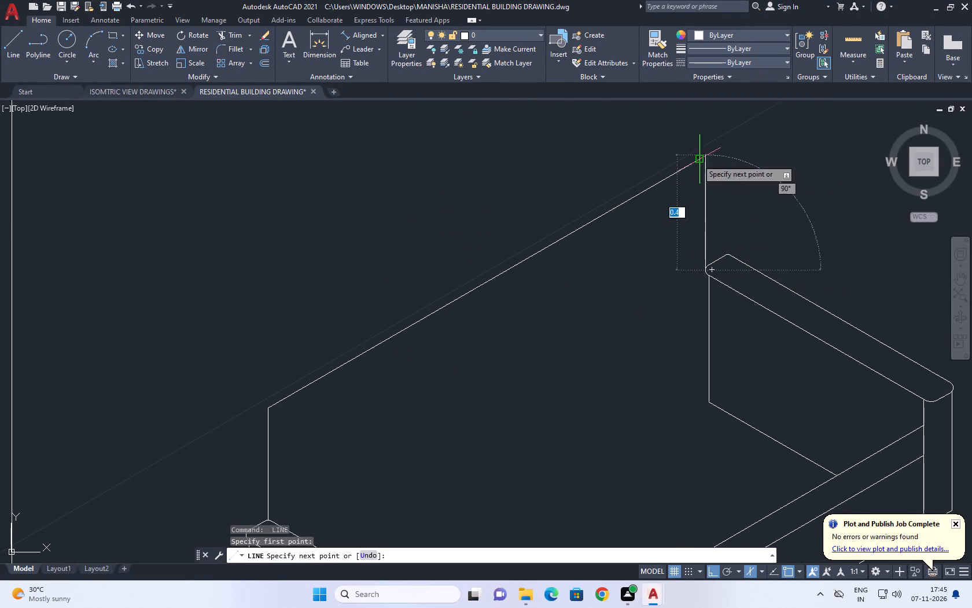
pyautogui.moveTo(699, 159); pyautogui.dragTo(705, 253, button='middle')
pyautogui.click(709, 208)
pyautogui.press('space')
# Fillet the backrest's sloping top line and the copied panel's vertical line with radius 0 into a sharp corner.
pyautogui.press('f')
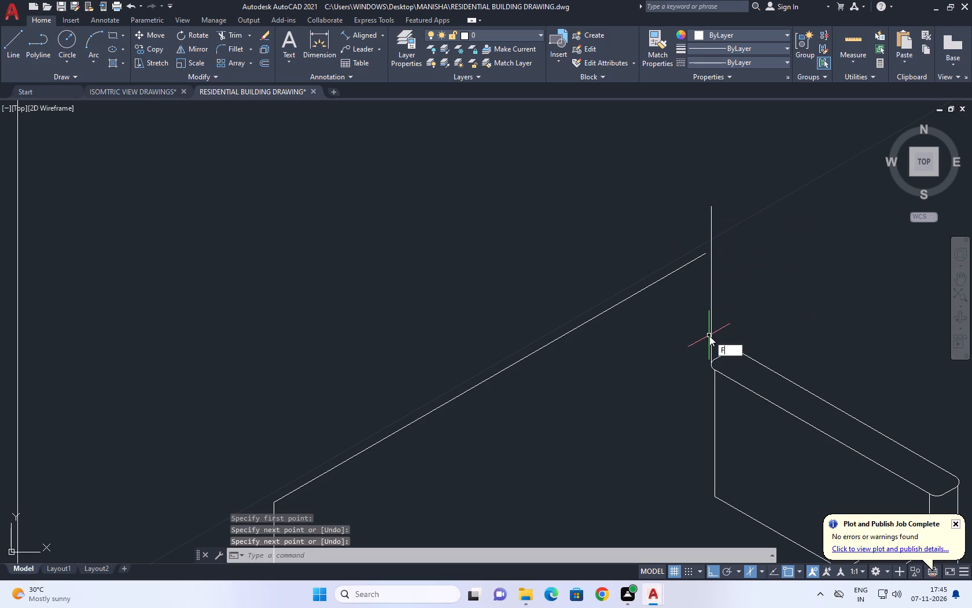
pyautogui.press('space')
pyautogui.click(699, 258)
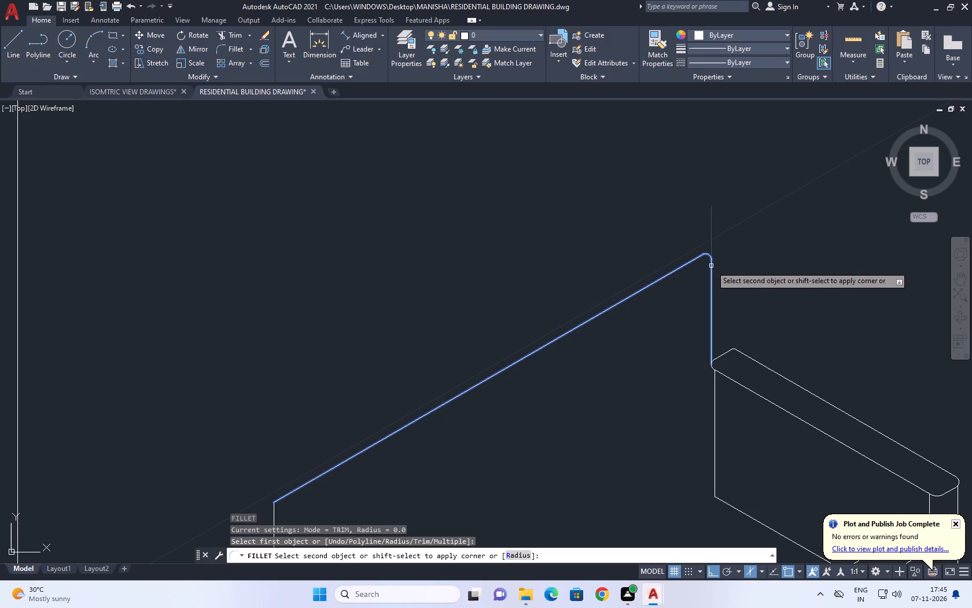
pyautogui.write('R')
pyautogui.press('space')
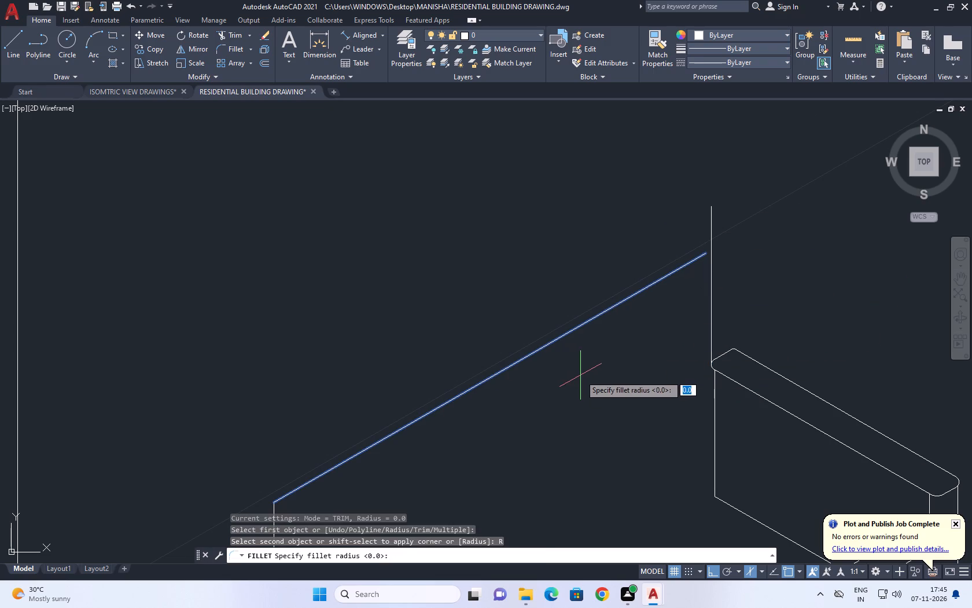
pyautogui.press('0')
pyautogui.press('Return')
pyautogui.click(710, 264)
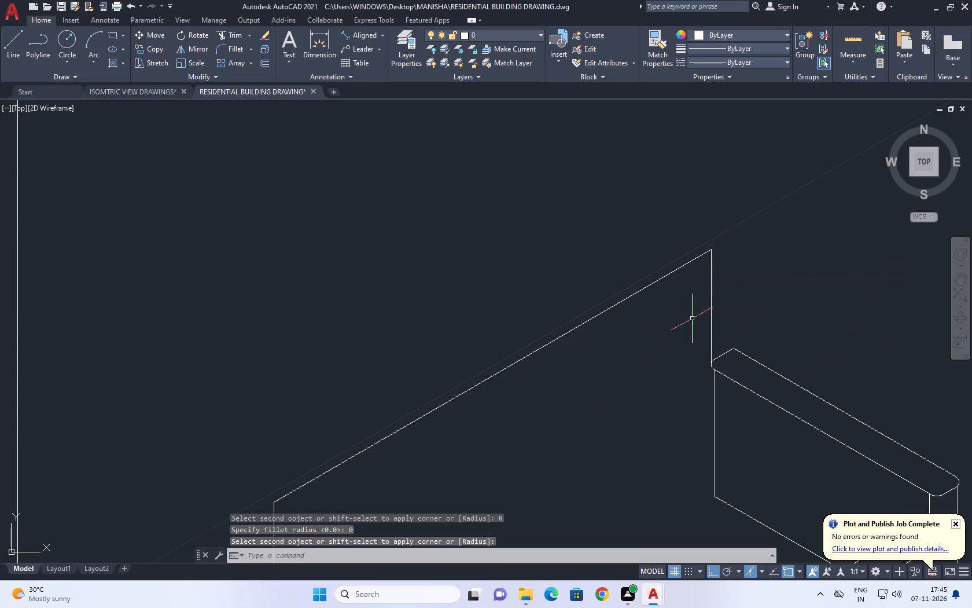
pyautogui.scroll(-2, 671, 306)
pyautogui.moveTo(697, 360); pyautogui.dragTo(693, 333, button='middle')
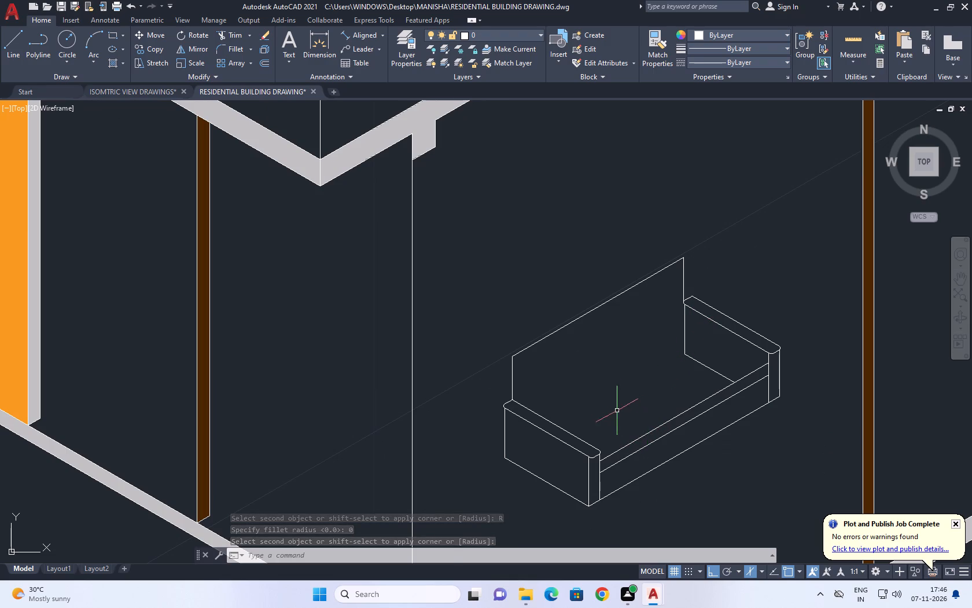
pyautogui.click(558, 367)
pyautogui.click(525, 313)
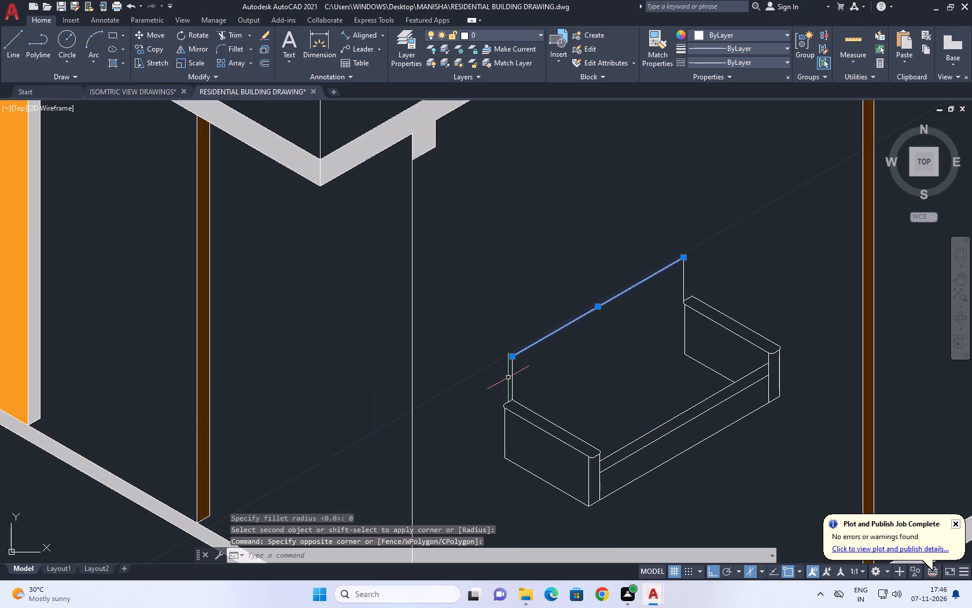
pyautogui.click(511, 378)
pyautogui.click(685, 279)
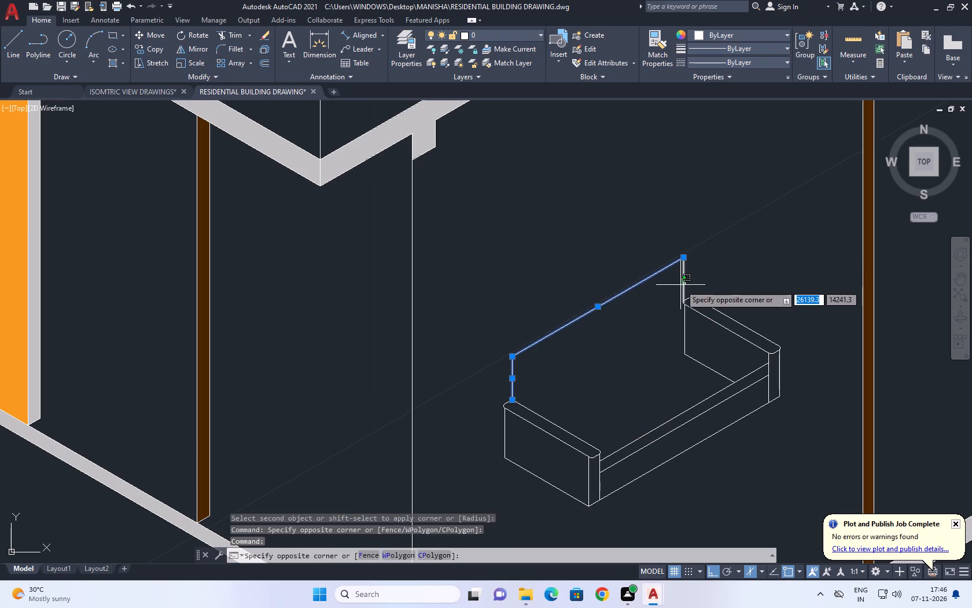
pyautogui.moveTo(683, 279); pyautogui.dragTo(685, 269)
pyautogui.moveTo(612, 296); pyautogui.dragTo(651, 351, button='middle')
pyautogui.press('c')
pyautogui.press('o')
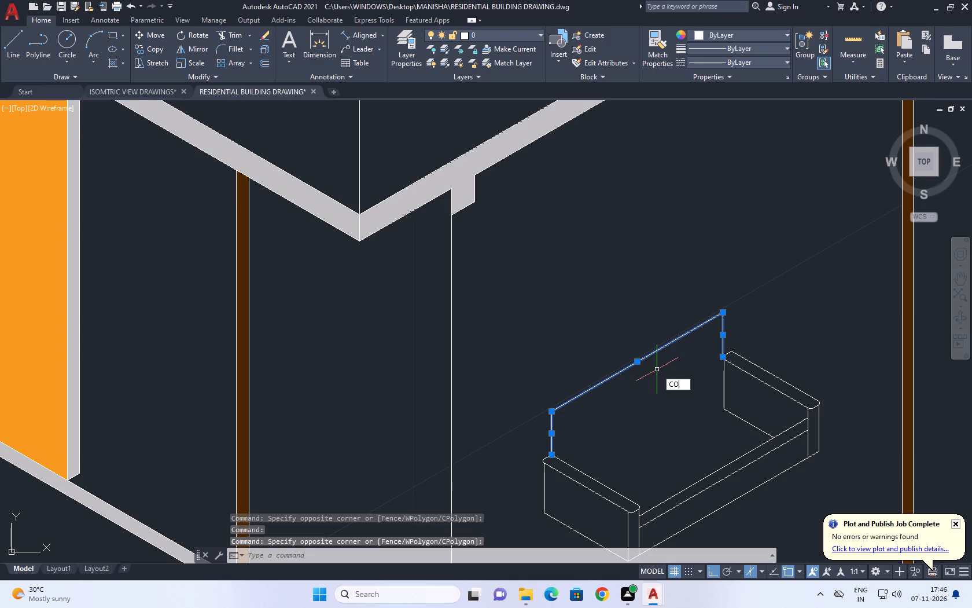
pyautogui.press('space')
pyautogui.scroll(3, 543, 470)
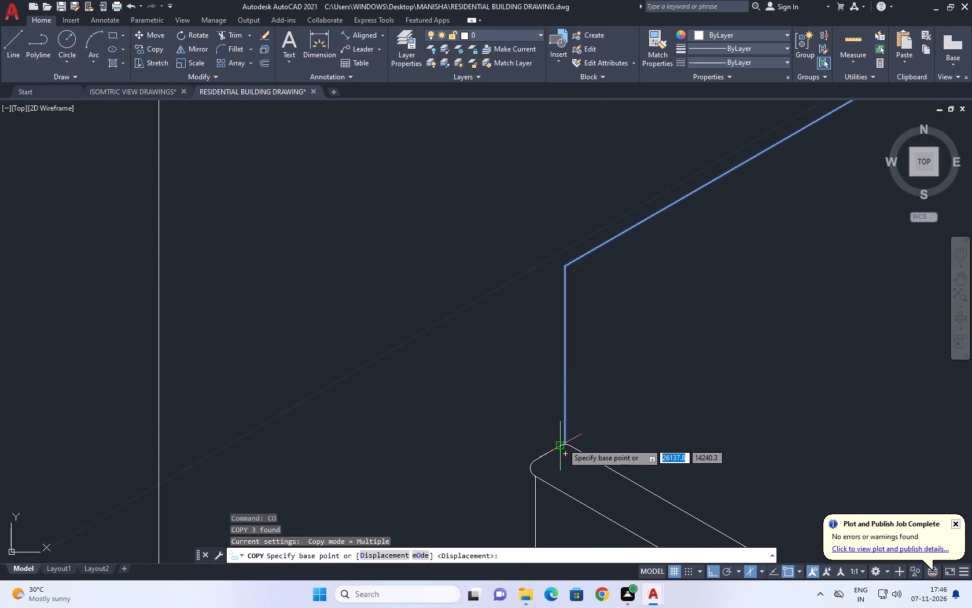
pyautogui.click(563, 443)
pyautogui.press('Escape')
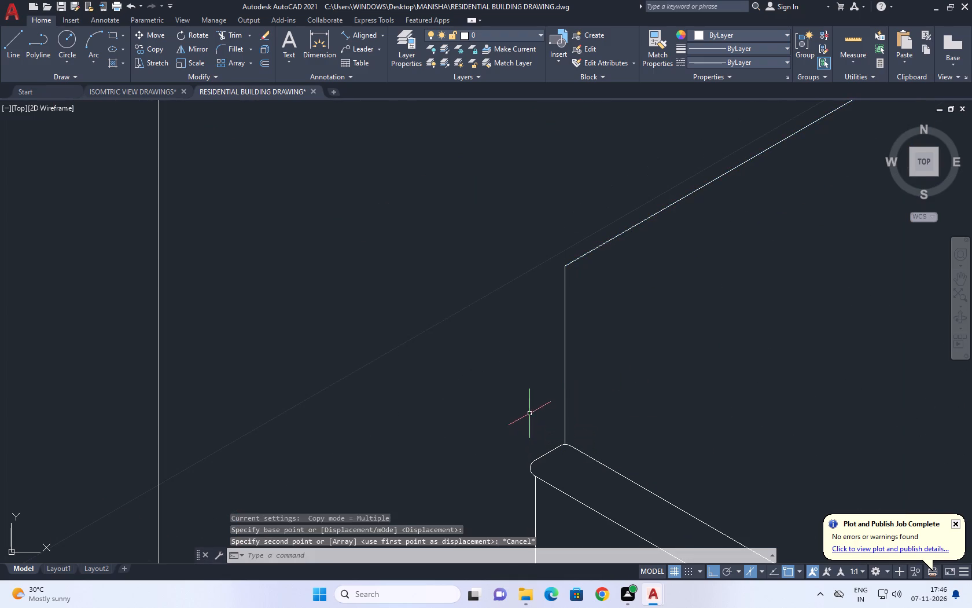
# Copy the backrest's vertical line at the first panel along the 30° axis onto the middle of the panel's short far top edge.
pyautogui.click(576, 380)
pyautogui.click(542, 380)
pyautogui.moveTo(566, 389); pyautogui.dragTo(602, 362, button='middle')
pyautogui.press('c')
pyautogui.write('O')
pyautogui.press('space')
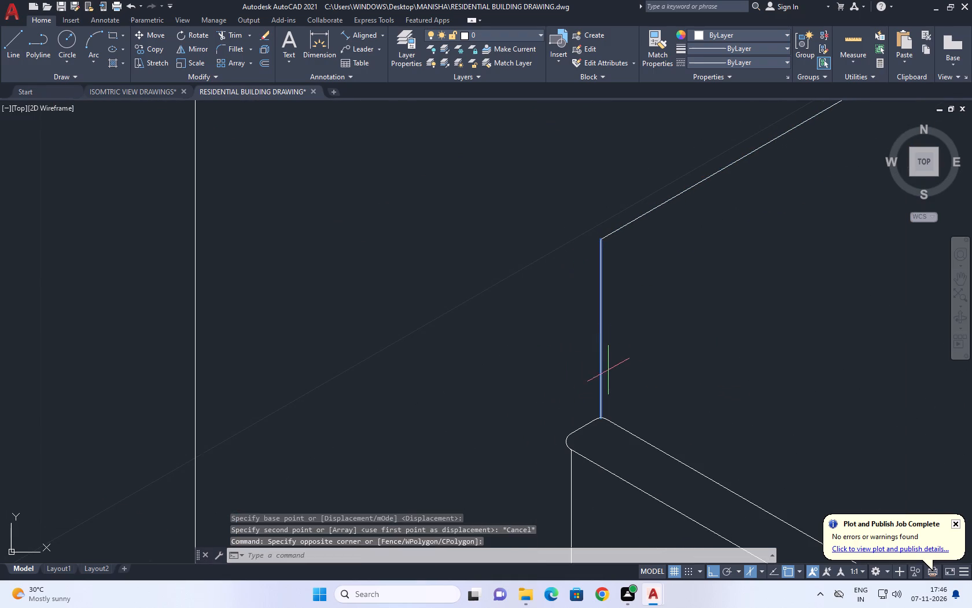
pyautogui.click(599, 417)
pyautogui.click(584, 427)
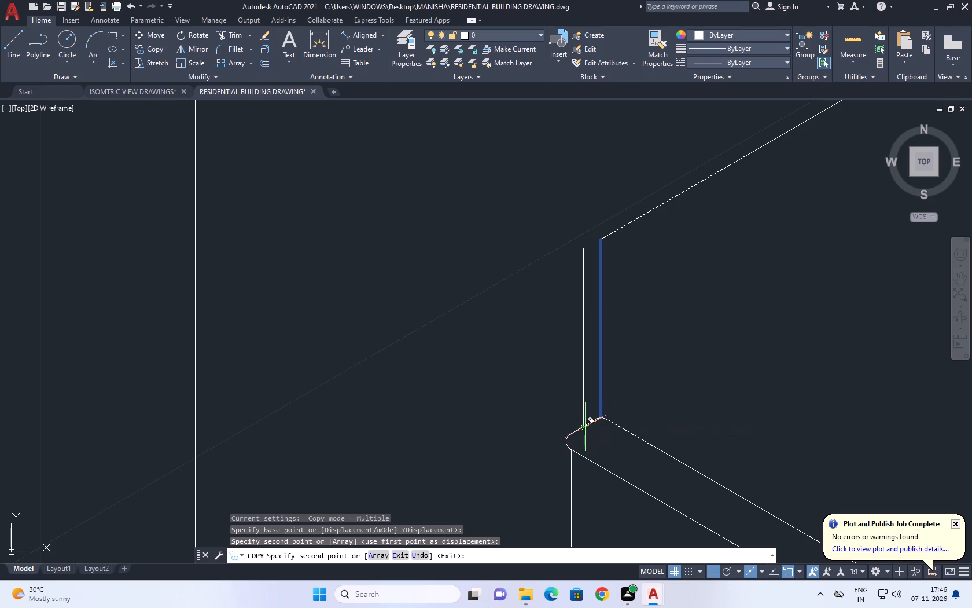
pyautogui.press('space')
# Copy the backrest's sloping top line 0.05 backward along the 150° isometric axis to give the backrest thickness.
pyautogui.moveTo(595, 296); pyautogui.dragTo(627, 411, button='middle')
pyautogui.click(660, 357)
pyautogui.click(642, 305)
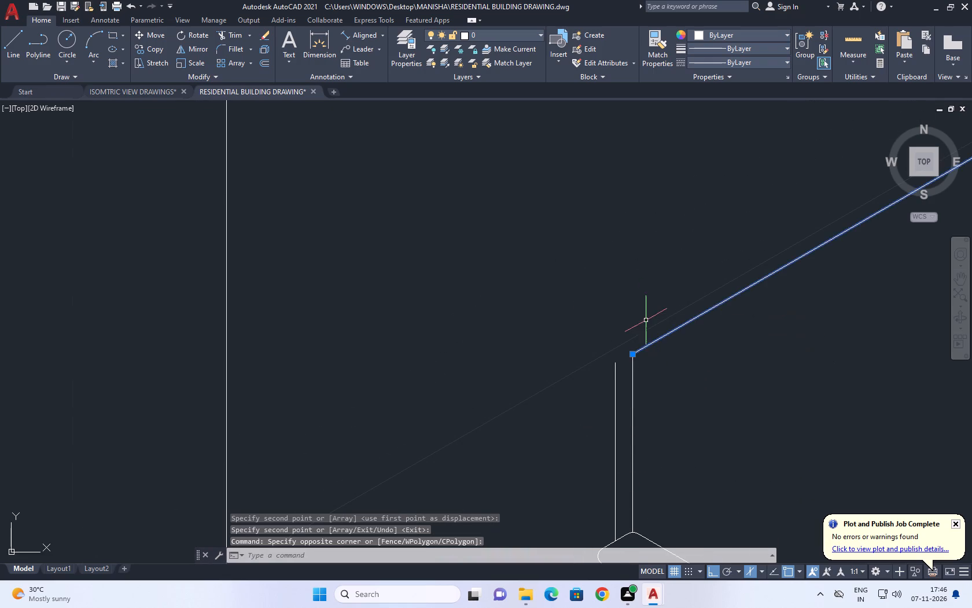
pyautogui.moveTo(649, 324); pyautogui.dragTo(654, 357, button='middle')
pyautogui.moveTo(655, 451); pyautogui.dragTo(650, 424, button='middle')
pyautogui.write('CO')
pyautogui.press('space')
pyautogui.click(631, 357)
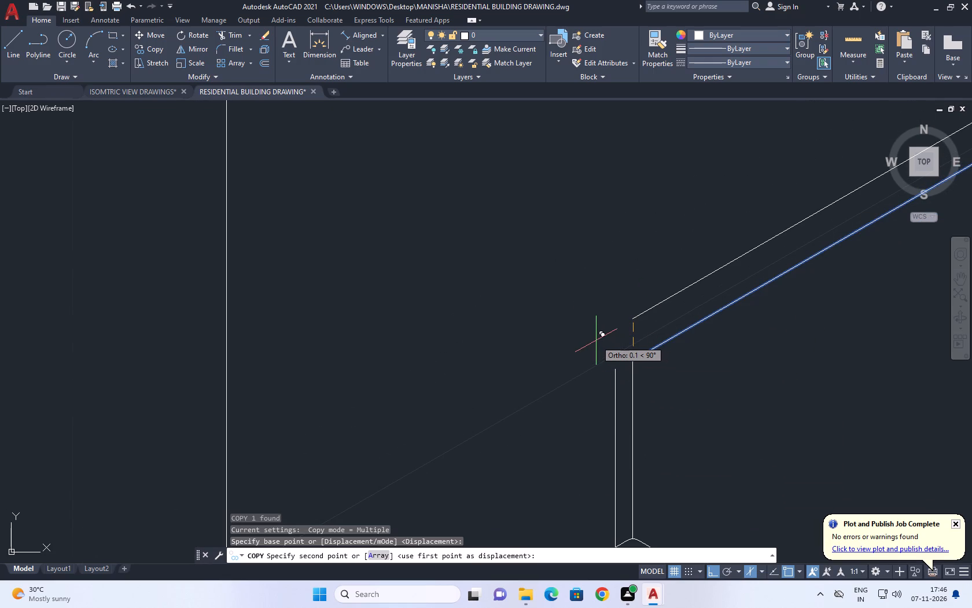
pyautogui.press('F5')
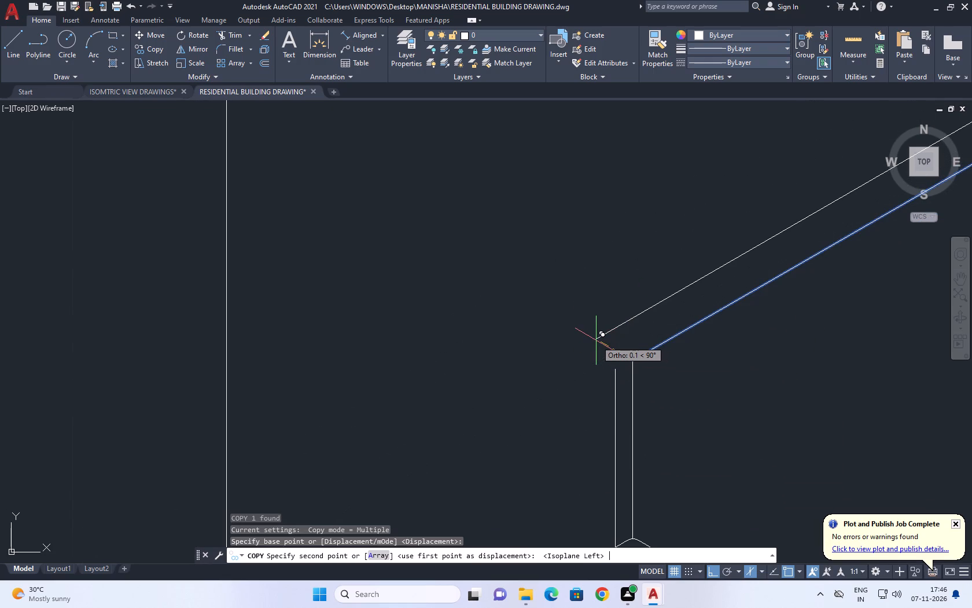
pyautogui.write('0.1')
pyautogui.press('Return')
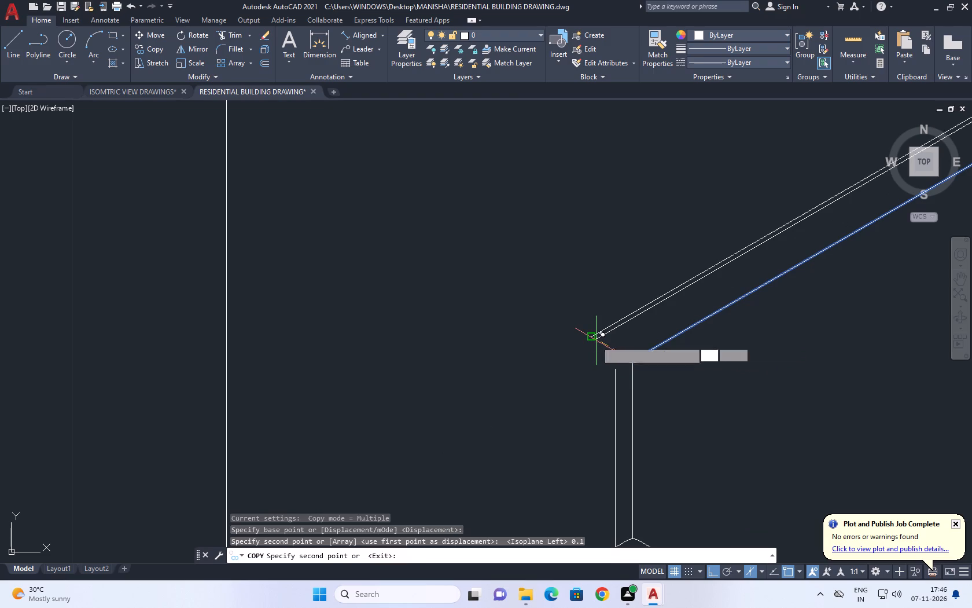
pyautogui.hotkey('ctrl', 'z')
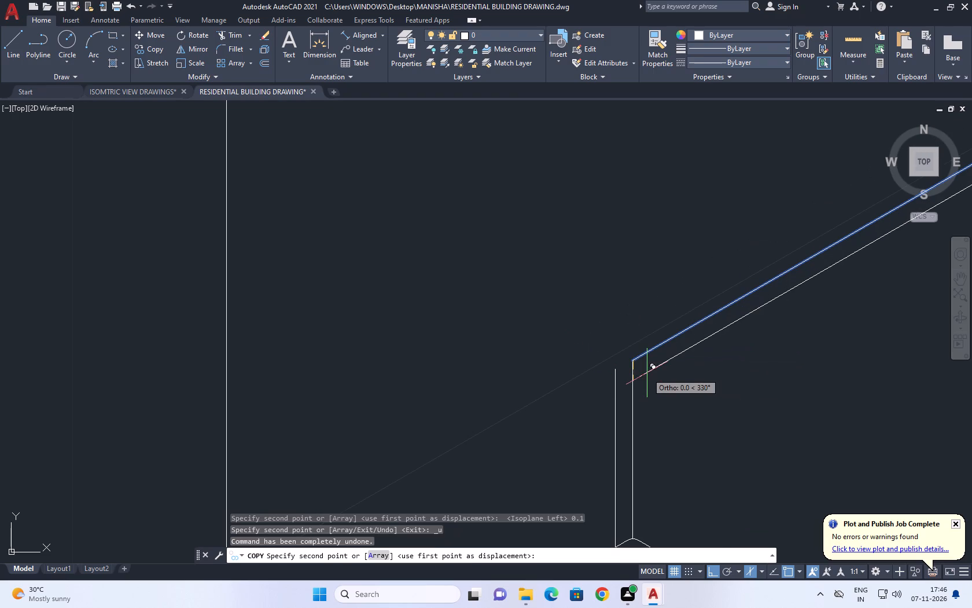
pyautogui.press('F5')
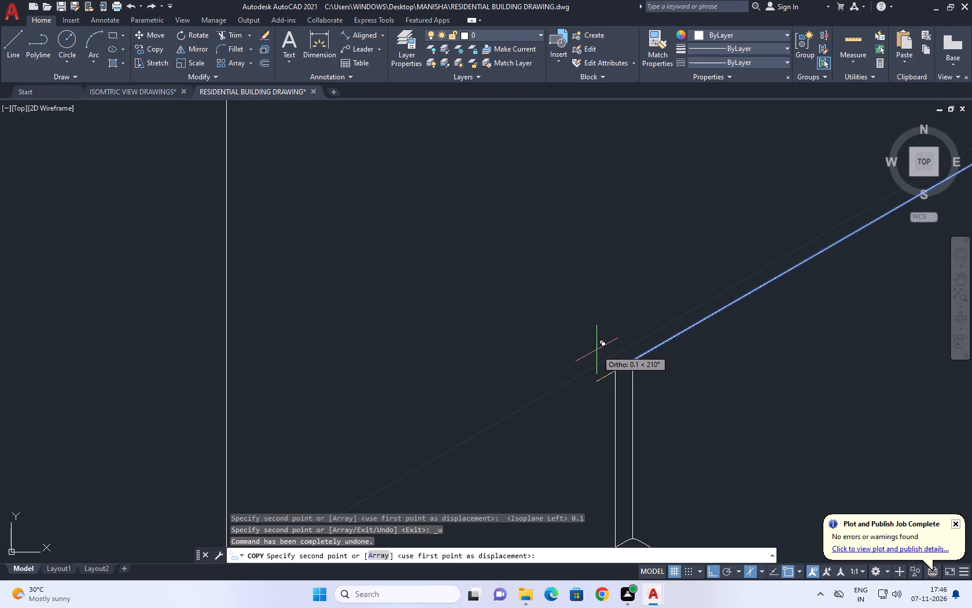
pyautogui.write('0.')
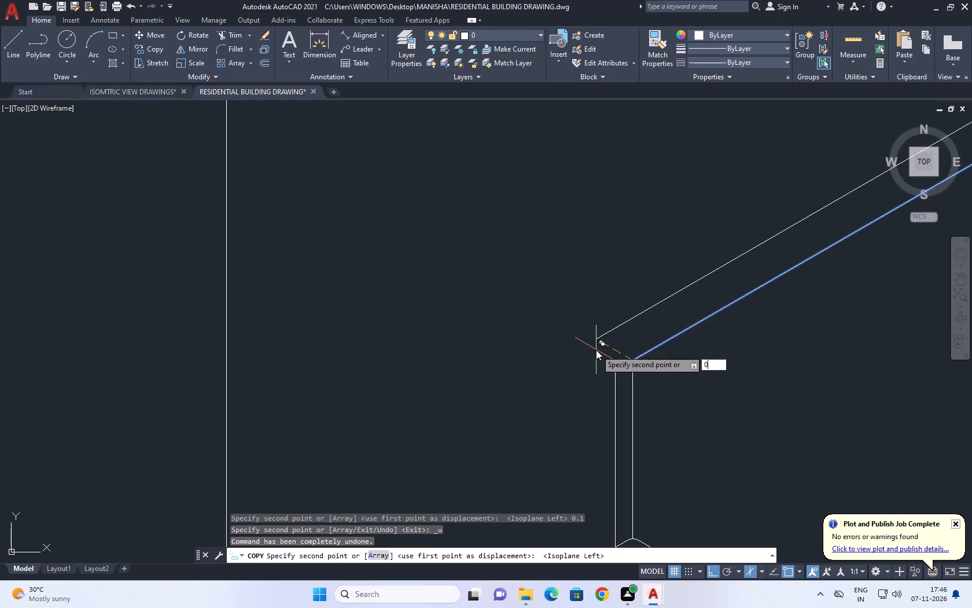
pyautogui.write('05')
pyautogui.press('Return')
pyautogui.moveTo(623, 357); pyautogui.dragTo(613, 335, button='middle')
pyautogui.press('Escape')
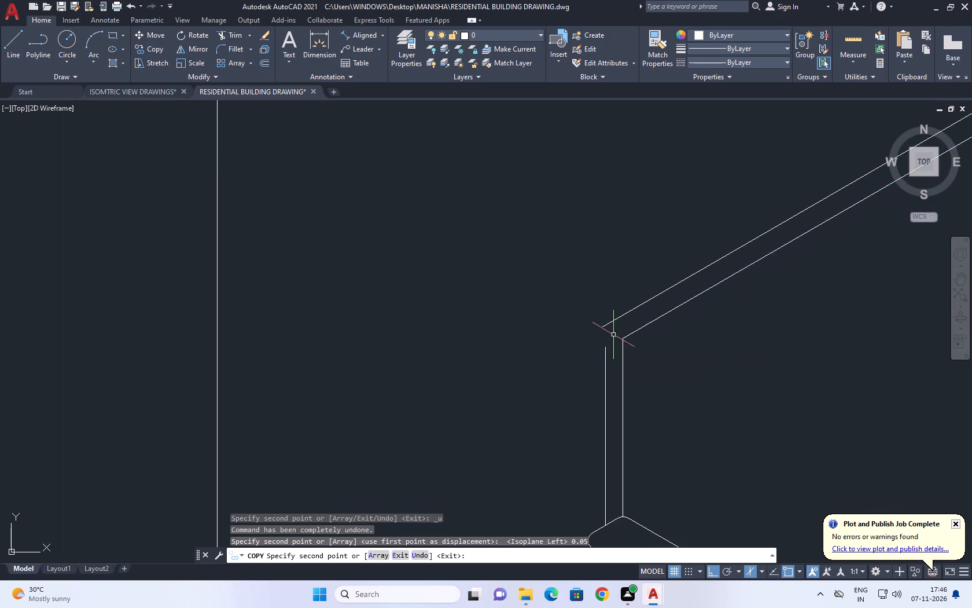
# Fillet the copied vertical line and the copied sloping top line with radius 0 into a sharp corner above the first panel.
pyautogui.scroll(-2, 607, 359)
pyautogui.moveTo(630, 398); pyautogui.dragTo(548, 434, button='middle')
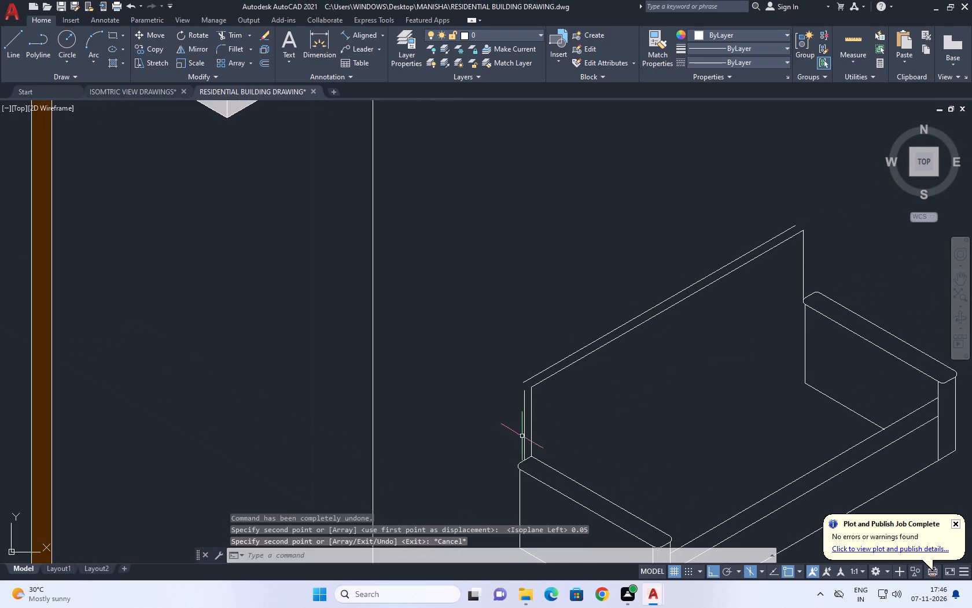
pyautogui.scroll(1, 522, 379)
pyautogui.press('f')
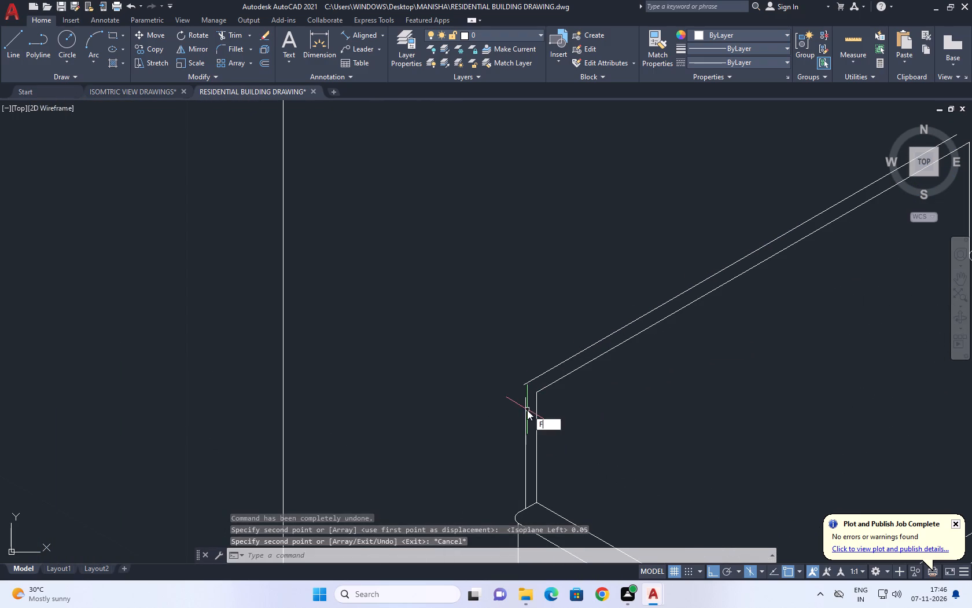
pyautogui.press('space')
pyautogui.click(526, 404)
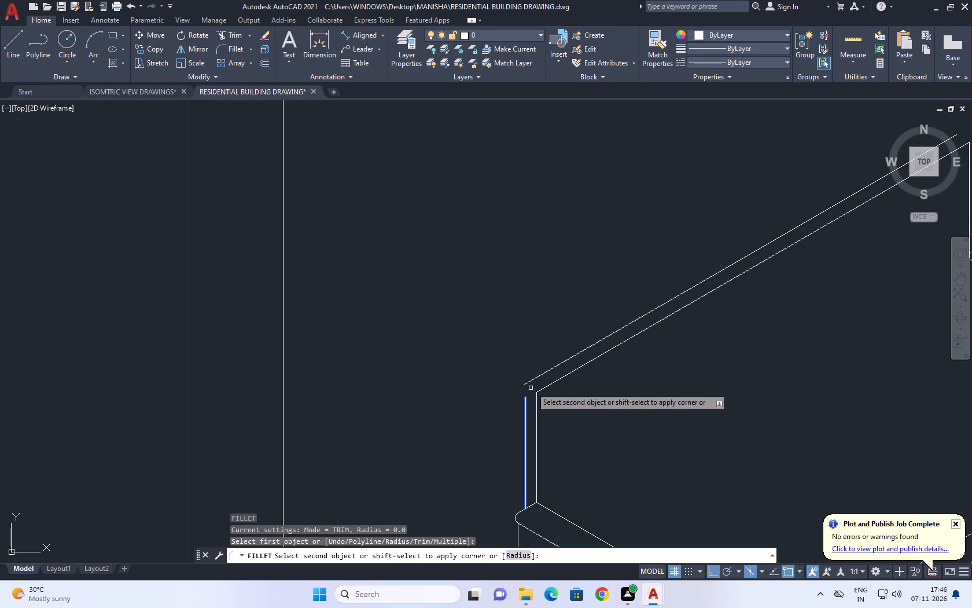
pyautogui.click(537, 376)
# Draw a short line joining the two sloping top lines at the backrest's upper end above the second panel.
pyautogui.scroll(-1, 542, 397)
pyautogui.moveTo(740, 323); pyautogui.dragTo(636, 400, button='middle')
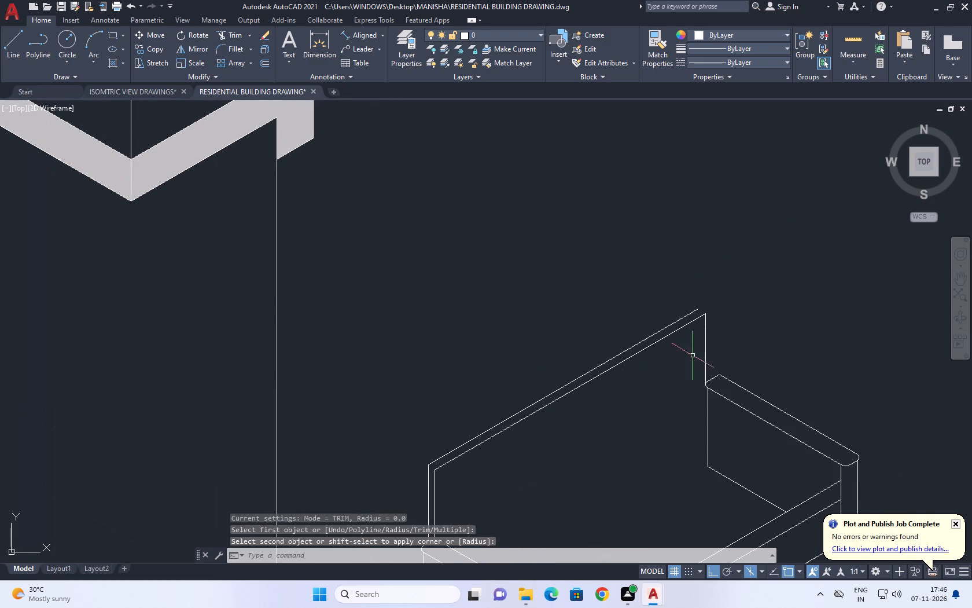
pyautogui.moveTo(718, 342); pyautogui.dragTo(670, 426, button='middle')
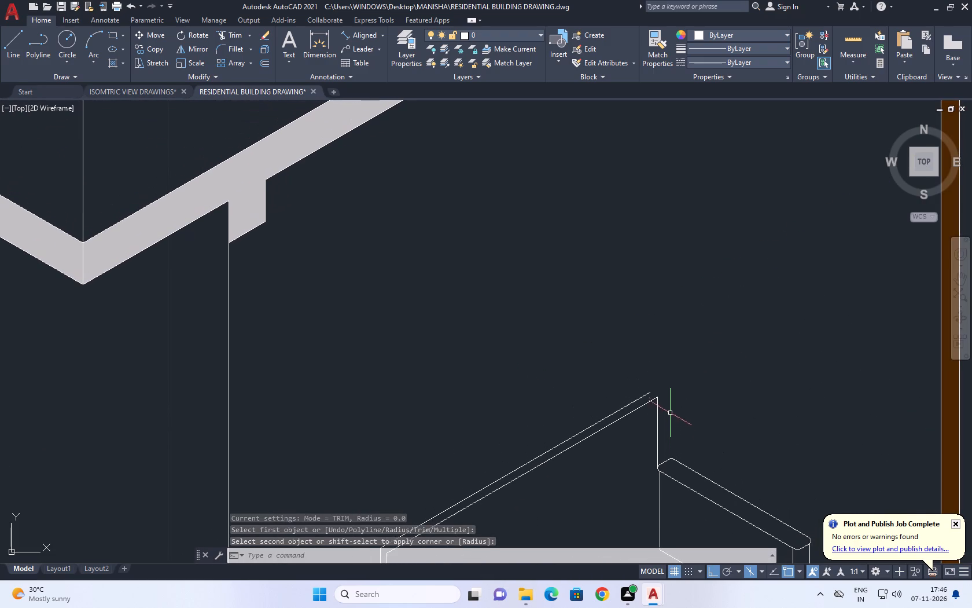
pyautogui.moveTo(644, 408); pyautogui.dragTo(658, 372, button='middle')
pyautogui.press('l')
pyautogui.press('space')
pyautogui.click(676, 364)
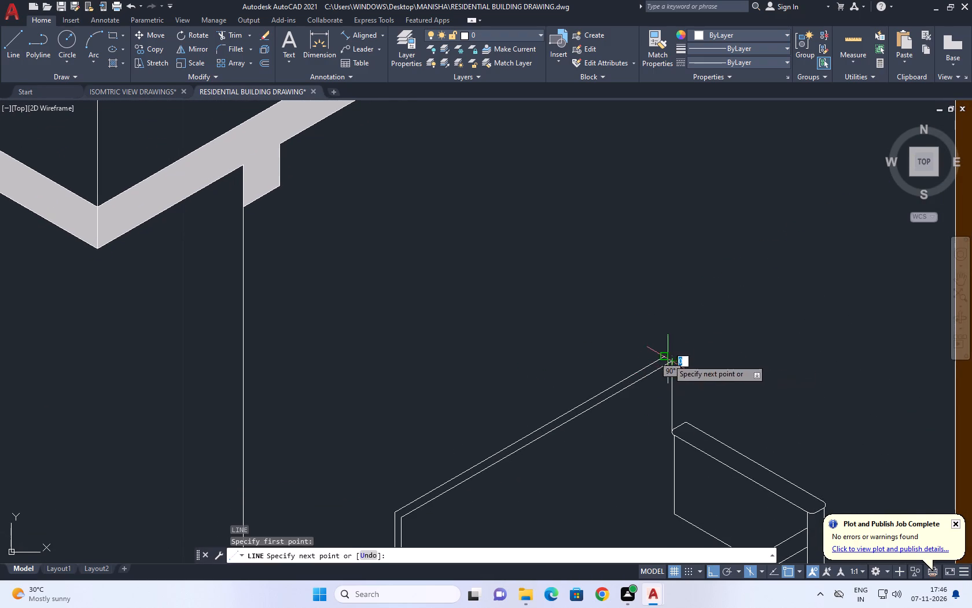
pyautogui.click(665, 358)
pyautogui.scroll(-3, 693, 324)
pyautogui.press('space')
# Draw a short line joining the inner and outer top corners of the backrest at the first panel.
pyautogui.scroll(5, 633, 373)
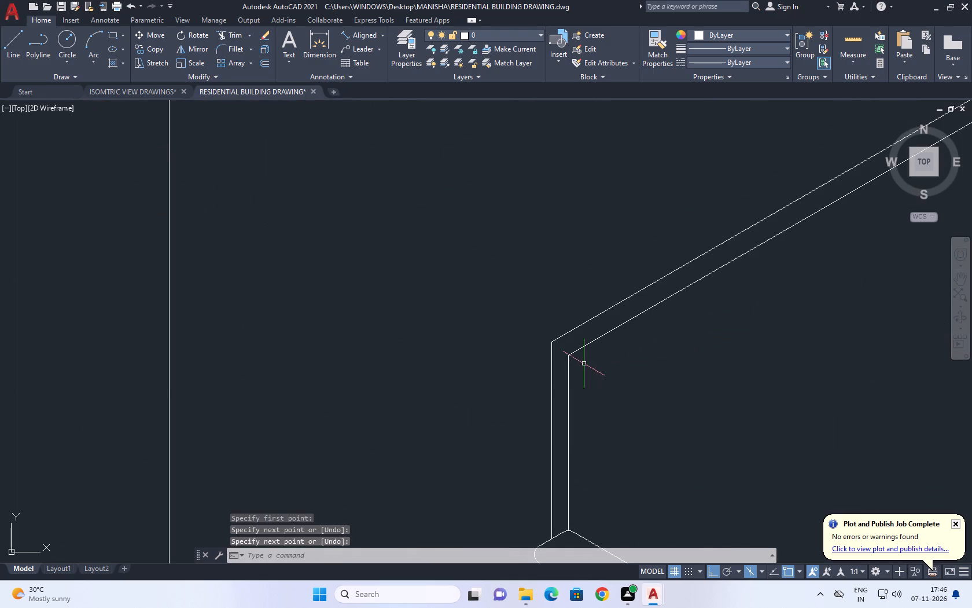
pyautogui.press('space')
pyautogui.click(569, 357)
pyautogui.click(552, 342)
pyautogui.scroll(-3, 629, 250)
pyautogui.press('space')
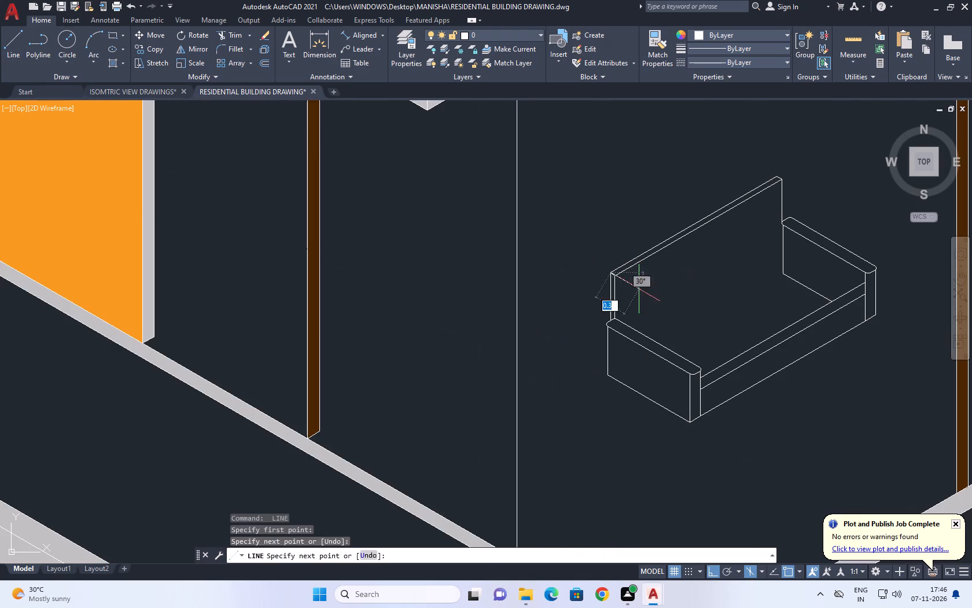
# Draw a vertical dividing line from the middle of the backrest's front top edge partway down toward the seat.
pyautogui.moveTo(704, 234); pyautogui.dragTo(645, 303, button='middle')
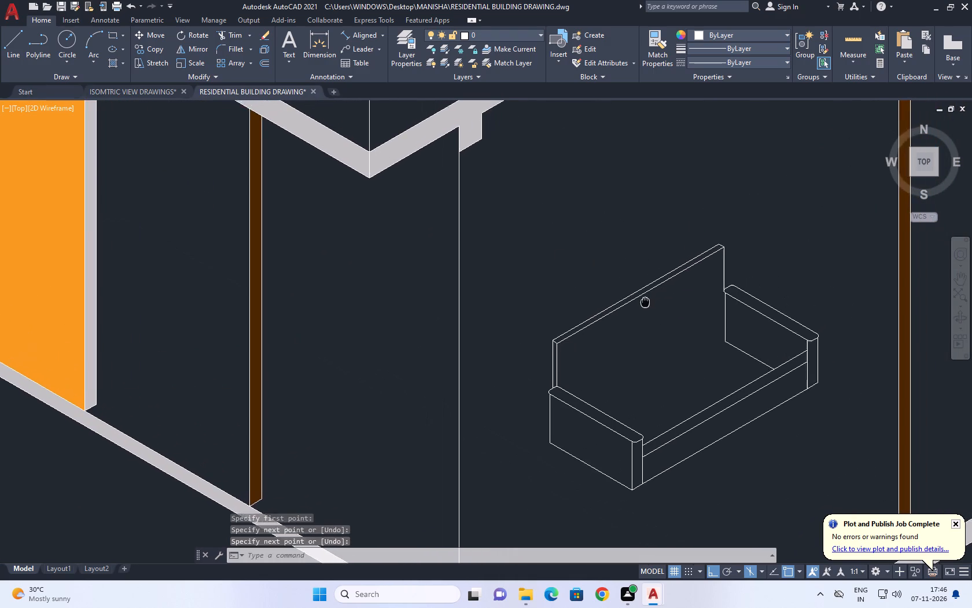
pyautogui.moveTo(645, 303); pyautogui.dragTo(636, 319, button='middle')
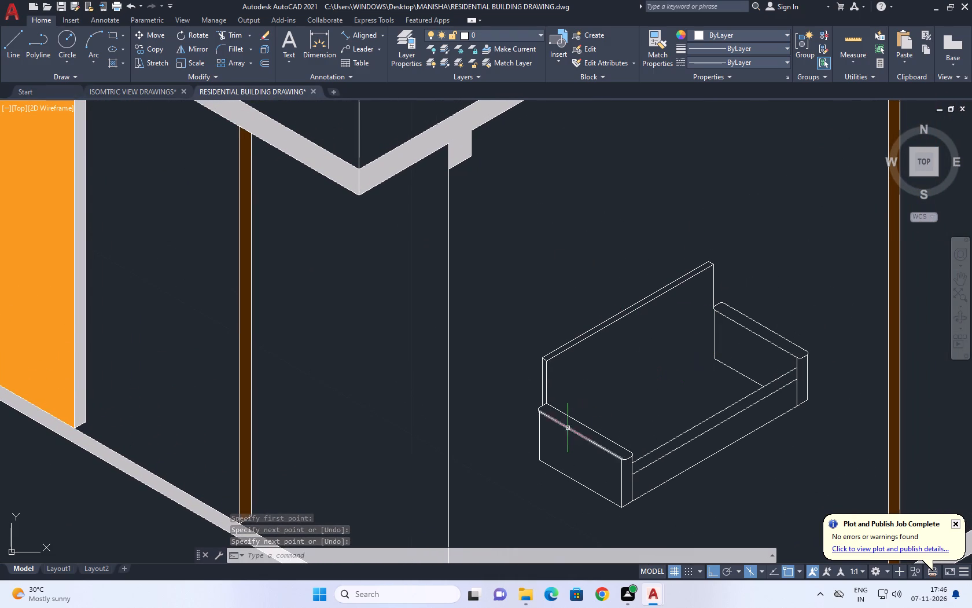
pyautogui.moveTo(621, 395); pyautogui.dragTo(521, 395, button='middle')
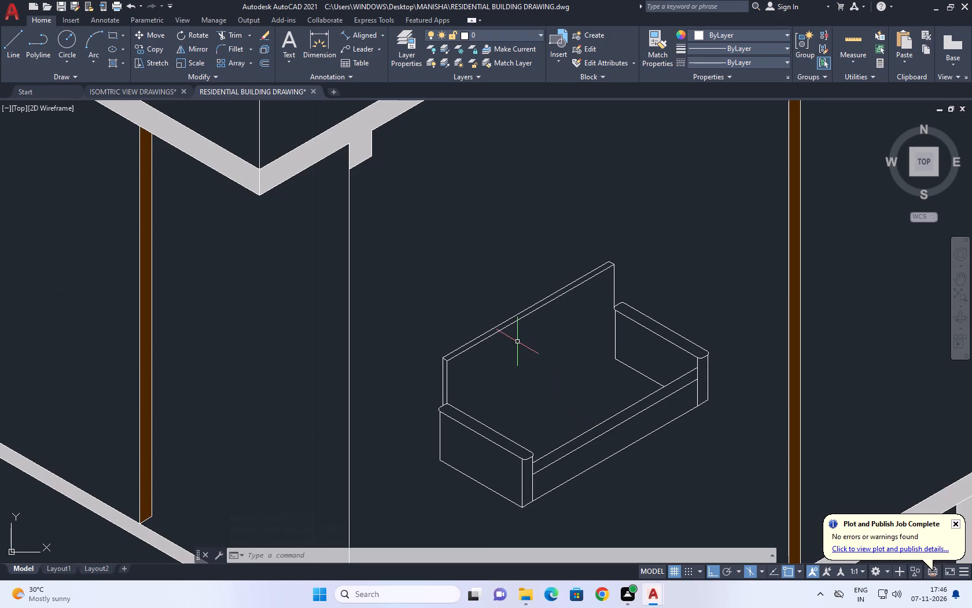
pyautogui.press('l')
pyautogui.press('space')
pyautogui.click(533, 313)
pyautogui.scroll(1, 532, 366)
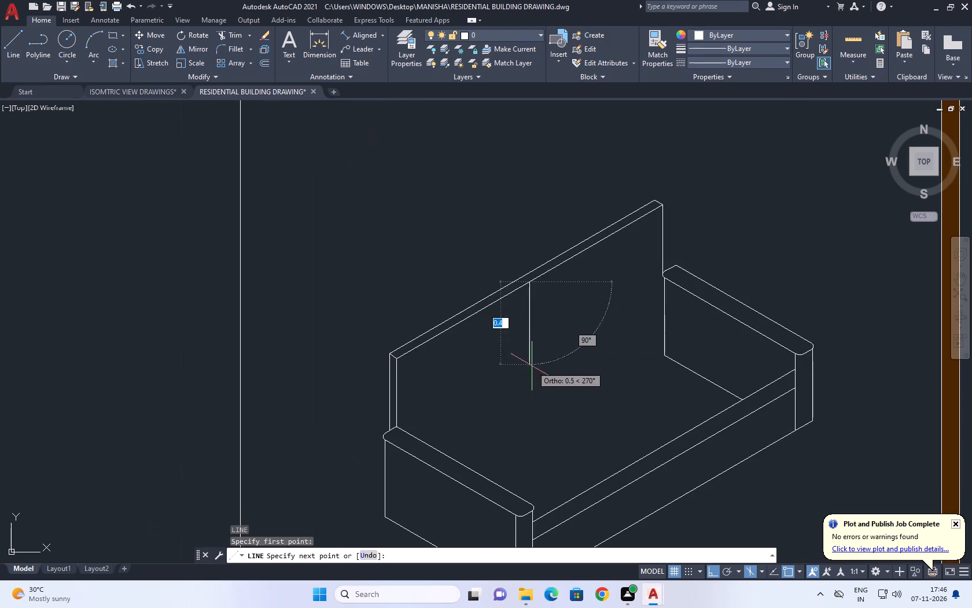
pyautogui.click(533, 383)
pyautogui.press('space')
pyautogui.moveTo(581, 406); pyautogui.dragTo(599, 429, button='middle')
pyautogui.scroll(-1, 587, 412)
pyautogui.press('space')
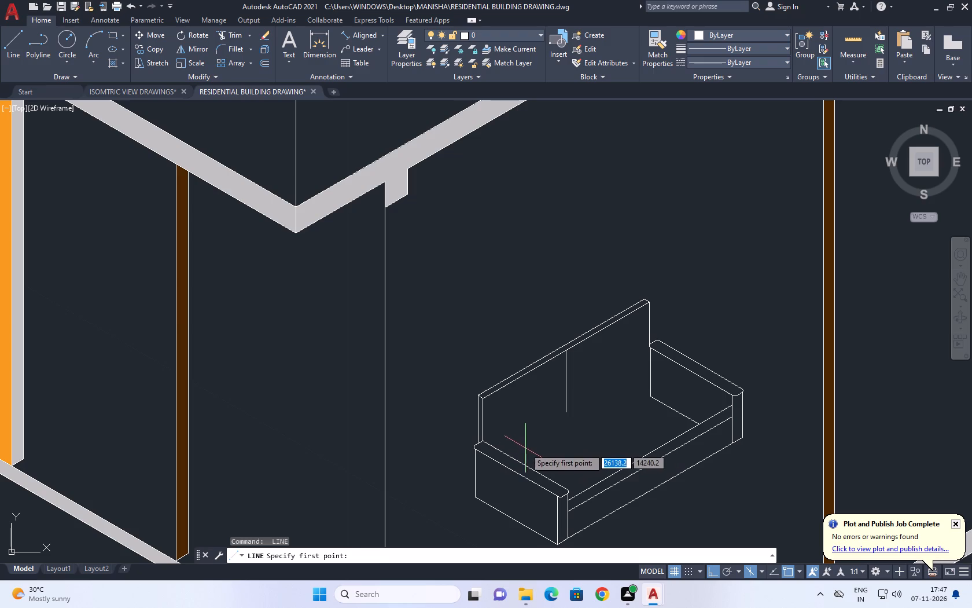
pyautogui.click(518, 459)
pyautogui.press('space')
# Draw the seat's rear edge from the second panel's inner bottom corner along the 30° axis to beyond the first panel's top.
pyautogui.press('space')
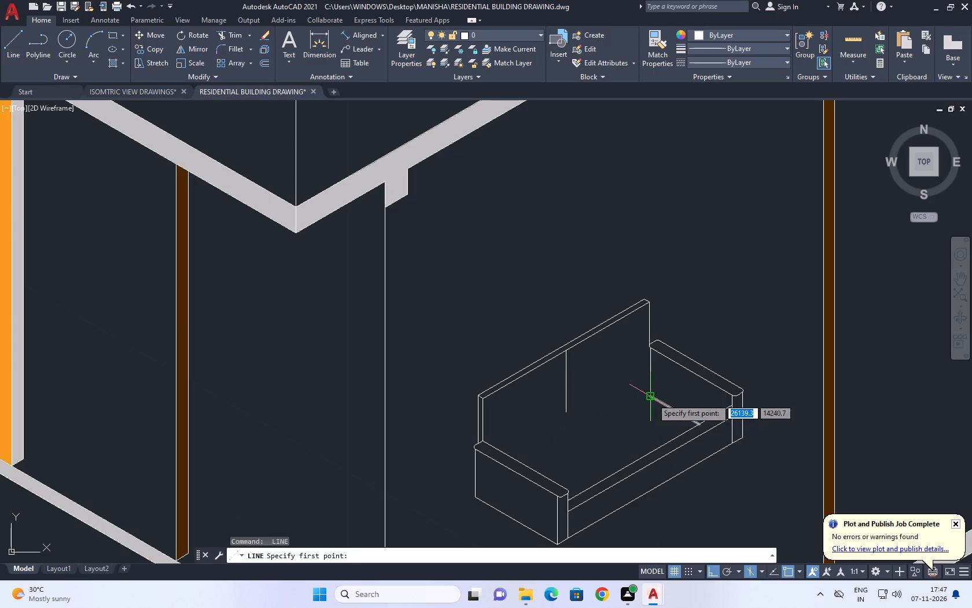
pyautogui.click(652, 398)
pyautogui.press('F5')
pyautogui.scroll(1, 520, 456)
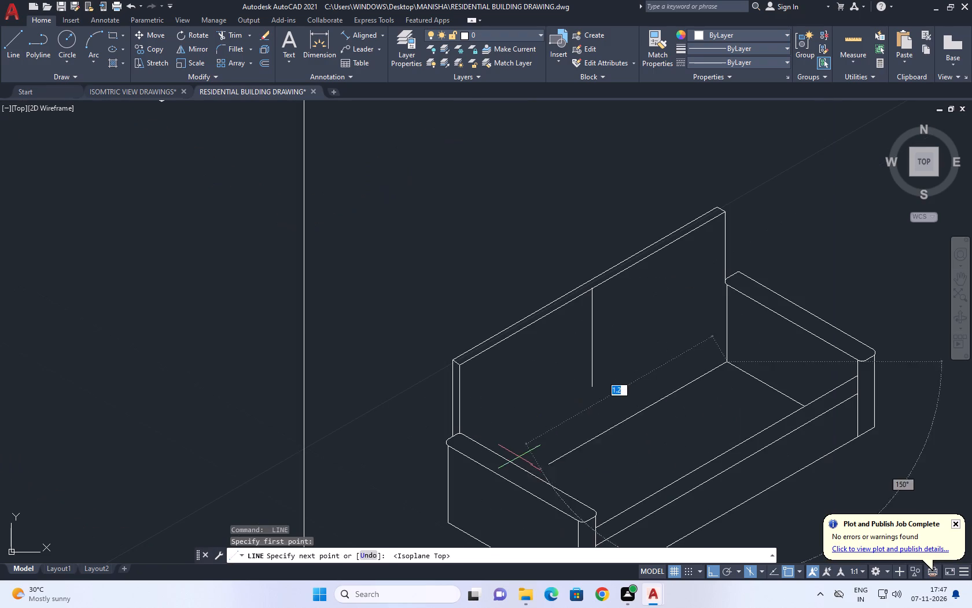
pyautogui.click(518, 471)
pyautogui.hotkey('ctrl', 'z')
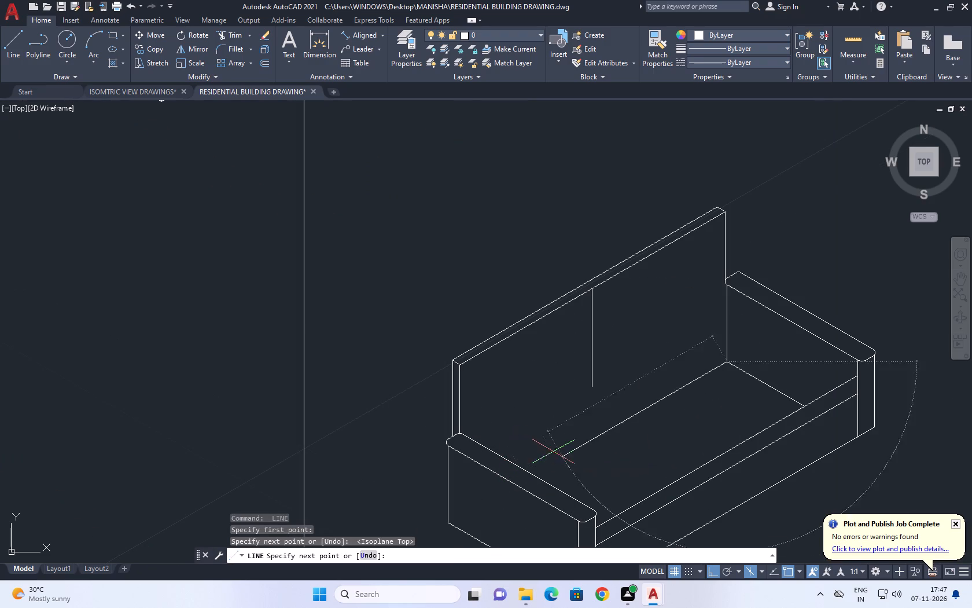
pyautogui.scroll(3, 552, 481)
pyautogui.moveTo(447, 465); pyautogui.dragTo(568, 366, button='middle')
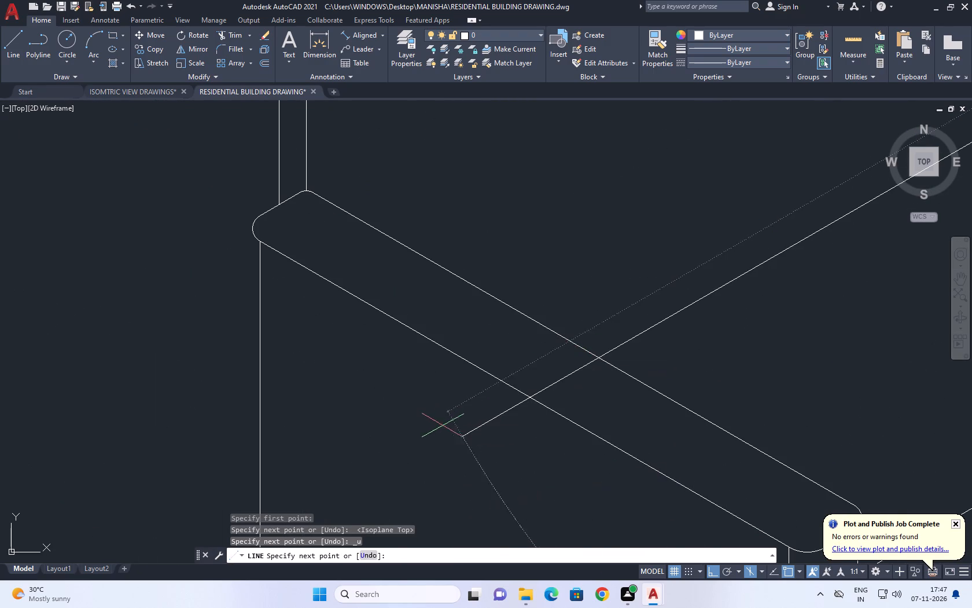
pyautogui.click(443, 426)
pyautogui.press('space')
# Trim the seat's rear line where it crosses and passes the first panel's top, back to the panel's inner edge.
pyautogui.press('t')
pyautogui.write('R')
pyautogui.press('space')
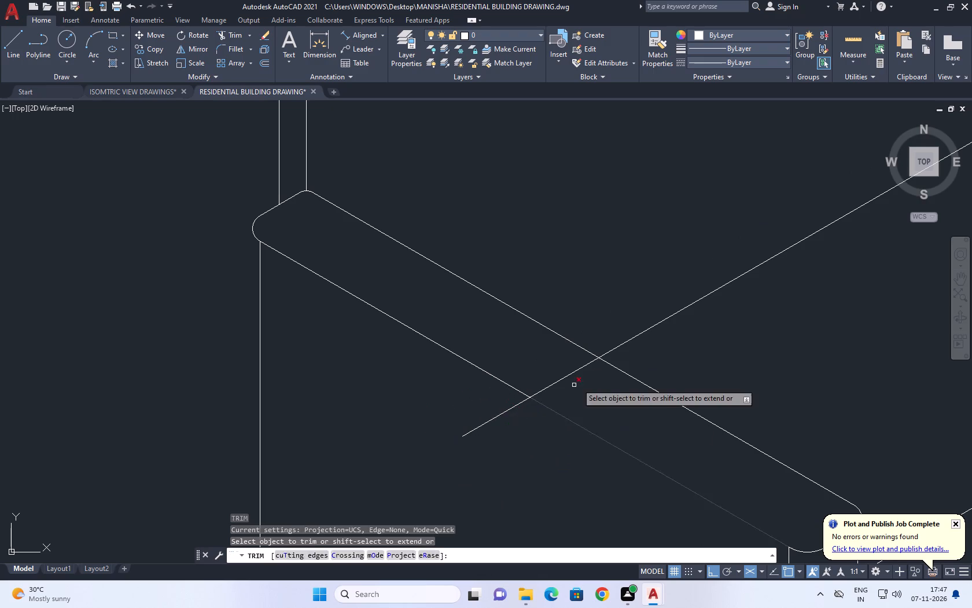
pyautogui.click(587, 380)
pyautogui.click(553, 365)
pyautogui.click(511, 433)
pyautogui.click(483, 402)
pyautogui.scroll(-2, 485, 403)
pyautogui.press('space')
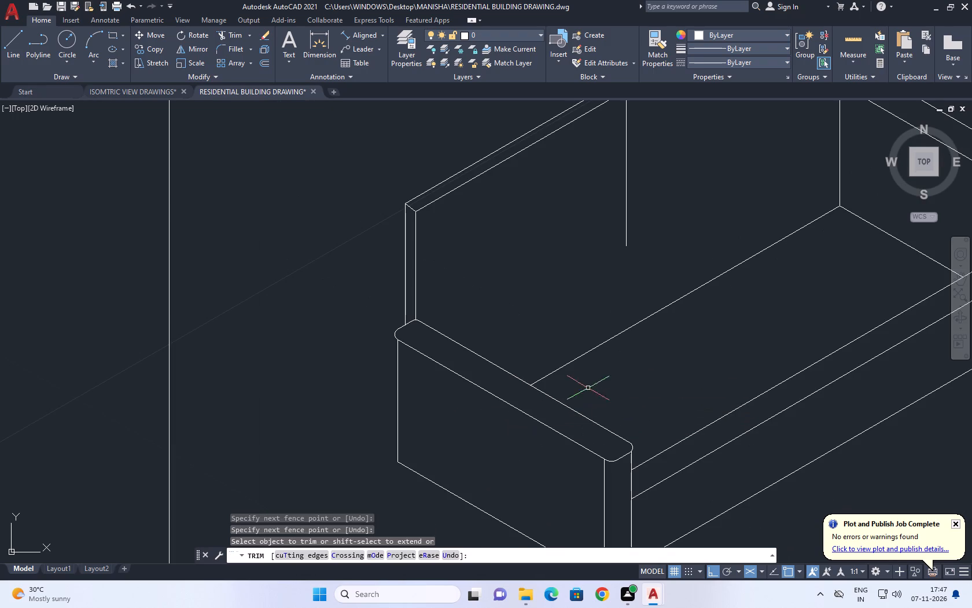
# Move the backrest's edges and dividing line about 0.1 unit straight down from the dividing line's lower end.
pyautogui.moveTo(678, 265); pyautogui.dragTo(599, 415, button='middle')
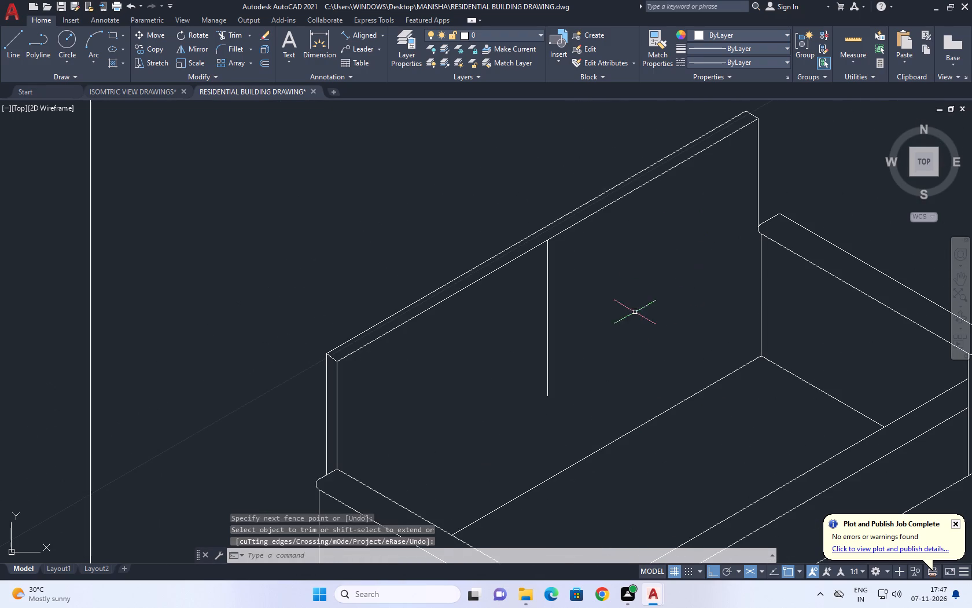
pyautogui.moveTo(623, 340); pyautogui.dragTo(612, 329)
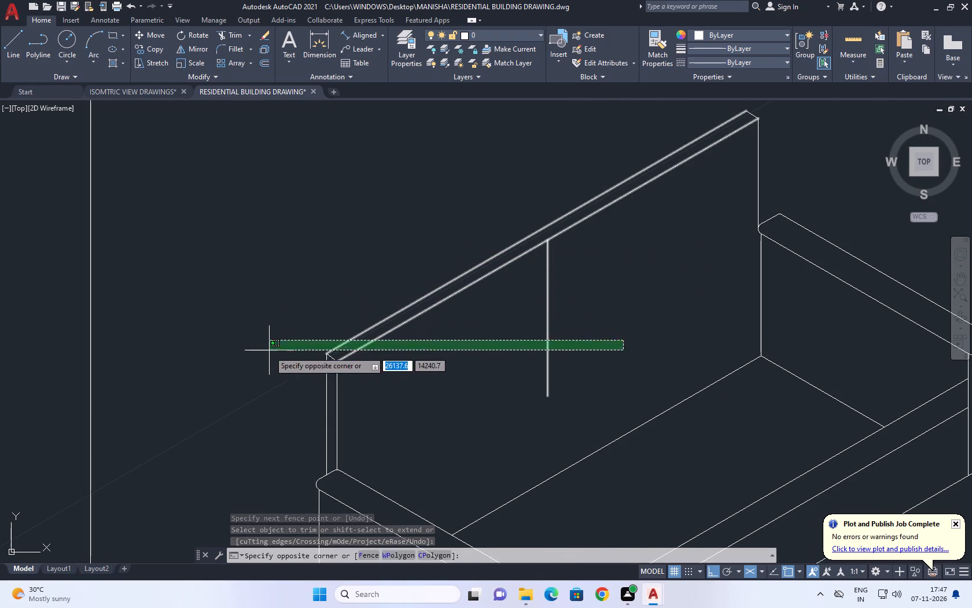
pyautogui.click(268, 354)
pyautogui.moveTo(389, 350); pyautogui.dragTo(364, 361)
pyautogui.click(315, 348)
pyautogui.click(354, 379)
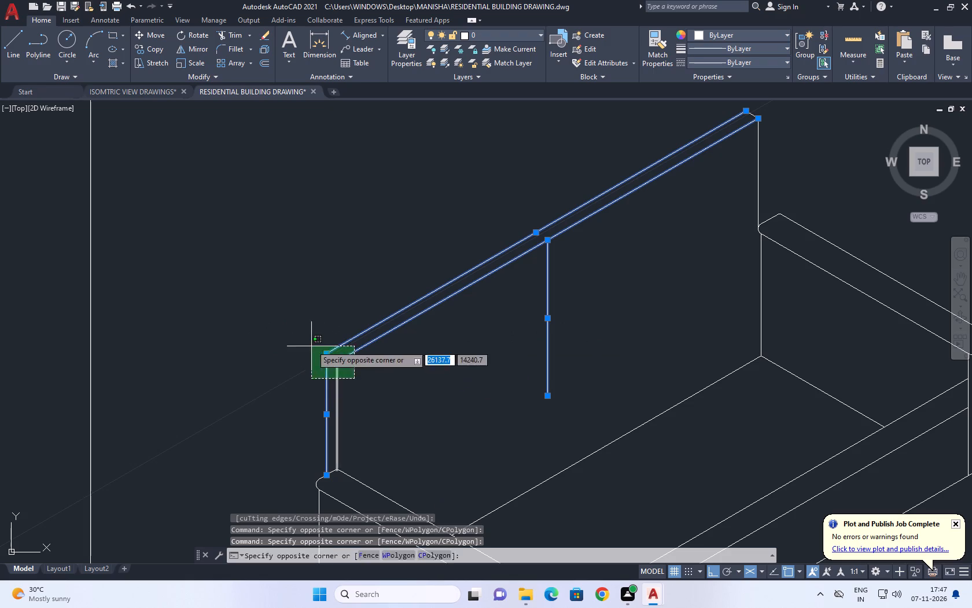
pyautogui.click(311, 344)
pyautogui.moveTo(640, 222); pyautogui.dragTo(587, 326, button='middle')
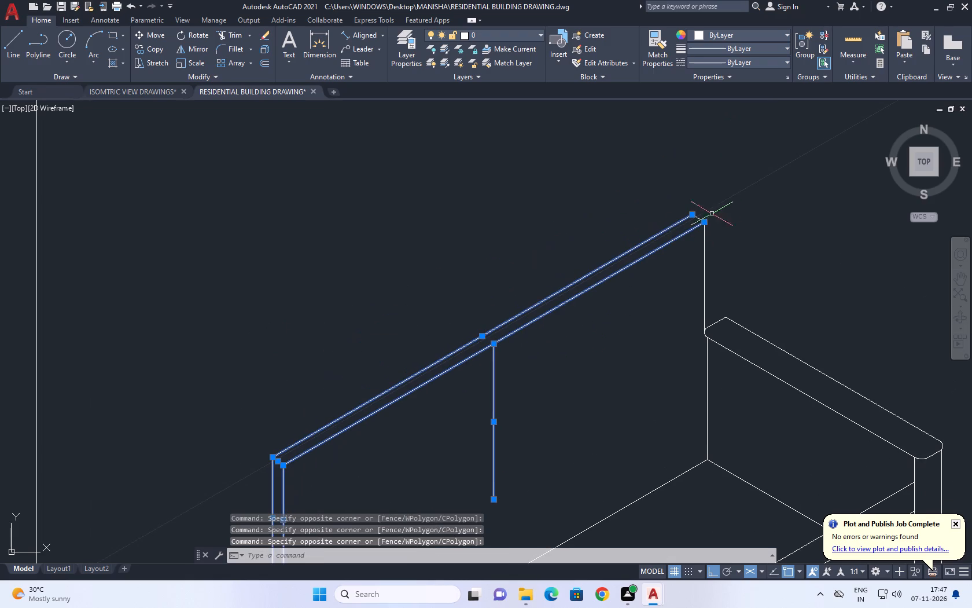
pyautogui.click(730, 200)
pyautogui.click(669, 231)
pyautogui.scroll(-1, 662, 268)
pyautogui.moveTo(662, 268); pyautogui.dragTo(676, 168, button='middle')
pyautogui.write('M')
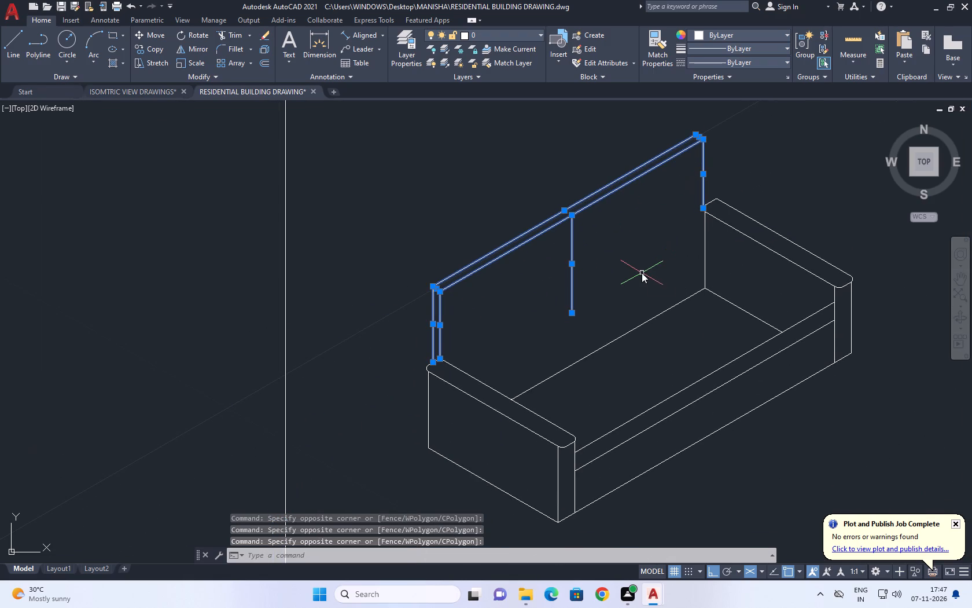
pyautogui.press('space')
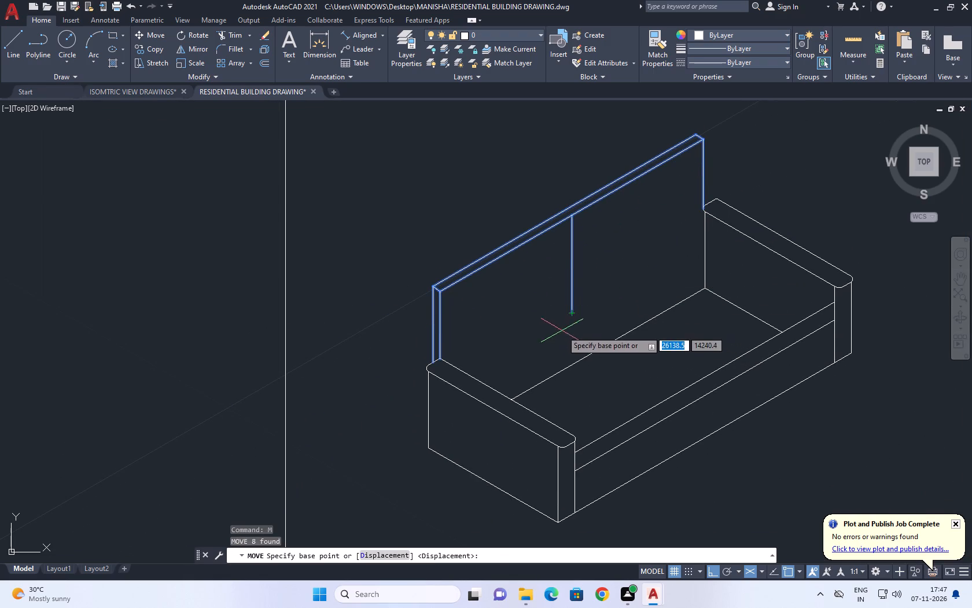
pyautogui.click(571, 309)
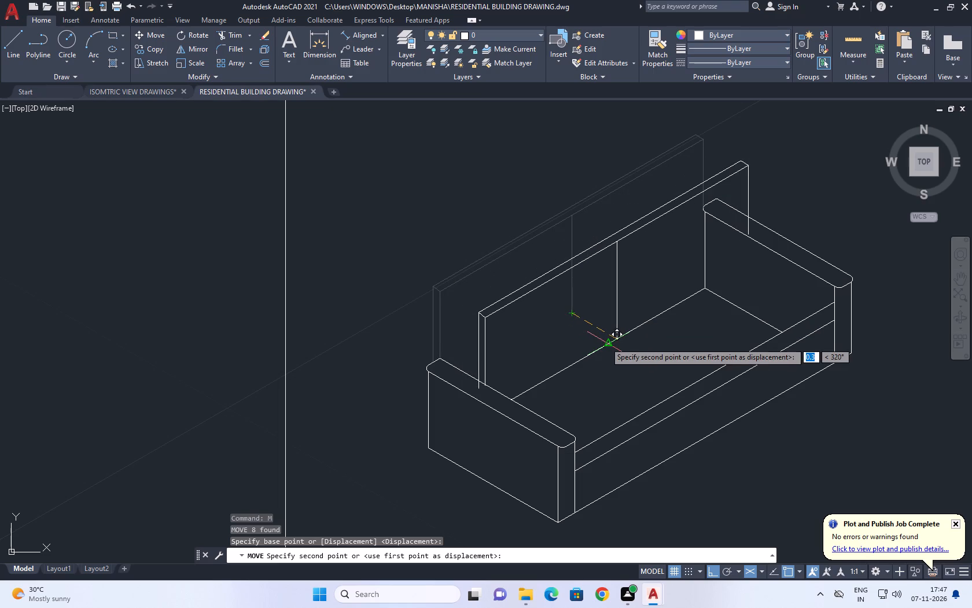
pyautogui.press('F5')
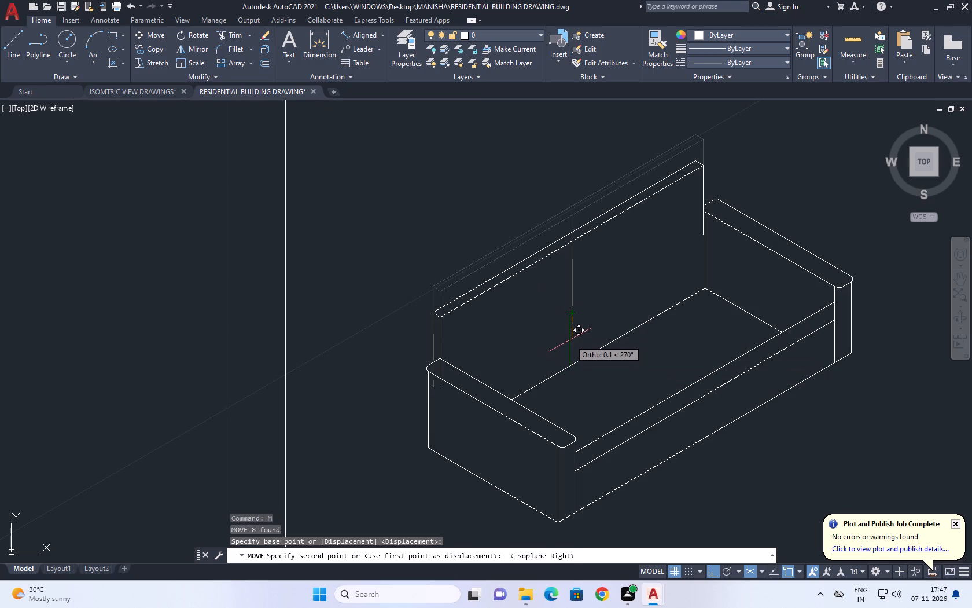
pyautogui.scroll(1, 575, 333)
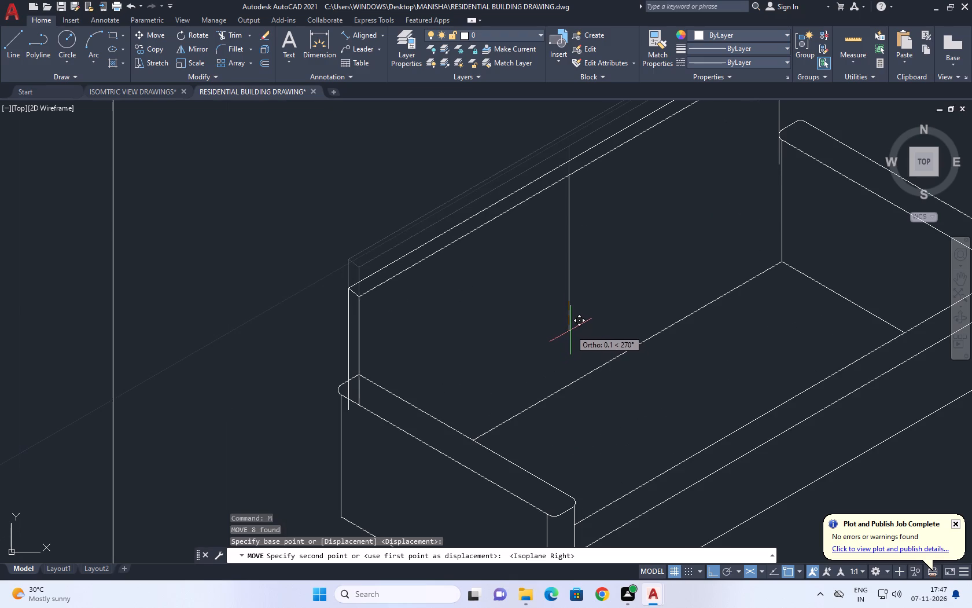
pyautogui.click(570, 330)
# Trim the backrest's vertical edges where they pass below the tops of both side panels.
pyautogui.press('t')
pyautogui.write('R')
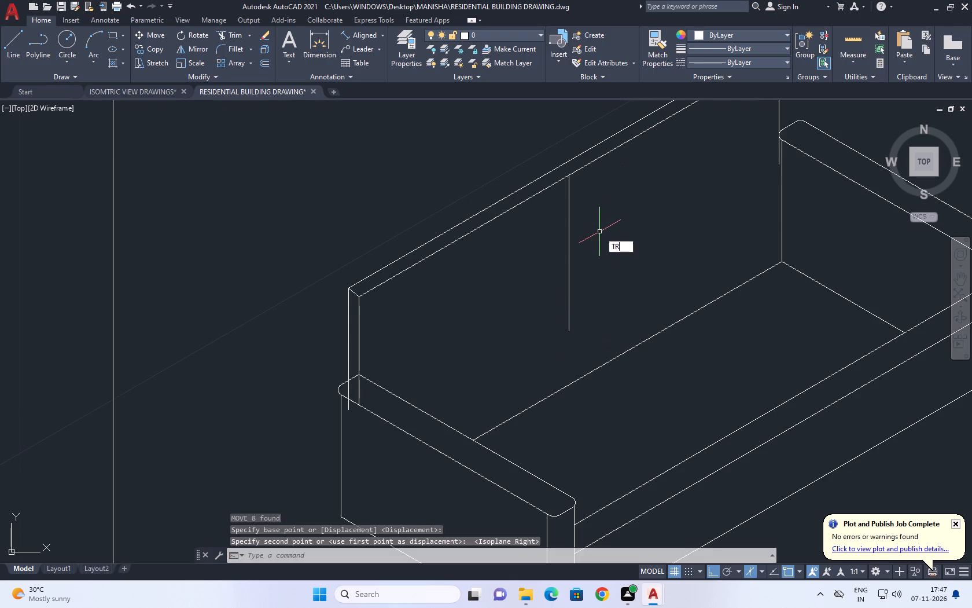
pyautogui.press('space')
pyautogui.moveTo(742, 156); pyautogui.dragTo(608, 277, button='middle')
pyautogui.scroll(2, 647, 258)
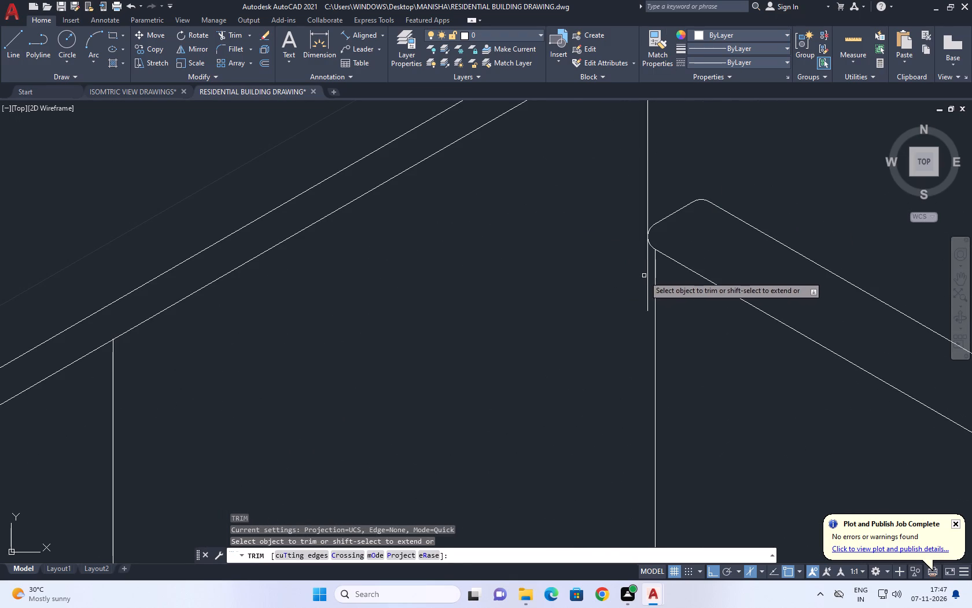
pyautogui.click(647, 272)
pyautogui.scroll(-3, 651, 253)
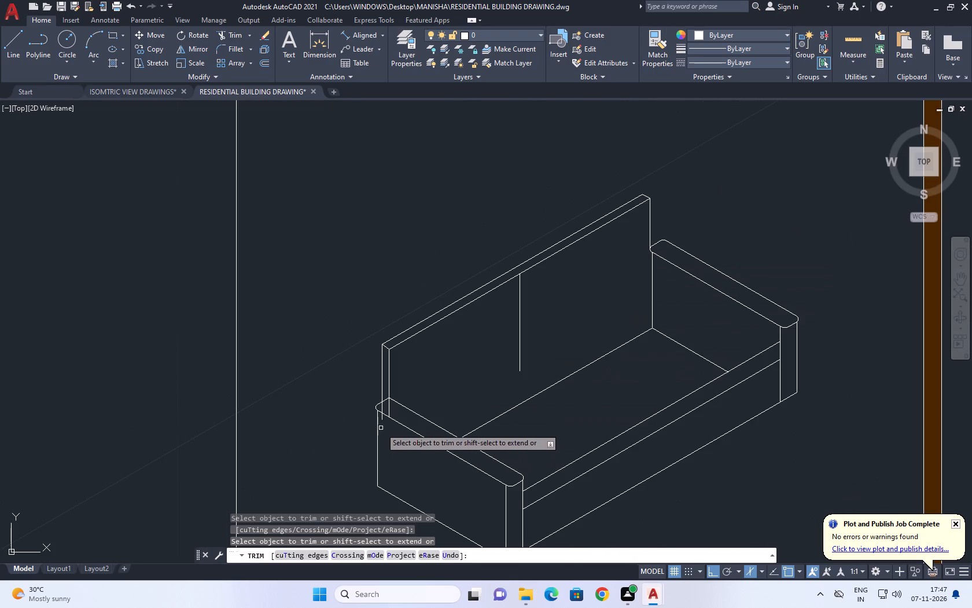
pyautogui.scroll(4, 388, 419)
pyautogui.click(386, 378)
pyautogui.click(340, 370)
pyautogui.click(350, 442)
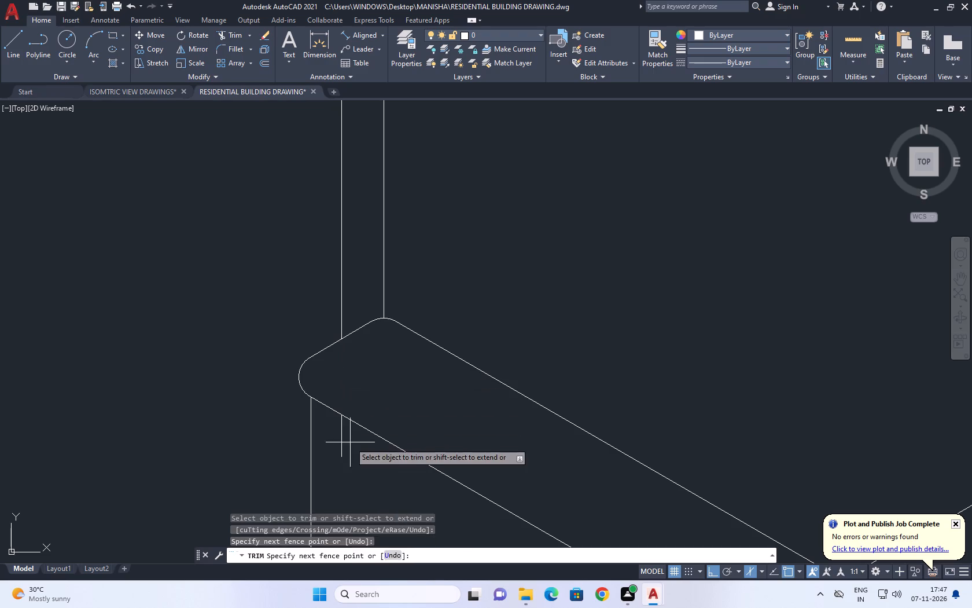
pyautogui.moveTo(314, 429); pyautogui.dragTo(340, 439)
pyautogui.press('space')
# Extend the backrest's vertical dividing line down to the seat's rear edge.
pyautogui.scroll(-3, 421, 344)
pyautogui.moveTo(529, 346); pyautogui.dragTo(510, 400, button='middle')
pyautogui.write('EX')
pyautogui.press('space')
pyautogui.click(587, 346)
pyautogui.click(627, 327)
pyautogui.press('space')
pyautogui.scroll(-2, 625, 328)
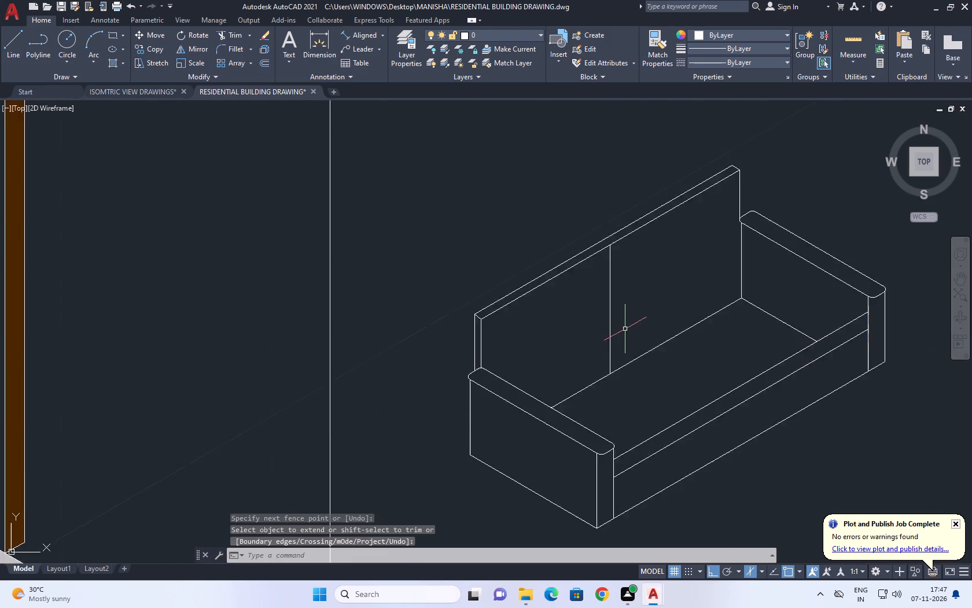
pyautogui.moveTo(663, 298); pyautogui.dragTo(650, 325, button='middle')
pyautogui.click(610, 351)
pyautogui.click(632, 335)
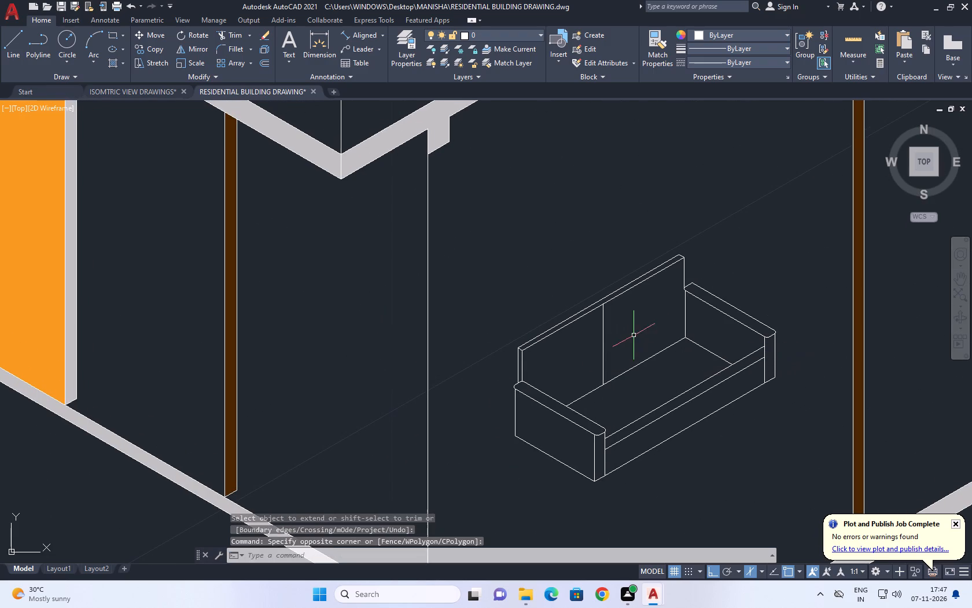
# Draw a seat dividing line from the middle of the seat's front edge along the 150° axis to beyond the rear edge.
pyautogui.moveTo(673, 344); pyautogui.dragTo(656, 362, button='middle')
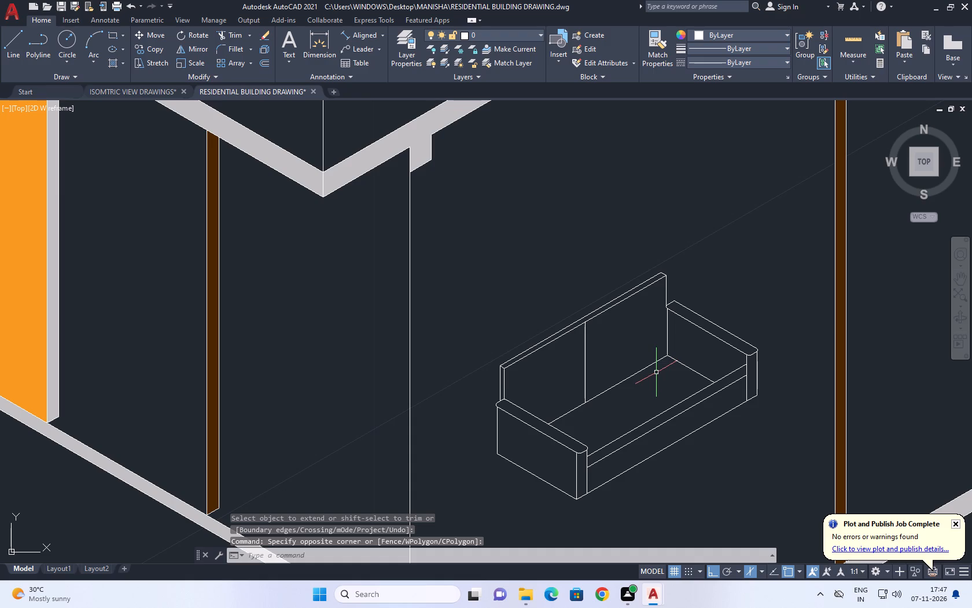
pyautogui.moveTo(687, 370); pyautogui.dragTo(662, 380, button='middle')
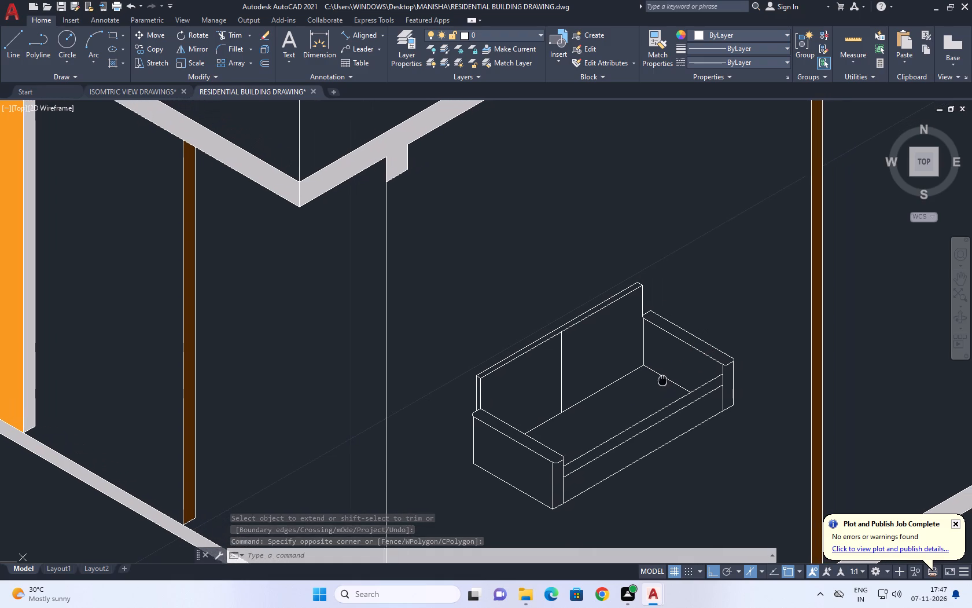
pyautogui.moveTo(662, 380); pyautogui.dragTo(661, 380, button='middle')
pyautogui.write('L')
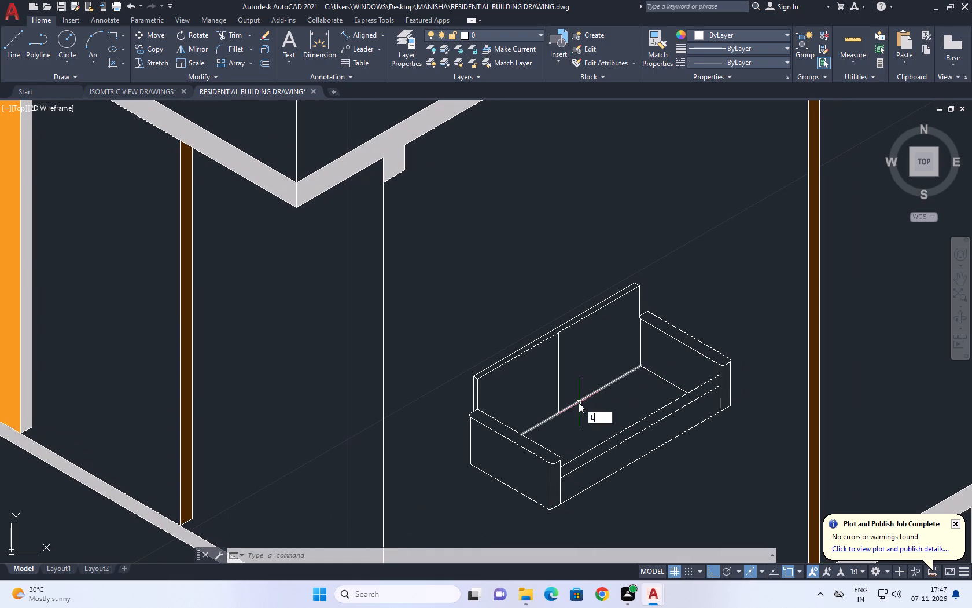
pyautogui.press('space')
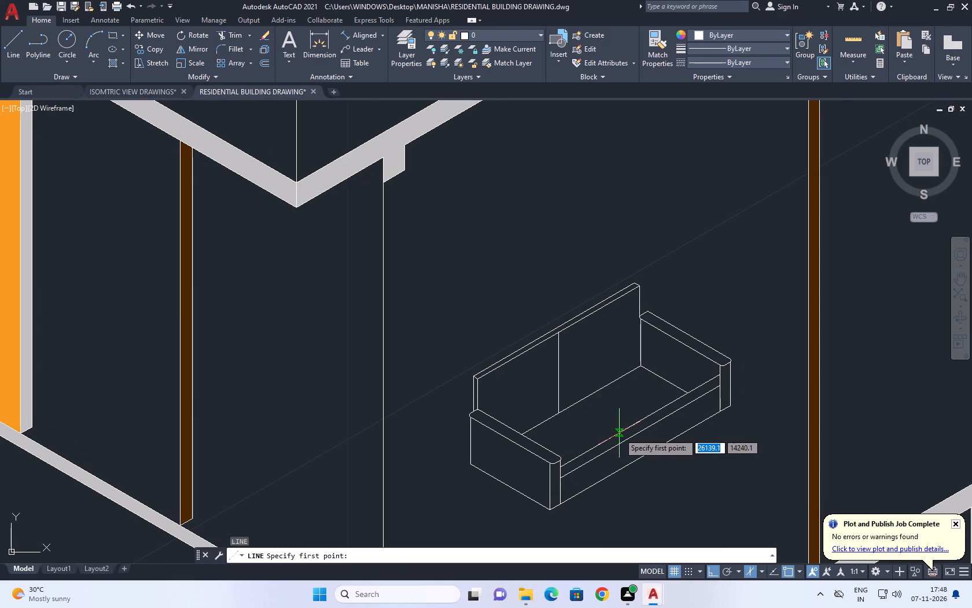
pyautogui.click(637, 422)
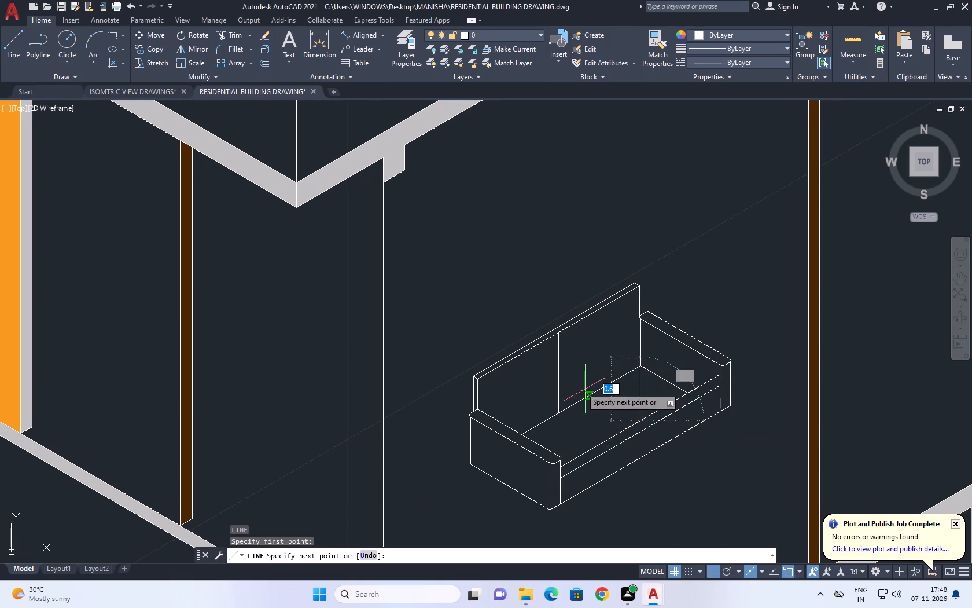
pyautogui.scroll(2, 580, 387)
pyautogui.press('F5')
pyautogui.click(564, 377)
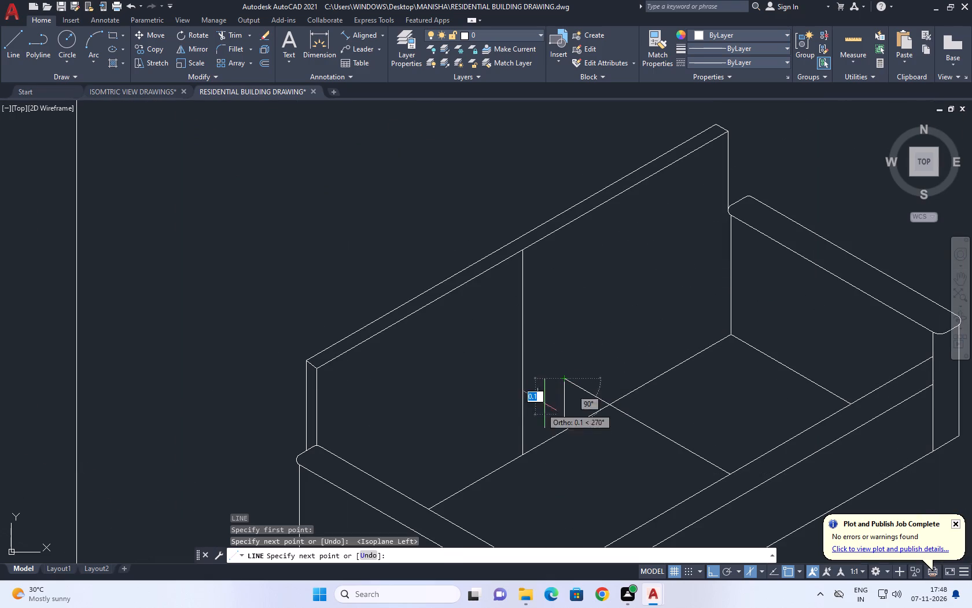
pyautogui.press('space')
# Draw a line from the seat dividing line's rear end, parallel to the backrest, onto the first panel's top.
pyautogui.press('space')
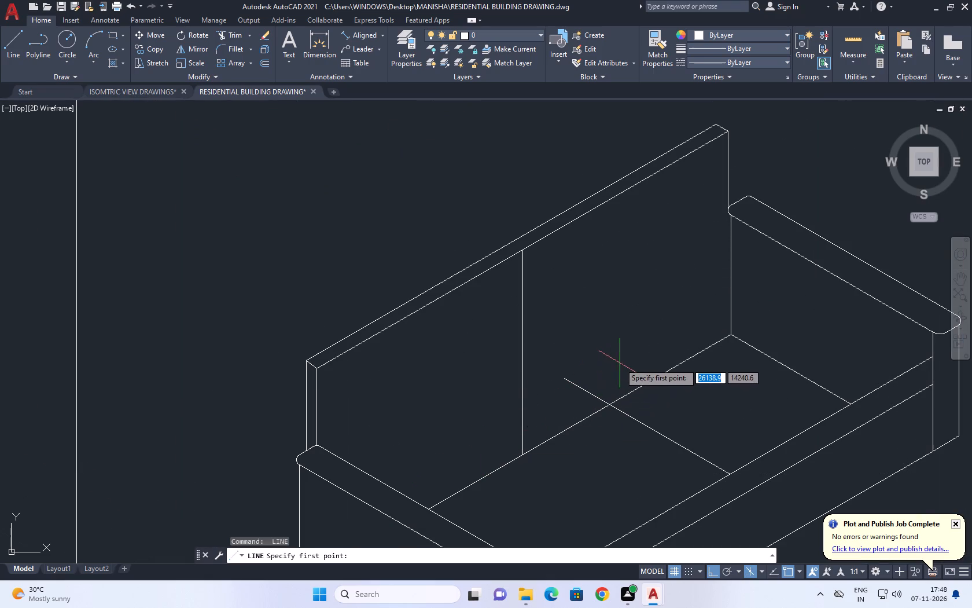
pyautogui.click(563, 378)
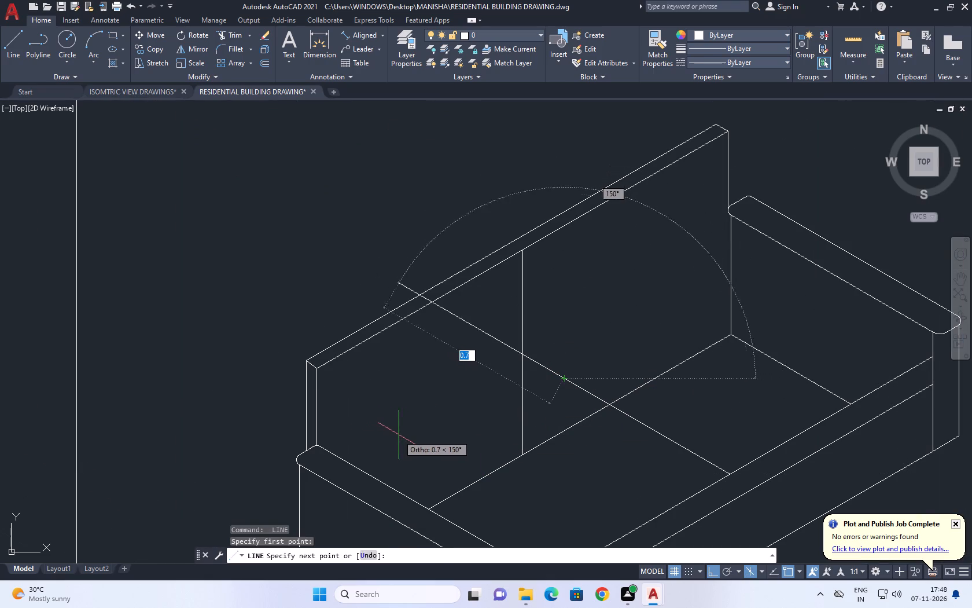
pyautogui.press('F5')
pyautogui.scroll(1, 395, 478)
pyautogui.click(356, 486)
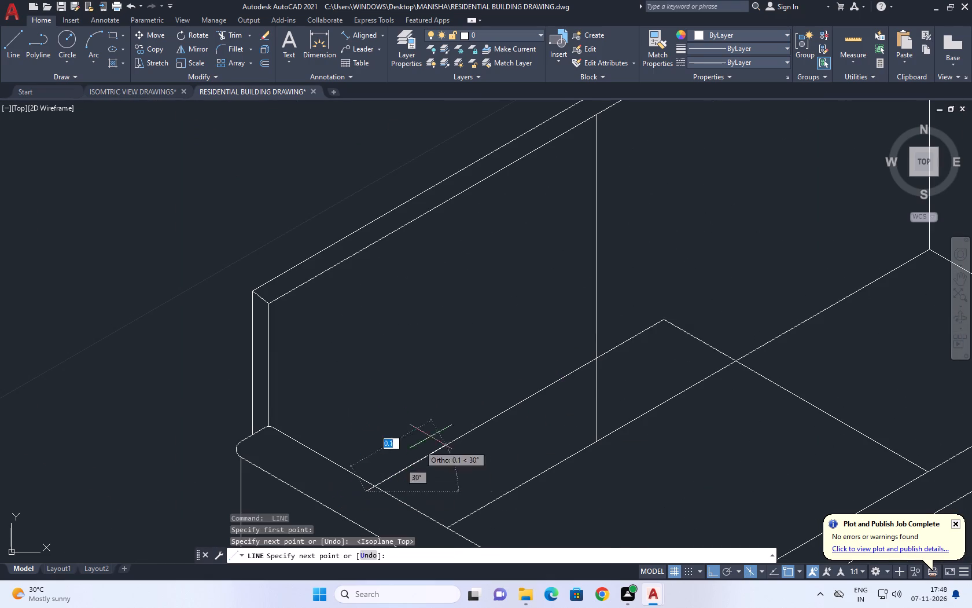
pyautogui.press('space')
# Draw a line from the seat dividing line's rear end along the 30° axis to beyond the second panel's inner edge.
pyautogui.moveTo(697, 329); pyautogui.dragTo(547, 397, button='middle')
pyautogui.press('space')
pyautogui.click(507, 387)
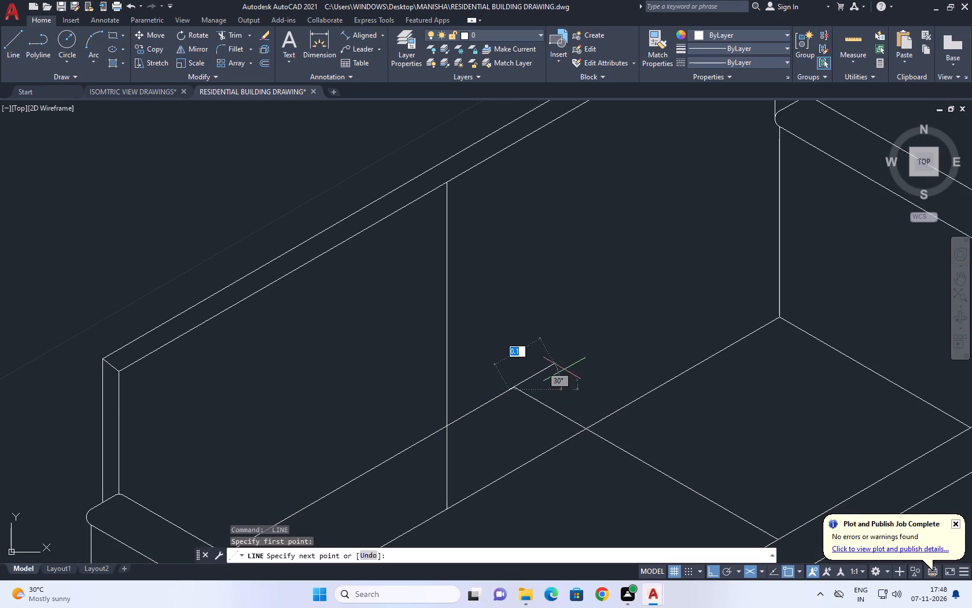
pyautogui.press('space')
pyautogui.press('space')
pyautogui.click(513, 389)
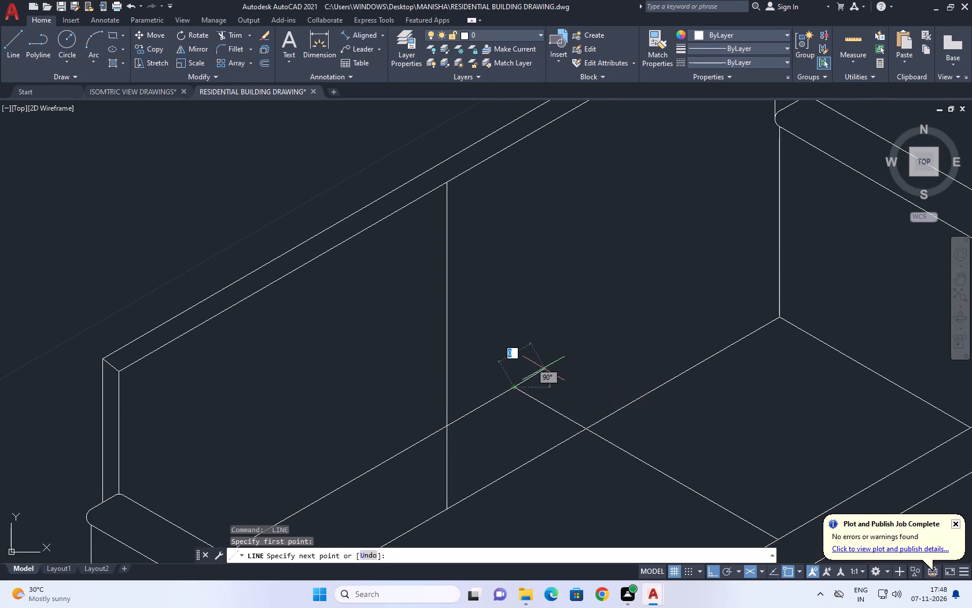
pyautogui.moveTo(695, 303); pyautogui.dragTo(558, 345, button='middle')
pyautogui.click(726, 287)
pyautogui.press('space')
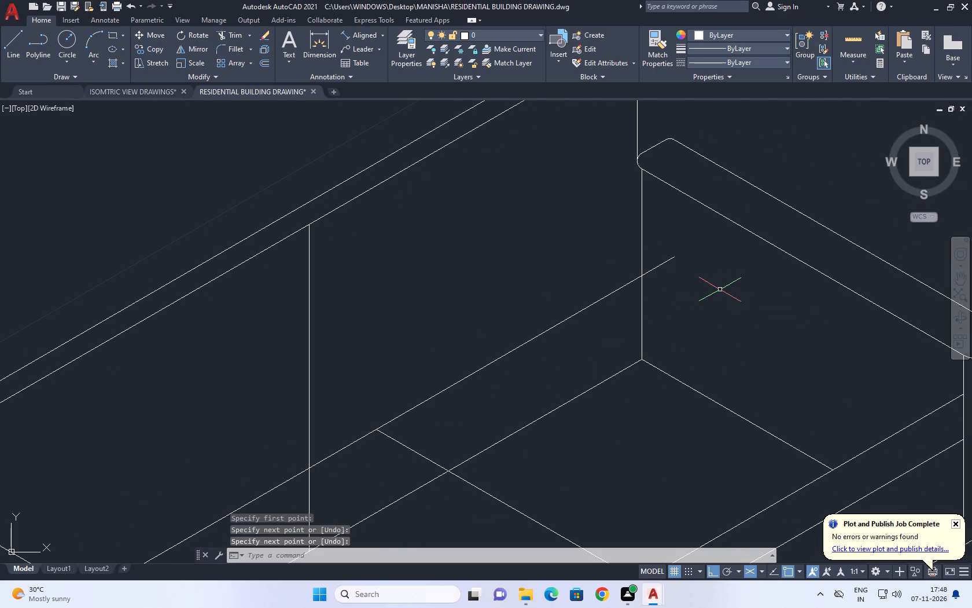
# Trim the new rear seat line's overshoot past the second panel's inner vertical edge.
pyautogui.write('TR')
pyautogui.press('space')
pyautogui.click(660, 250)
pyautogui.click(662, 310)
# Trim away the old seat rear edge and the part of the backrest's dividing line below the new rear seat line.
pyautogui.moveTo(675, 346); pyautogui.dragTo(680, 330, button='middle')
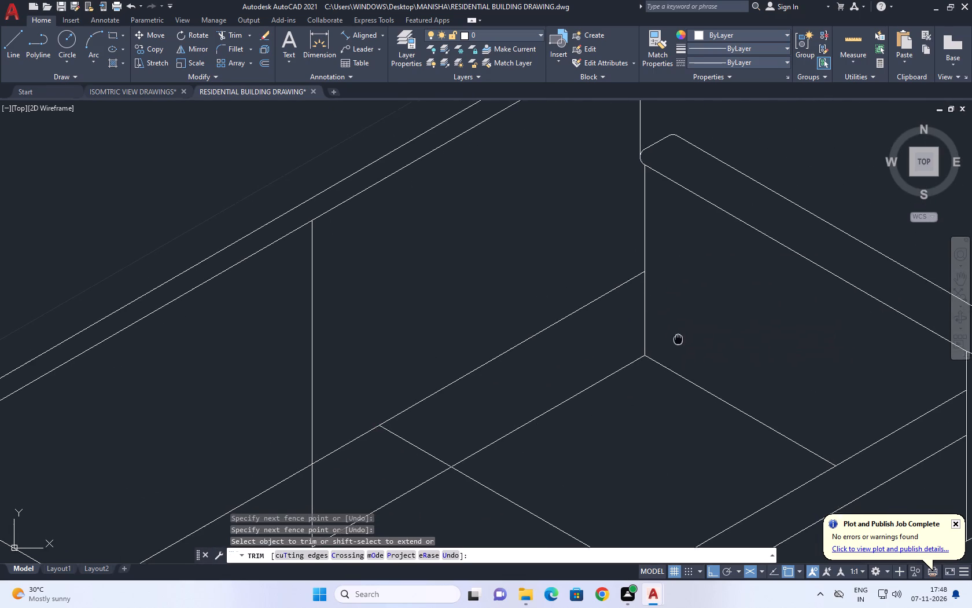
pyautogui.moveTo(680, 330); pyautogui.dragTo(720, 275, button='middle')
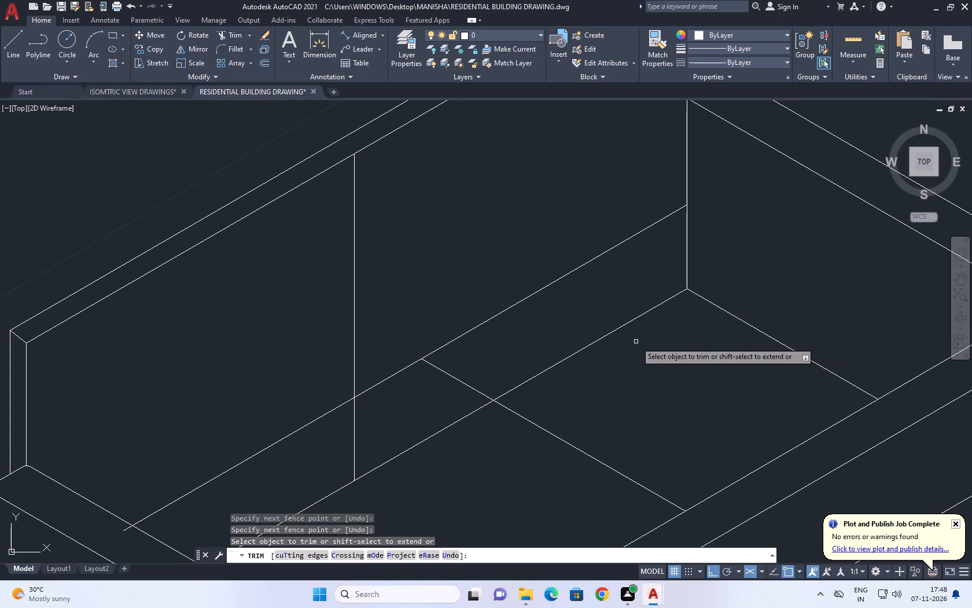
pyautogui.click(636, 342)
pyautogui.click(624, 317)
pyautogui.moveTo(397, 469); pyautogui.dragTo(398, 463)
pyautogui.click(422, 426)
pyautogui.scroll(-1, 446, 406)
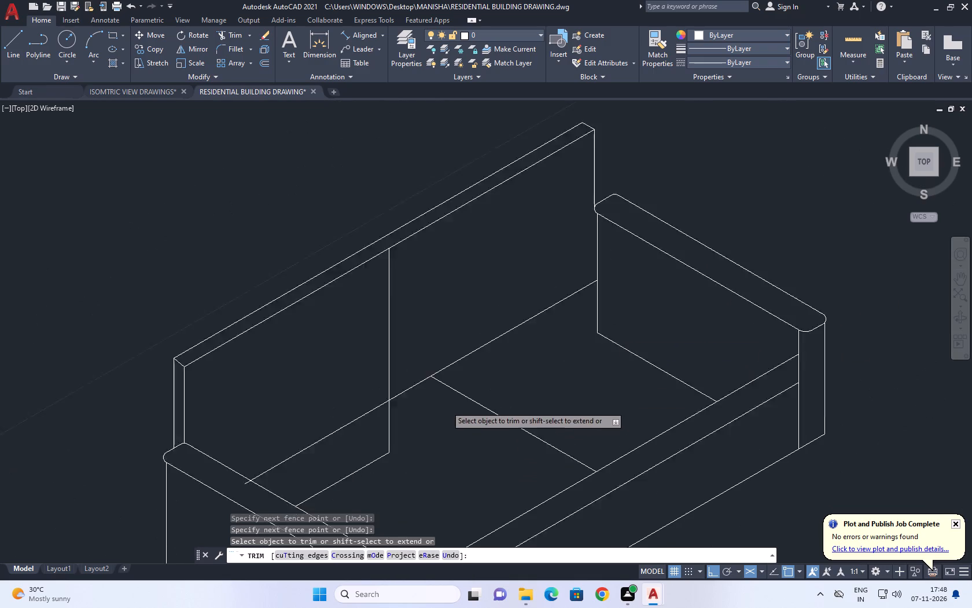
pyautogui.scroll(-1, 446, 406)
pyautogui.click(408, 442)
pyautogui.click(411, 420)
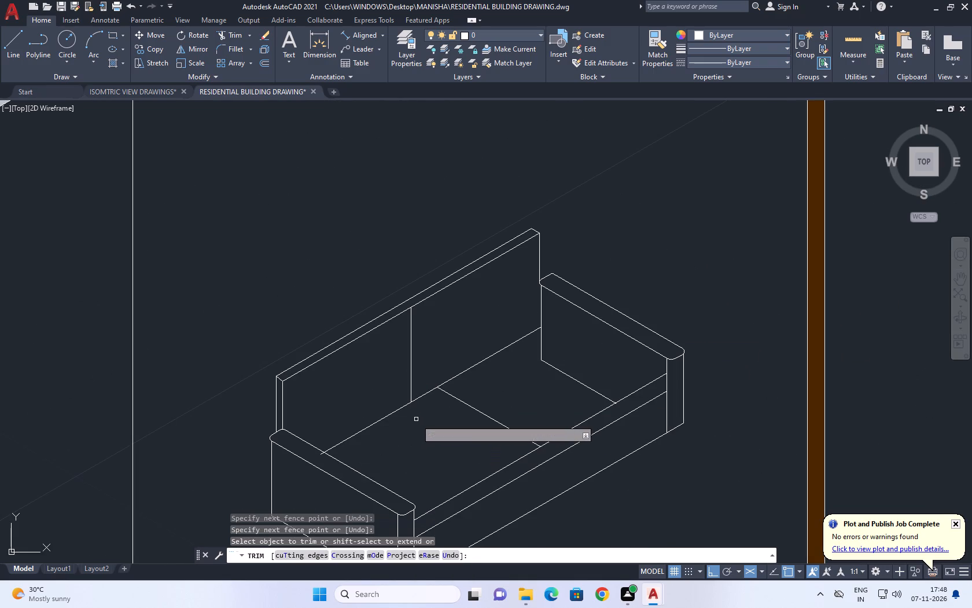
# Trim the new rear seat line's overshoot on the first panel's top, back to its inner edge.
pyautogui.click(321, 456)
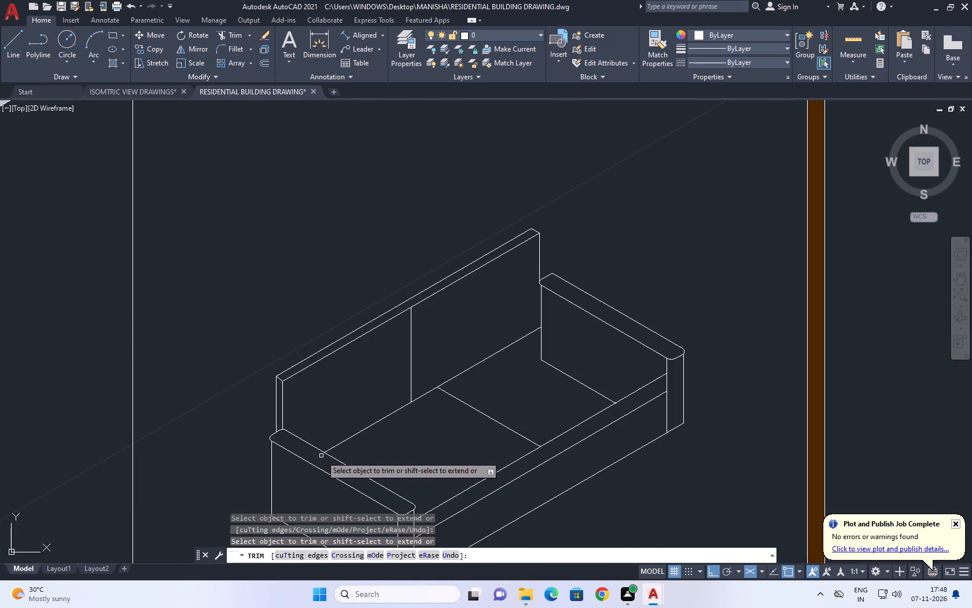
pyautogui.moveTo(518, 302); pyautogui.dragTo(536, 347, button='middle')
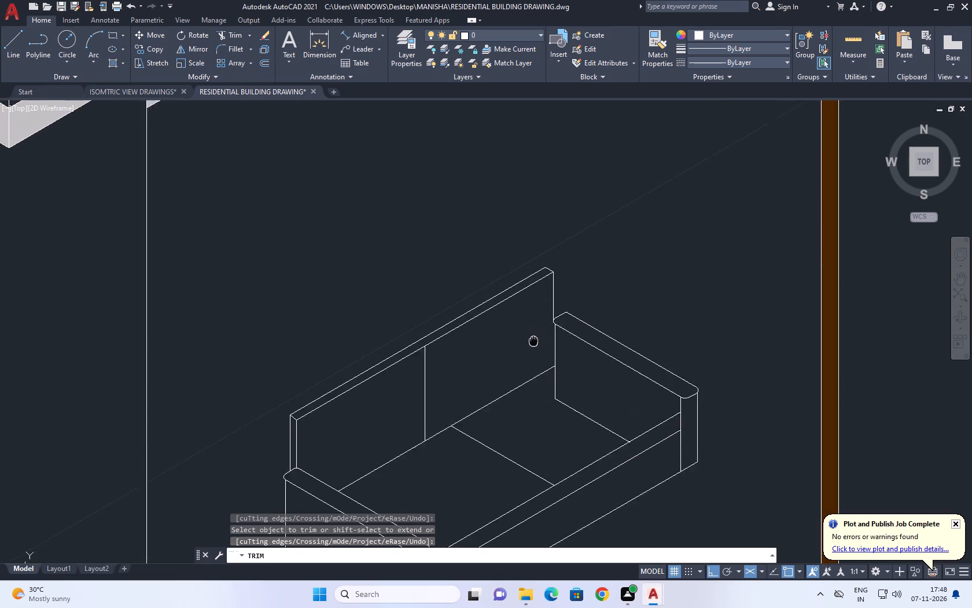
pyautogui.moveTo(536, 347); pyautogui.dragTo(539, 351, button='middle')
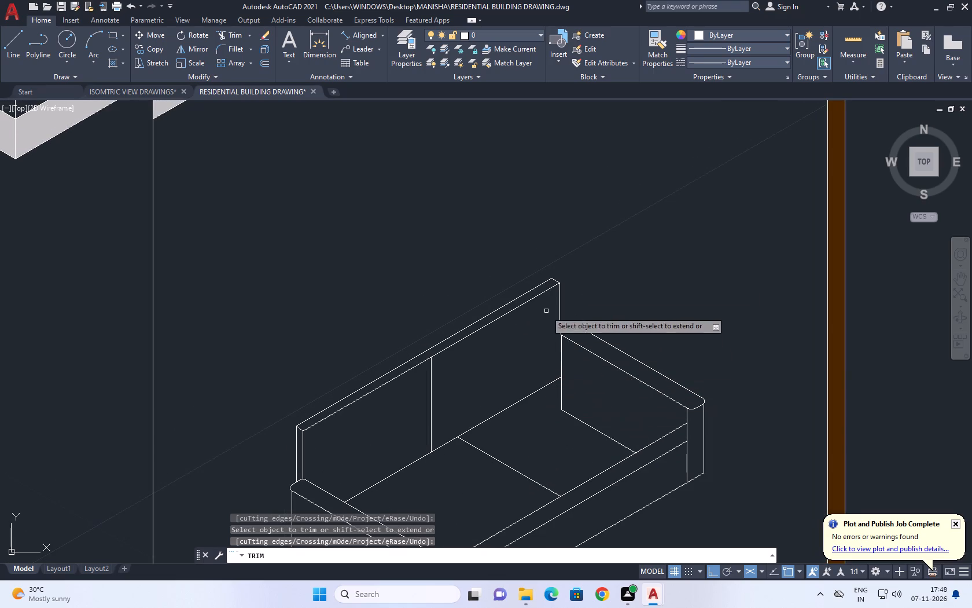
pyautogui.rightClick(621, 271)
# Move the backrest's vertical dividing line so its lower end meets the rear end of the seat's dividing line.
pyautogui.click(437, 413)
pyautogui.click(427, 398)
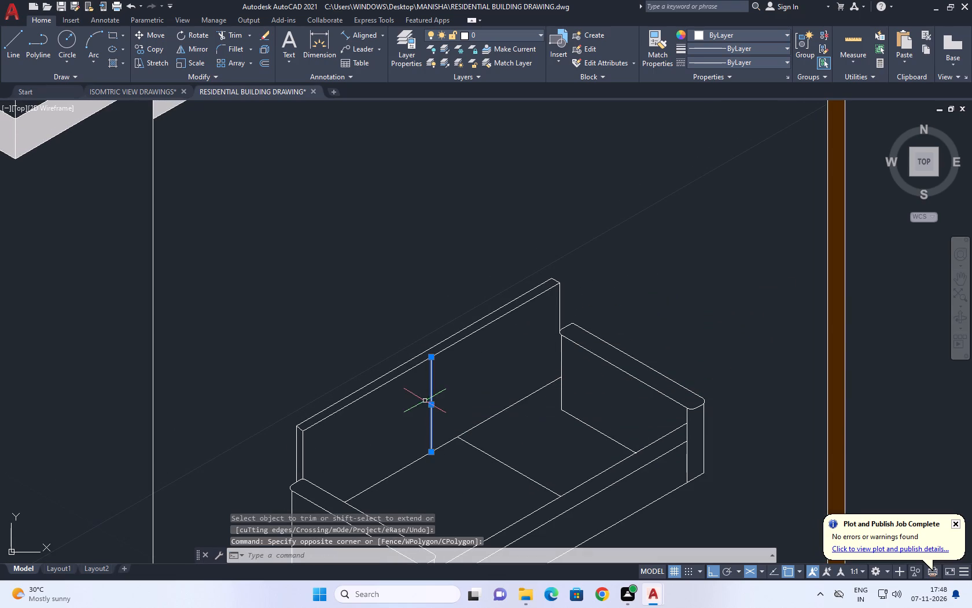
pyautogui.click(148, 34)
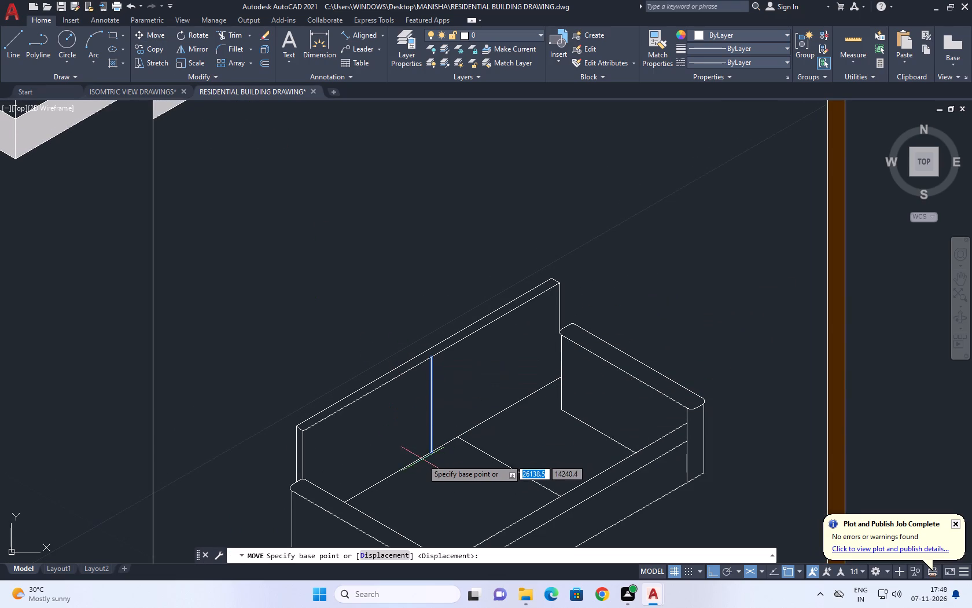
pyautogui.scroll(2, 428, 460)
pyautogui.click(431, 444)
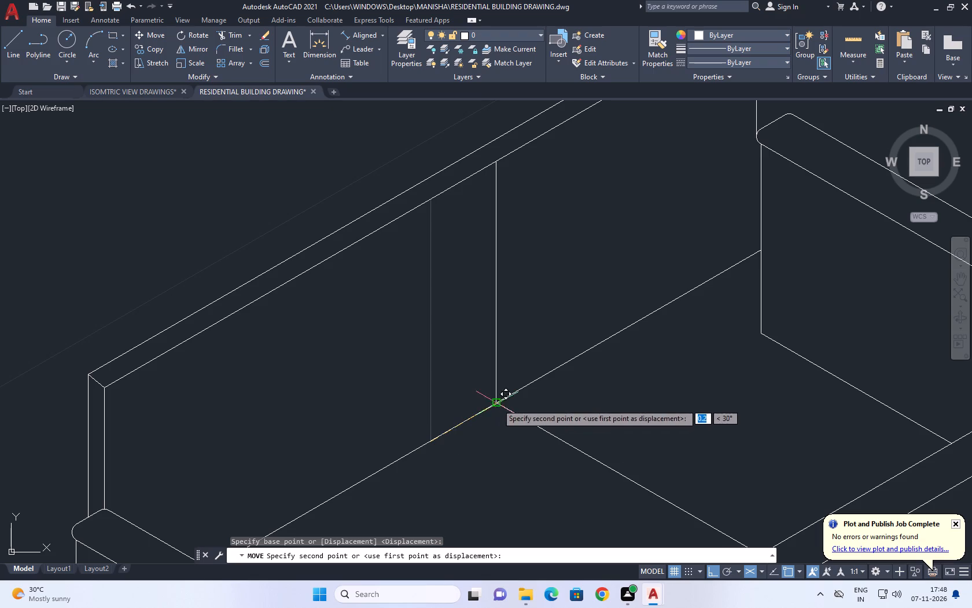
pyautogui.click(498, 404)
# Examine the sofa as a whole and its position inside the building's isometric view.
pyautogui.scroll(-1, 522, 372)
pyautogui.moveTo(612, 332); pyautogui.dragTo(513, 347, button='middle')
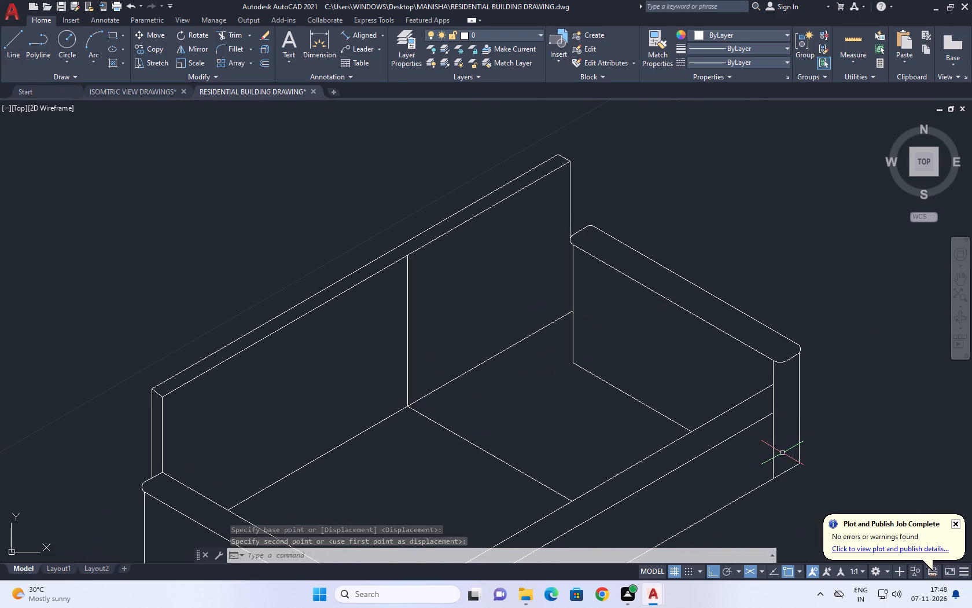
pyautogui.moveTo(774, 451); pyautogui.dragTo(778, 468, button='middle')
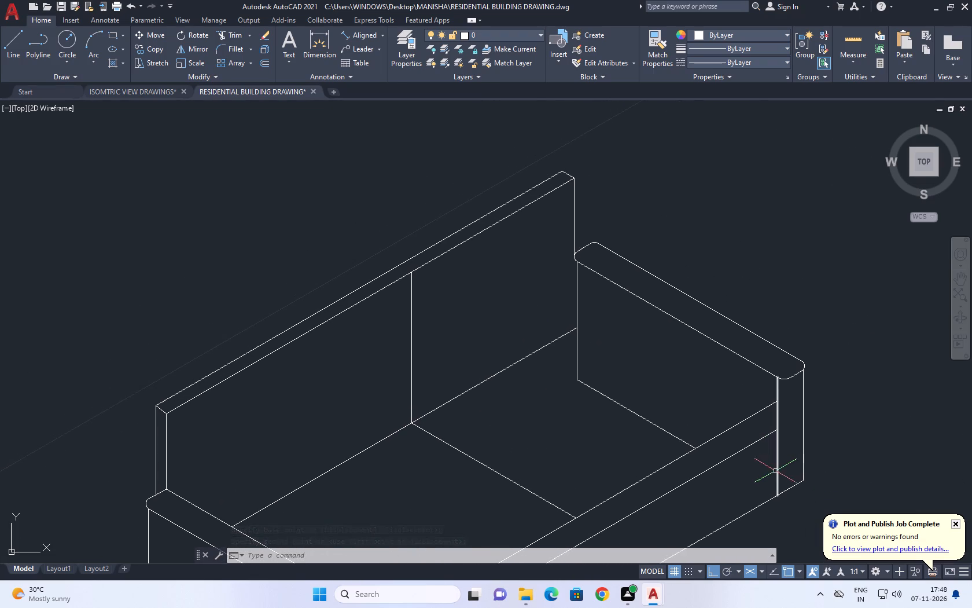
pyautogui.scroll(-1, 769, 474)
pyautogui.moveTo(680, 420); pyautogui.dragTo(618, 379, button='middle')
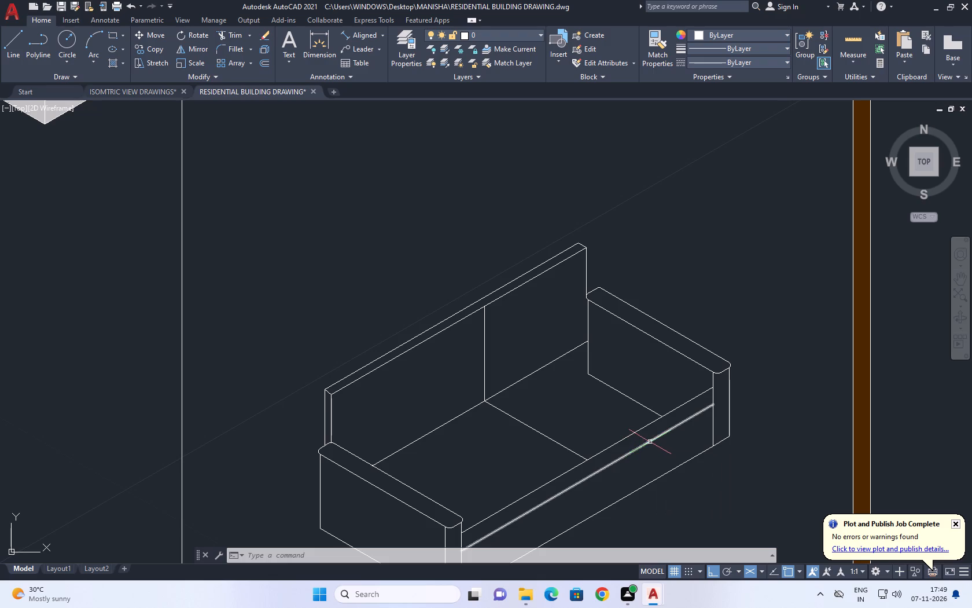
pyautogui.moveTo(639, 371); pyautogui.dragTo(639, 405, button='middle')
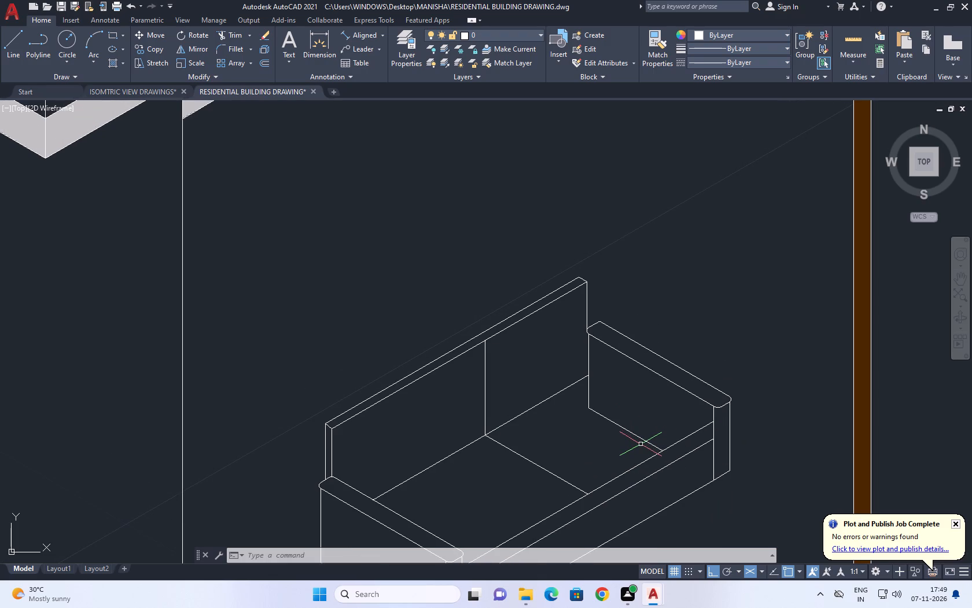
pyautogui.moveTo(628, 435); pyautogui.dragTo(483, 479, button='middle')
pyautogui.scroll(-1, 522, 334)
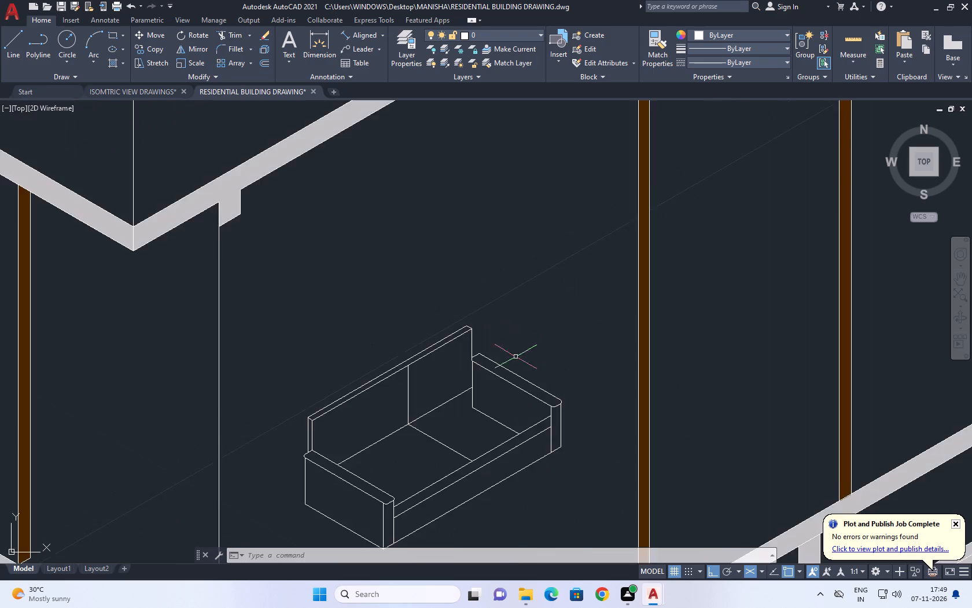
pyautogui.scroll(-1, 512, 361)
pyautogui.moveTo(499, 384); pyautogui.dragTo(516, 336, button='middle')
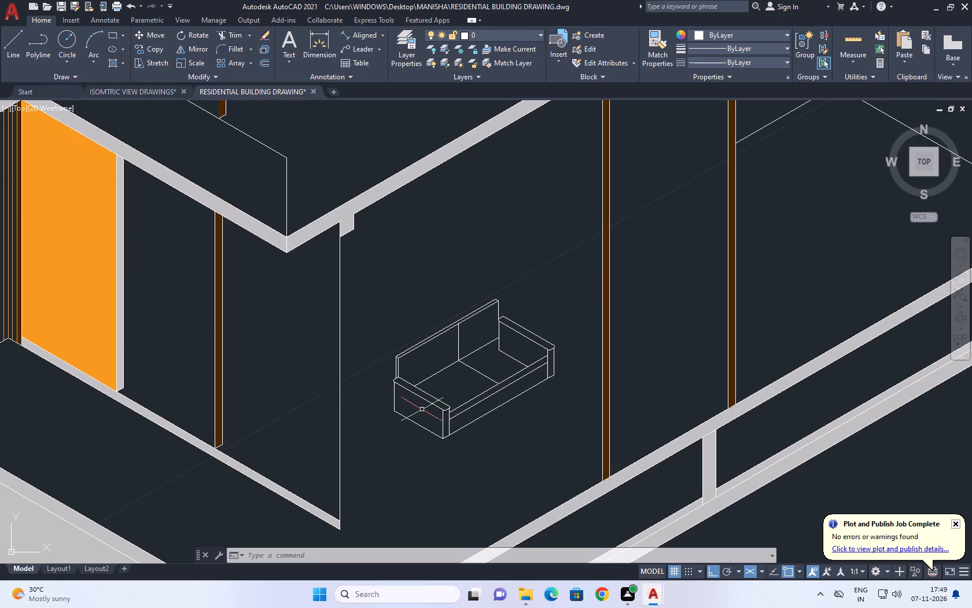
pyautogui.moveTo(421, 412); pyautogui.dragTo(487, 376, button='middle')
pyautogui.scroll(2, 538, 292)
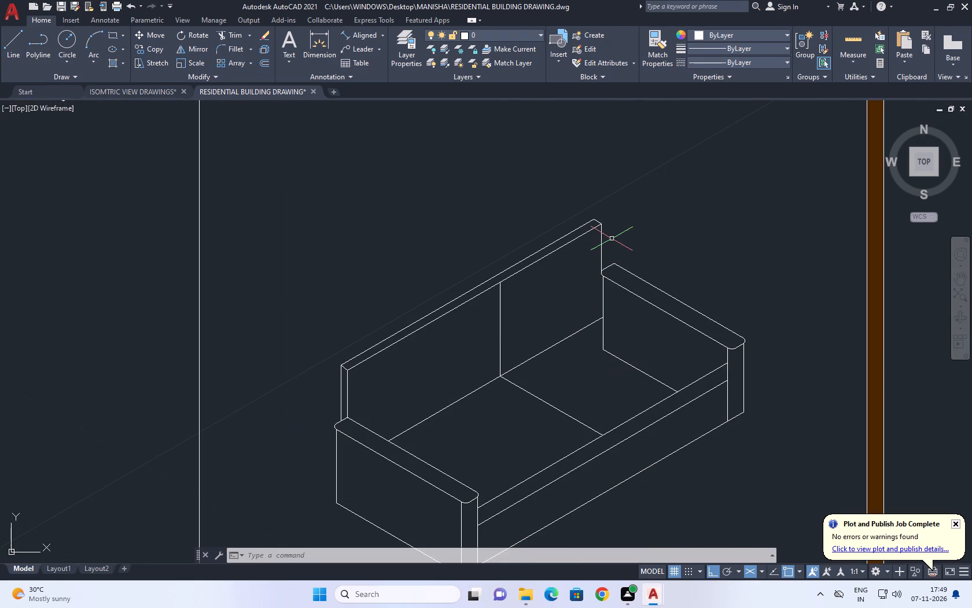
# Draw a narrow leg about 0.1 deep below the second panel's inner front edge, running its last side past the base edge.
pyautogui.moveTo(604, 301); pyautogui.dragTo(522, 259, button='middle')
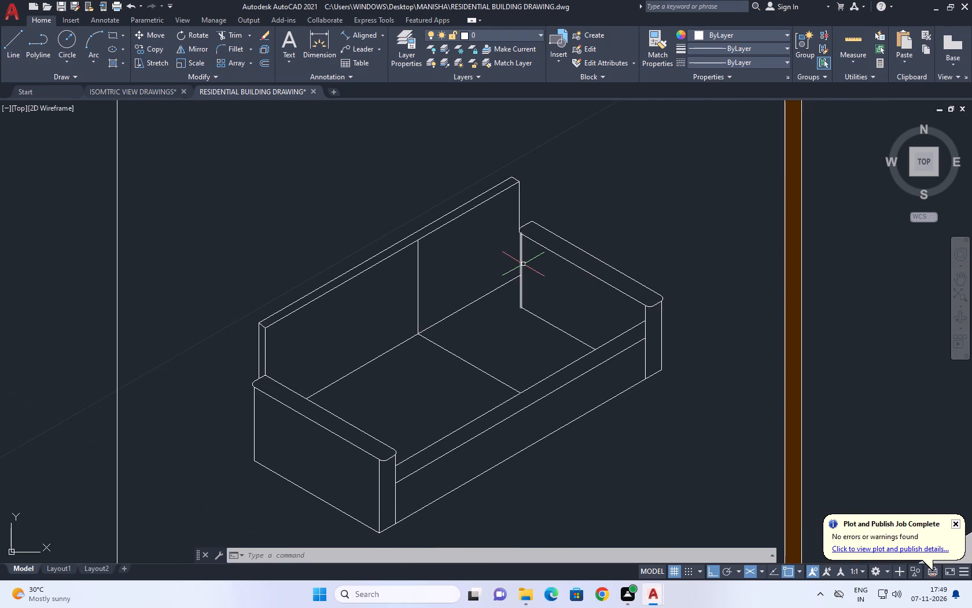
pyautogui.moveTo(613, 445); pyautogui.dragTo(613, 355, button='middle')
pyautogui.press('l')
pyautogui.press('space')
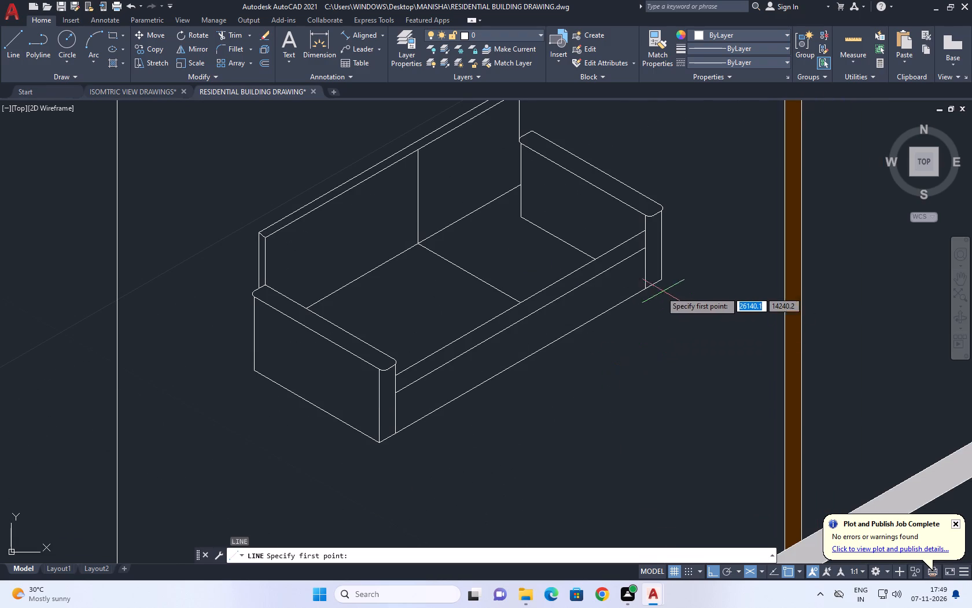
pyautogui.click(646, 289)
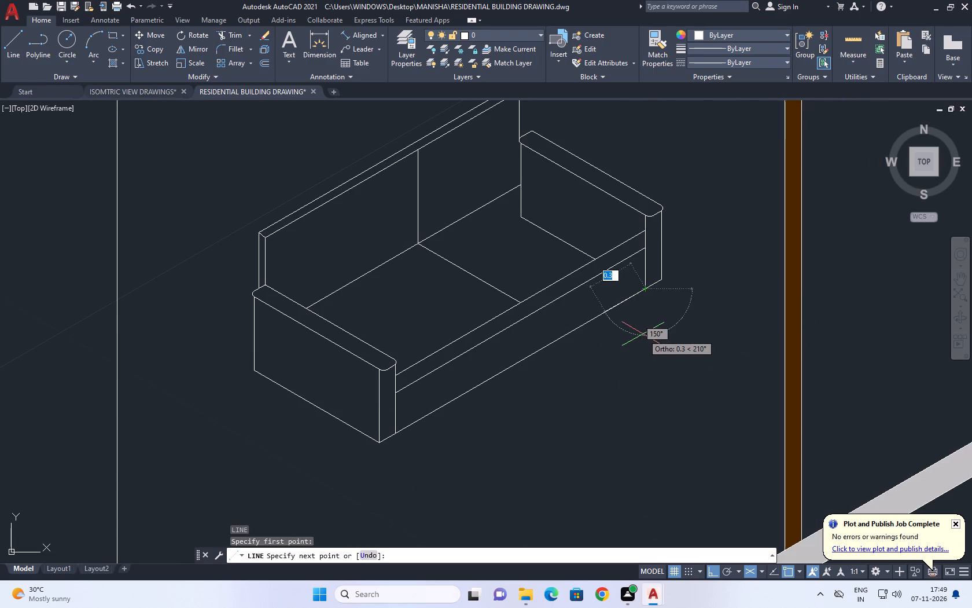
pyautogui.press('F5')
pyautogui.scroll(2, 654, 305)
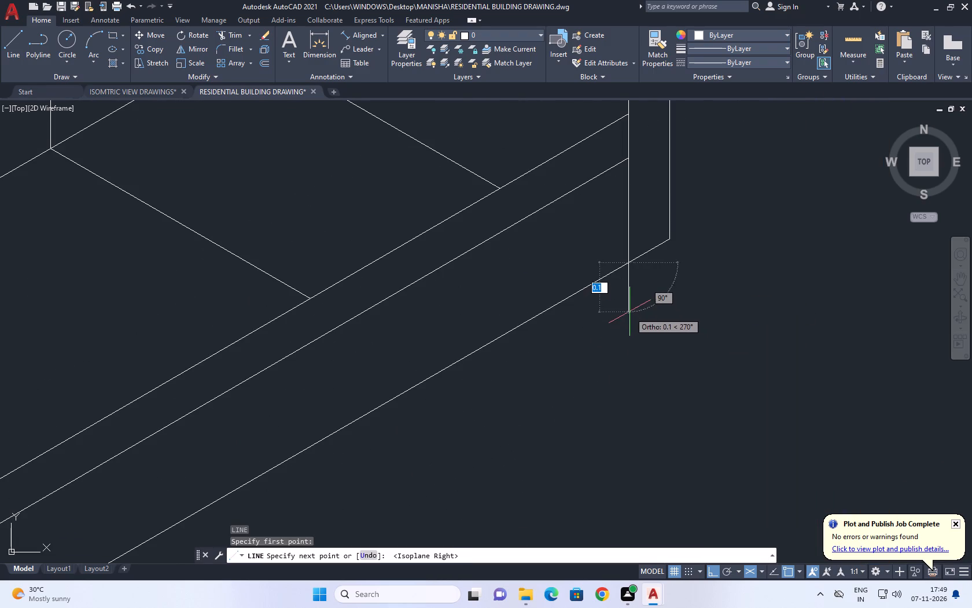
pyautogui.click(628, 301)
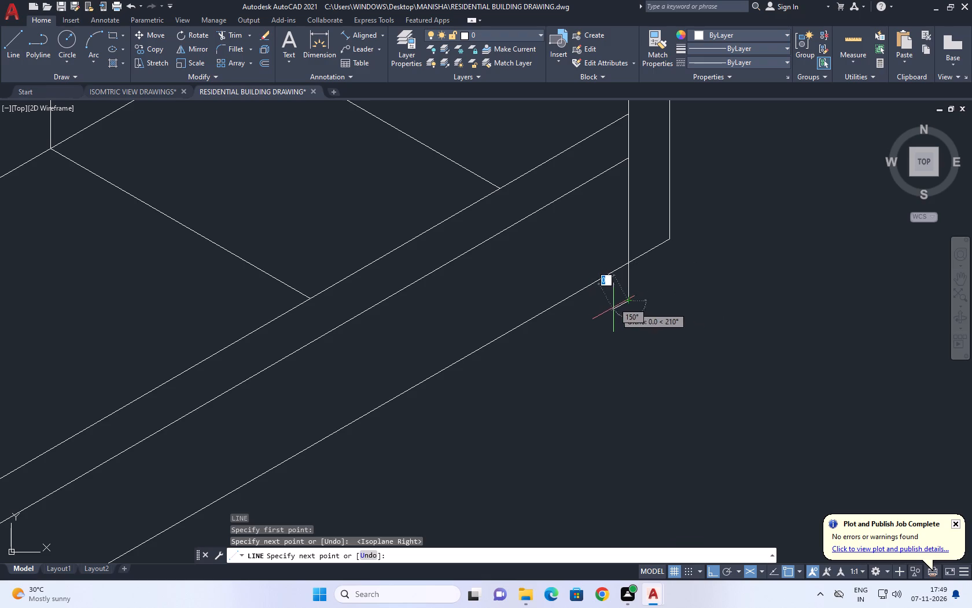
pyautogui.click(614, 307)
pyautogui.scroll(1, 615, 257)
pyautogui.click(614, 248)
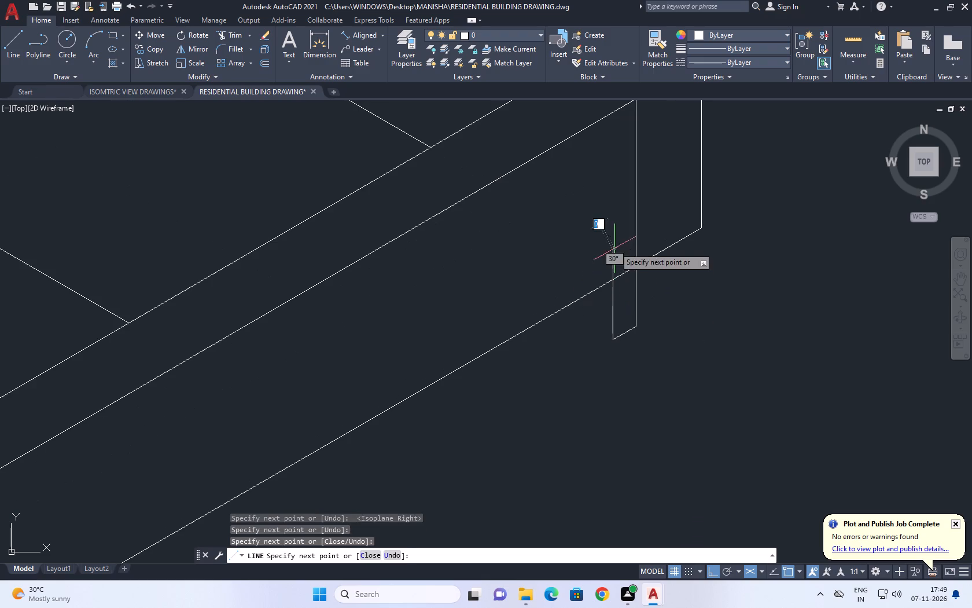
pyautogui.press('space')
# Trim the leg line's overshoot above the sofa's front base edge.
pyautogui.write('TR')
pyautogui.press('space')
pyautogui.click(621, 261)
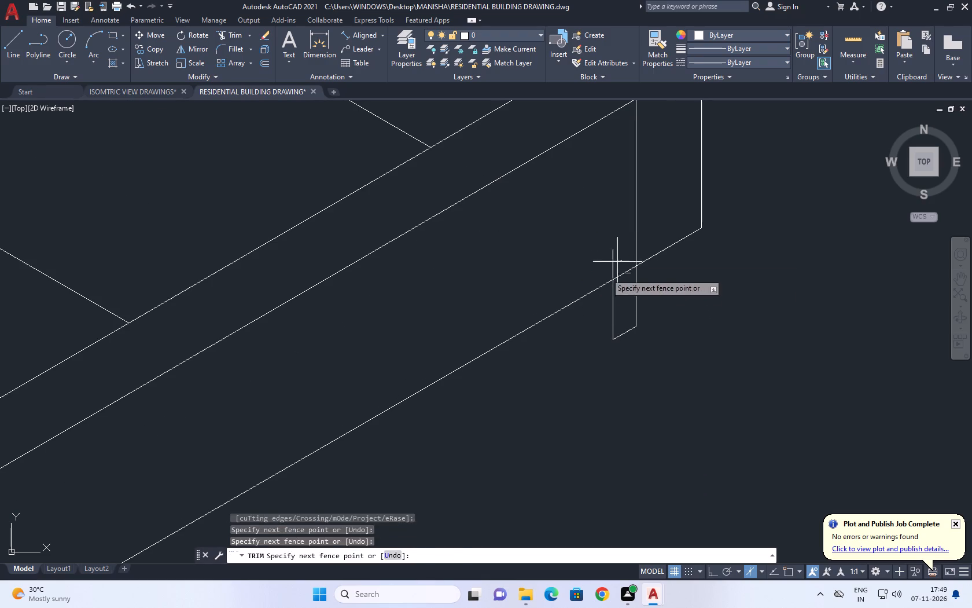
pyautogui.click(603, 279)
pyautogui.scroll(-2, 628, 251)
pyautogui.press('space')
# Copy the three leg lines to the foot of the first panel's inner front edge.
pyautogui.scroll(2, 643, 267)
pyautogui.click(643, 269)
pyautogui.moveTo(584, 321); pyautogui.dragTo(583, 326)
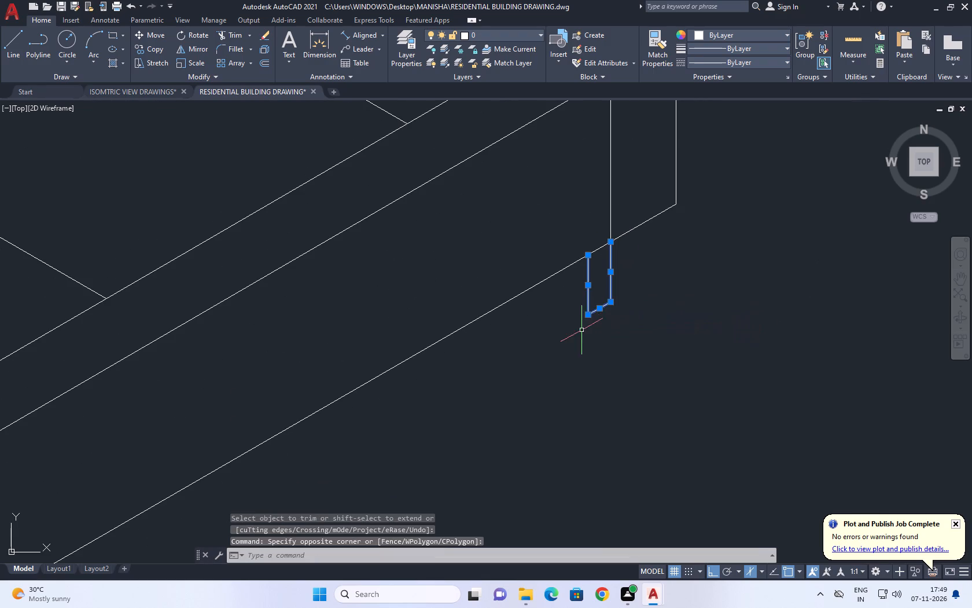
pyautogui.moveTo(585, 333); pyautogui.dragTo(619, 302, button='middle')
pyautogui.write('CO')
pyautogui.press('space')
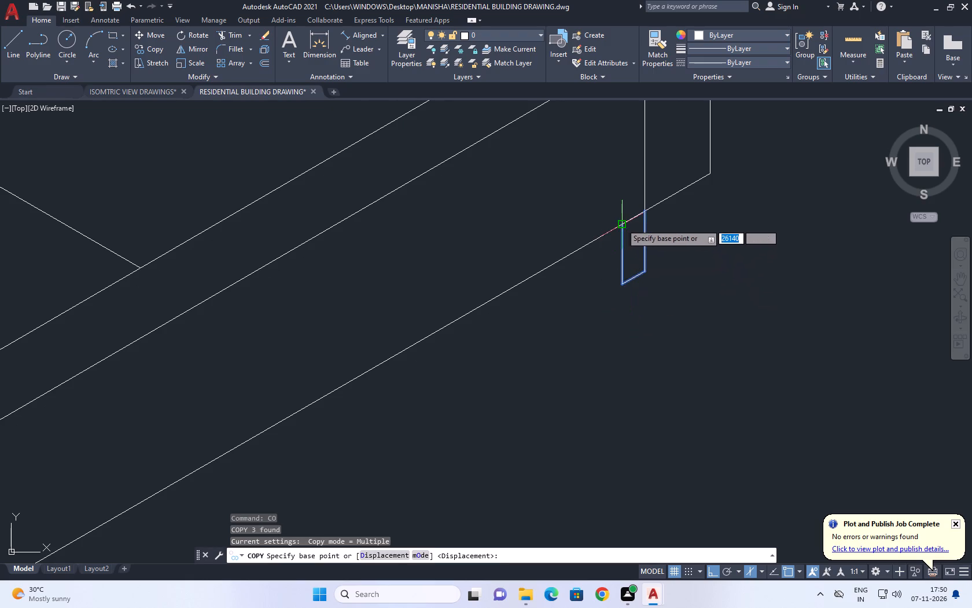
pyautogui.click(623, 224)
pyautogui.scroll(-3, 625, 217)
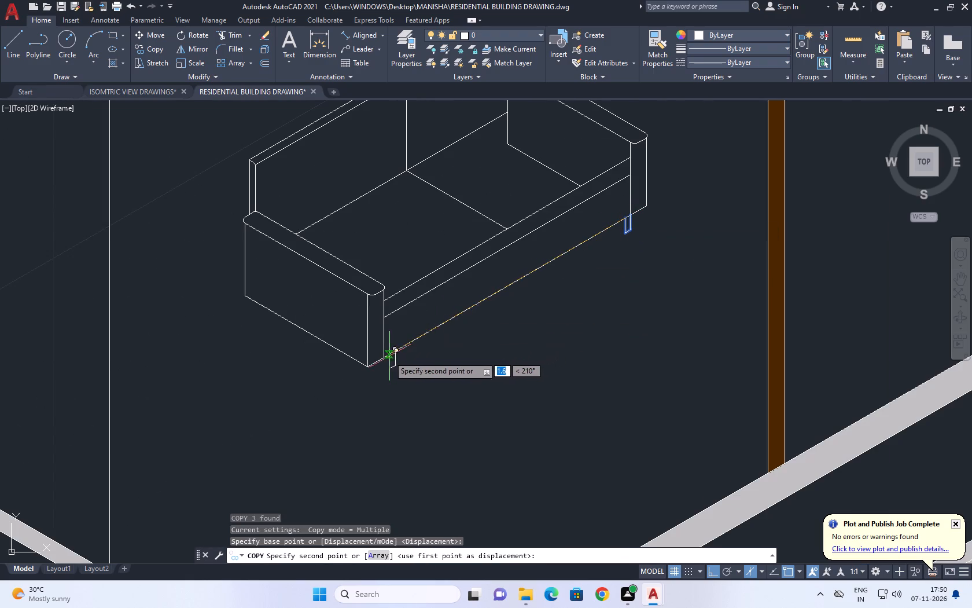
pyautogui.click(386, 356)
pyautogui.press('space')
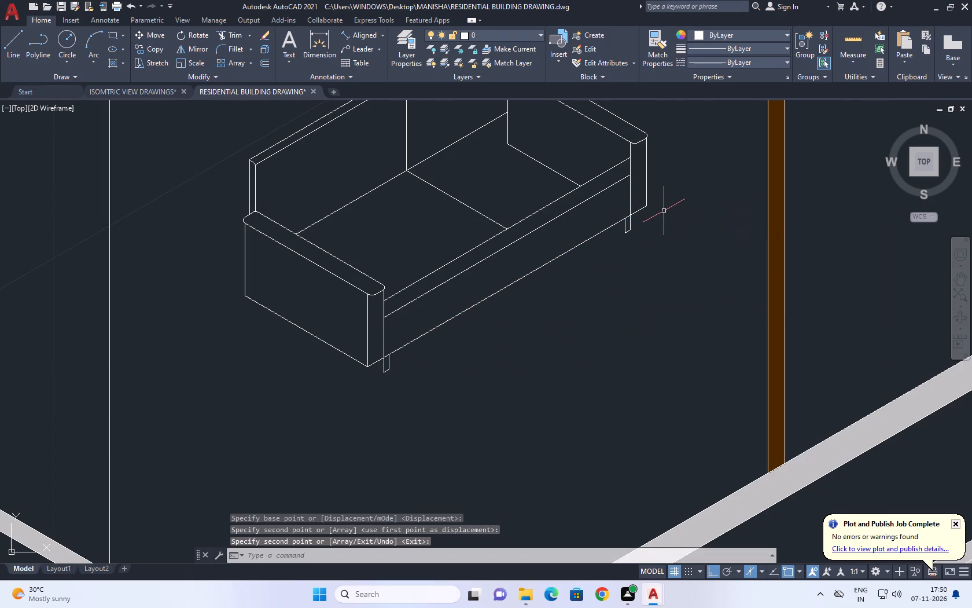
# Convert the entire sofa, including both legs, into a block named SOFA.
pyautogui.moveTo(658, 212); pyautogui.dragTo(683, 239, button='middle')
pyautogui.scroll(-1, 640, 224)
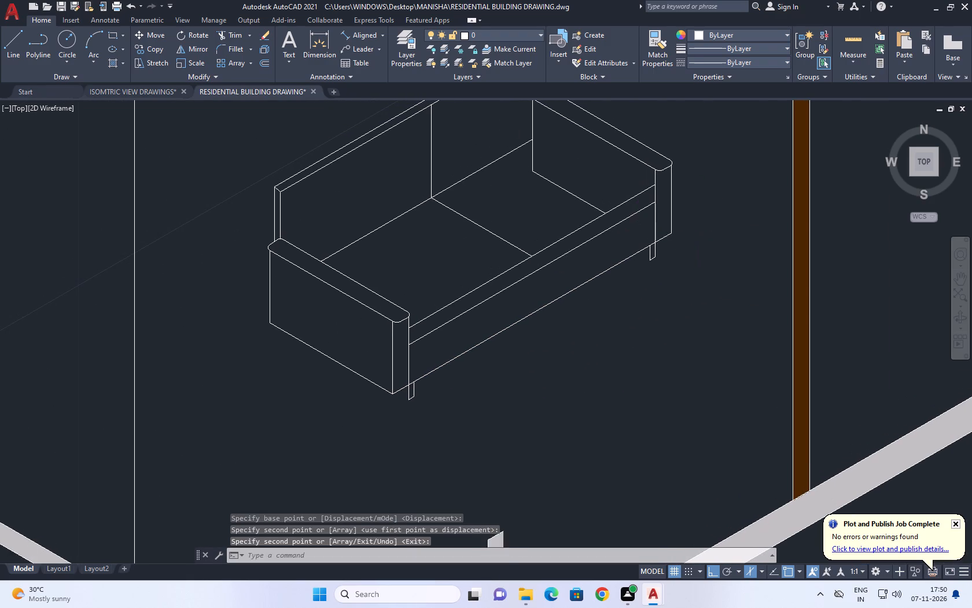
pyautogui.scroll(-1, 640, 224)
pyautogui.moveTo(691, 179); pyautogui.dragTo(690, 254, button='middle')
pyautogui.click(642, 207)
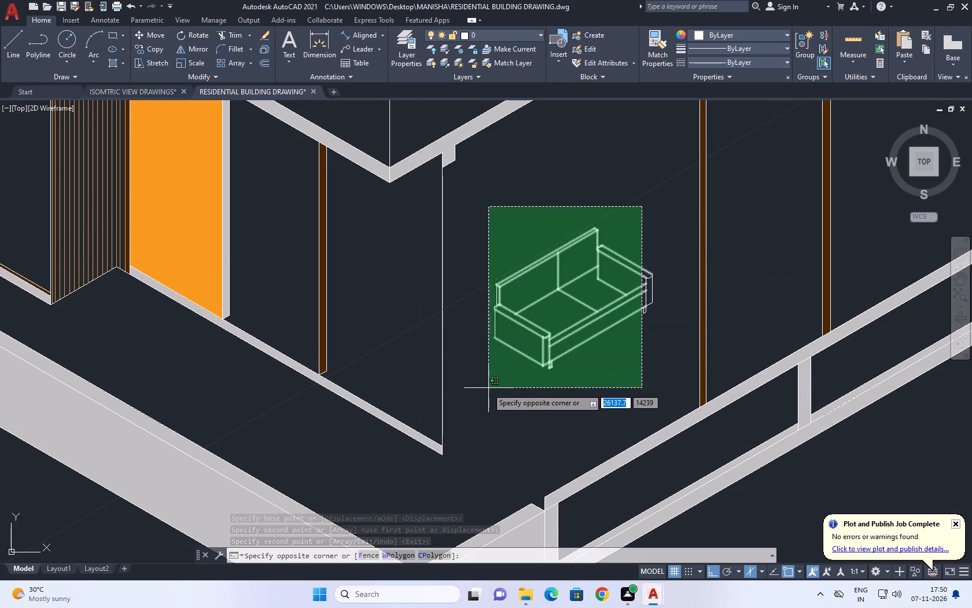
pyautogui.click(487, 388)
pyautogui.scroll(2, 644, 301)
pyautogui.moveTo(672, 353); pyautogui.dragTo(666, 342)
pyautogui.click(613, 186)
pyautogui.moveTo(658, 375); pyautogui.dragTo(651, 357)
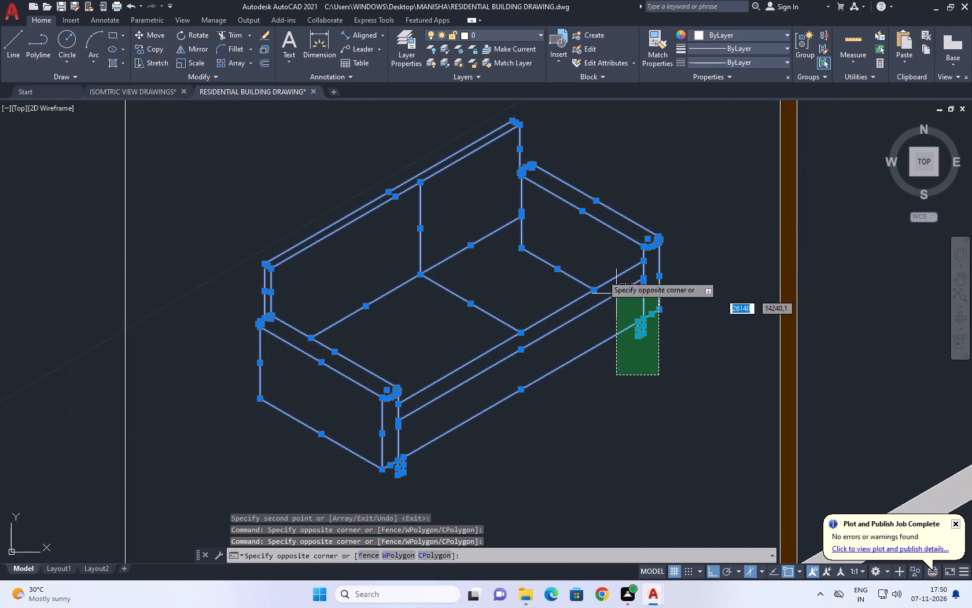
pyautogui.click(533, 176)
pyautogui.scroll(-3, 568, 222)
pyautogui.click(518, 318)
pyautogui.click(491, 235)
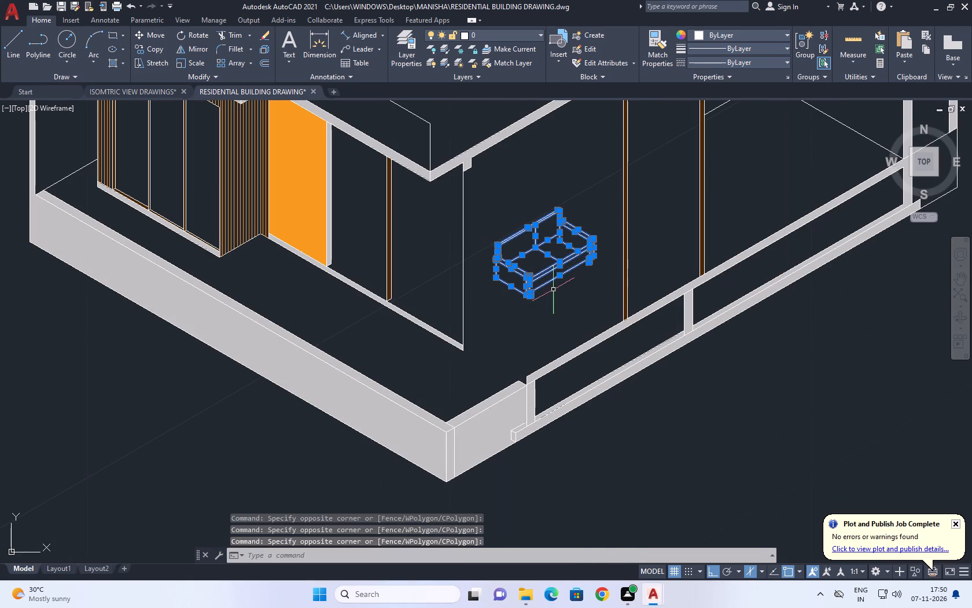
pyautogui.write('B')
pyautogui.press('space')
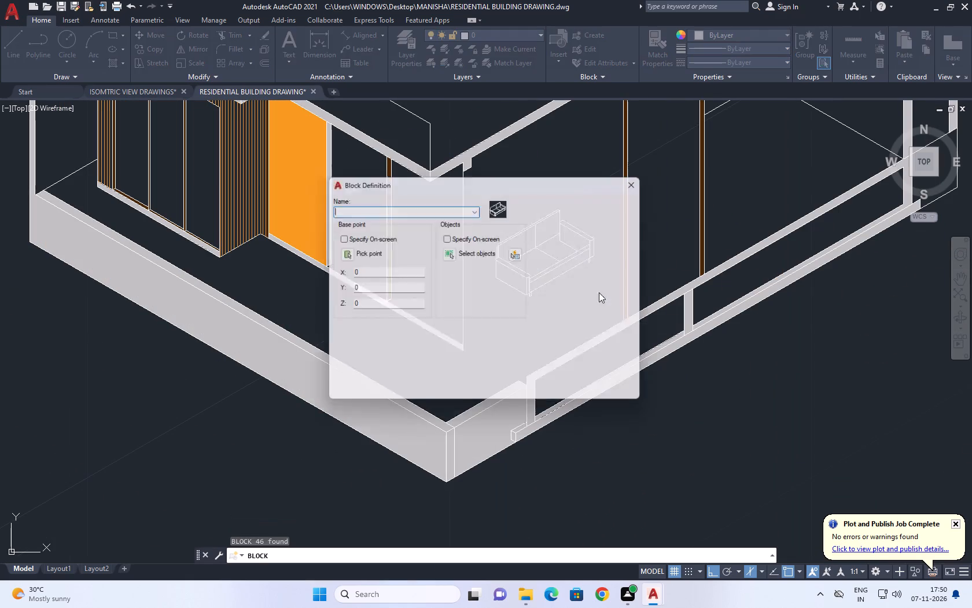
pyautogui.write('SOFA')
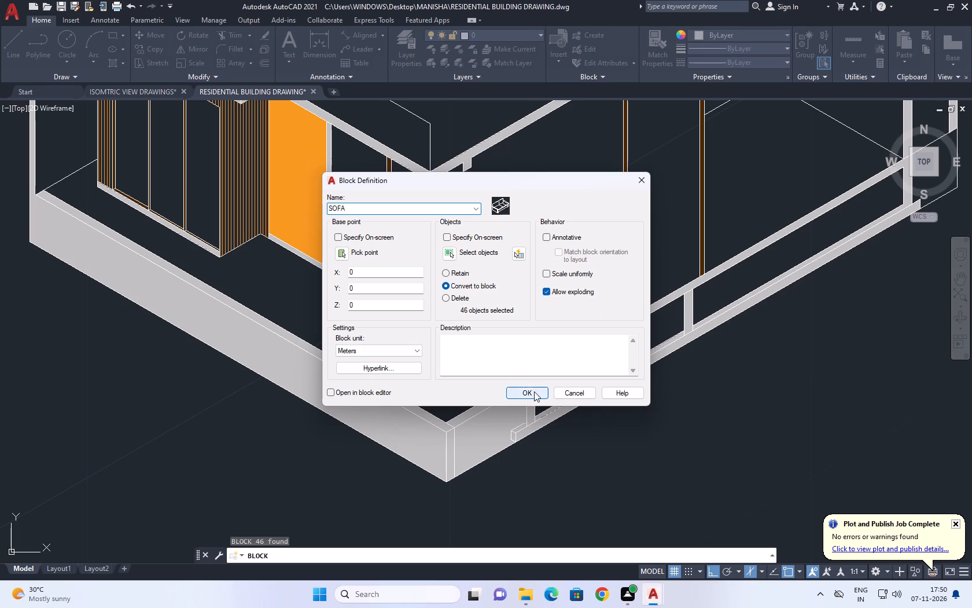
pyautogui.click(534, 391)
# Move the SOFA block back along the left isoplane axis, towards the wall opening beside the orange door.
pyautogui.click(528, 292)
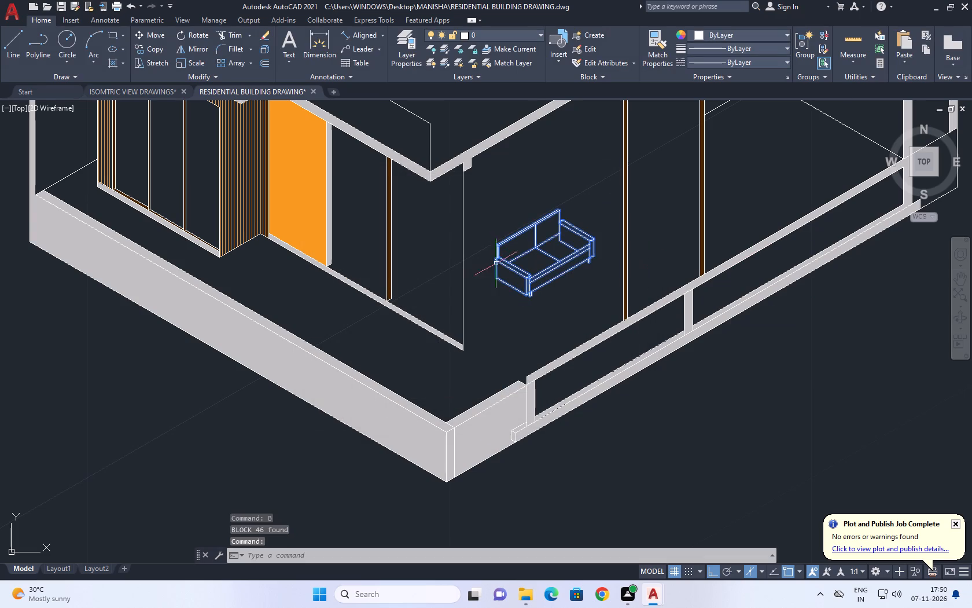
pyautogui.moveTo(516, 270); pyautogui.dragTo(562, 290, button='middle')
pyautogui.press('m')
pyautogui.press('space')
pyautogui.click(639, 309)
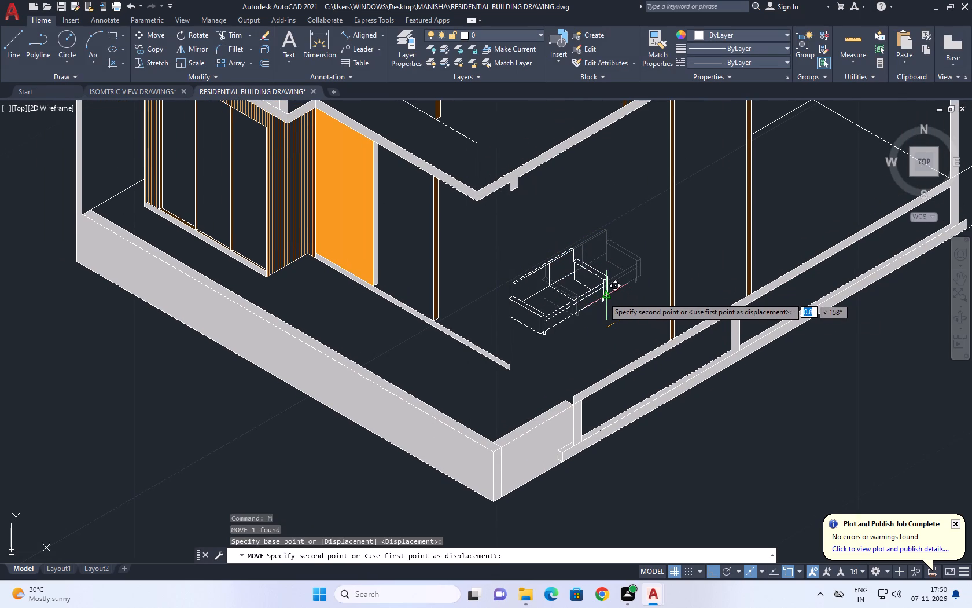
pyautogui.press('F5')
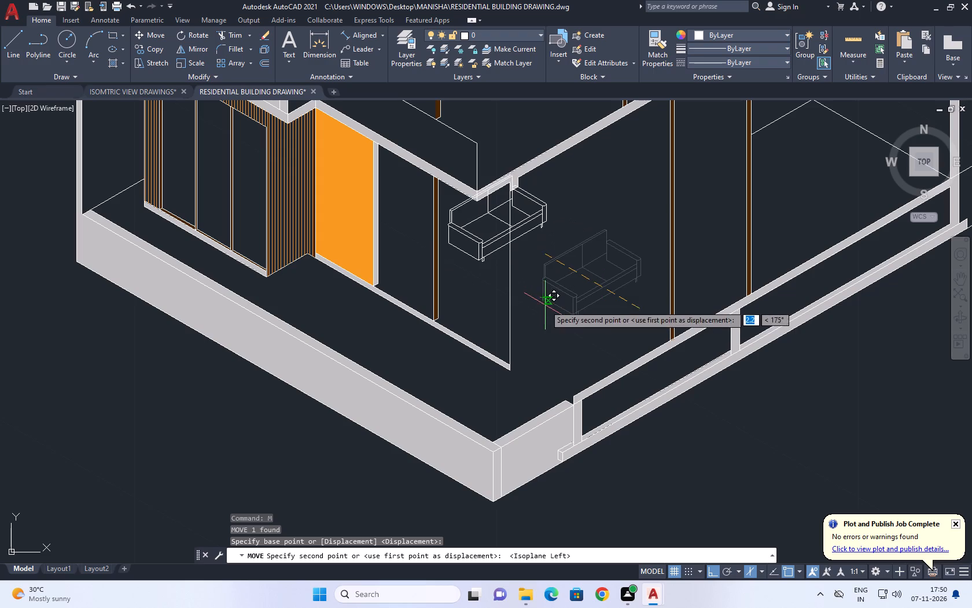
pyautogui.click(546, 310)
# Move the SOFA block by its lower rear corner to the bottom corner of the orange door's frame.
pyautogui.click(496, 273)
pyautogui.click(476, 249)
pyautogui.moveTo(469, 292); pyautogui.dragTo(525, 332, button='middle')
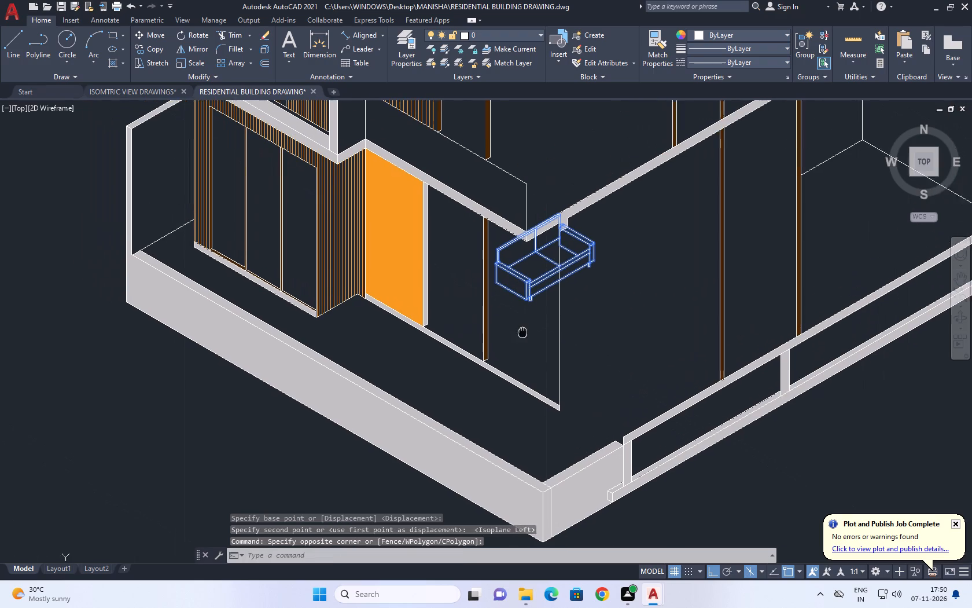
pyautogui.moveTo(525, 332); pyautogui.dragTo(531, 332, button='middle')
pyautogui.press('m')
pyautogui.press('space')
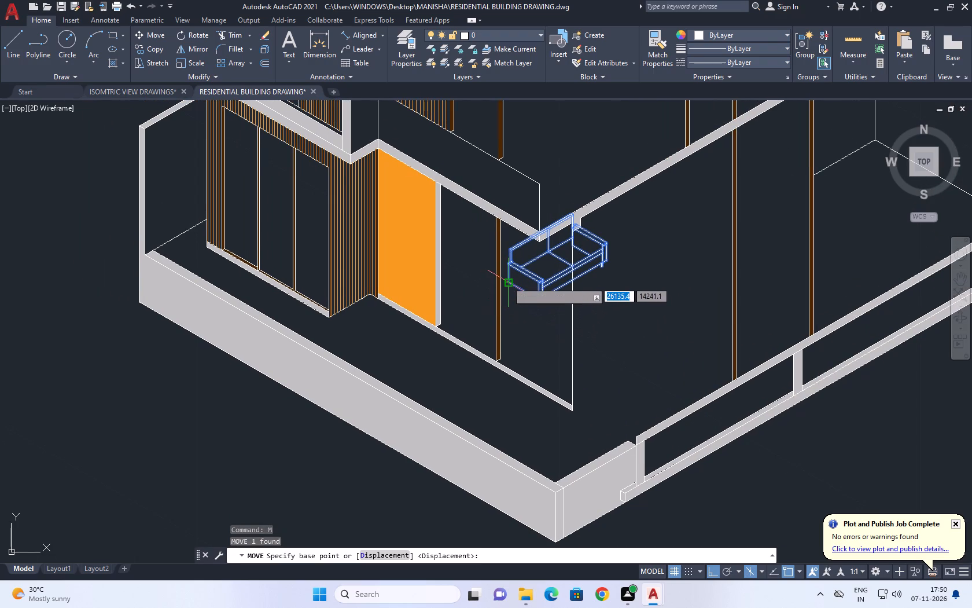
pyautogui.click(510, 281)
pyautogui.scroll(-1, 512, 284)
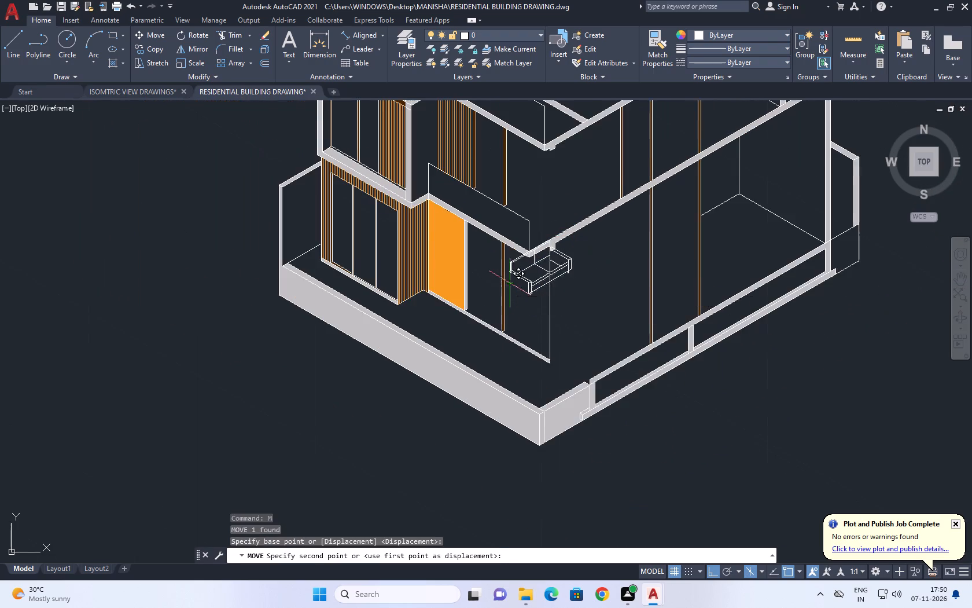
pyautogui.scroll(3, 502, 287)
pyautogui.click(382, 375)
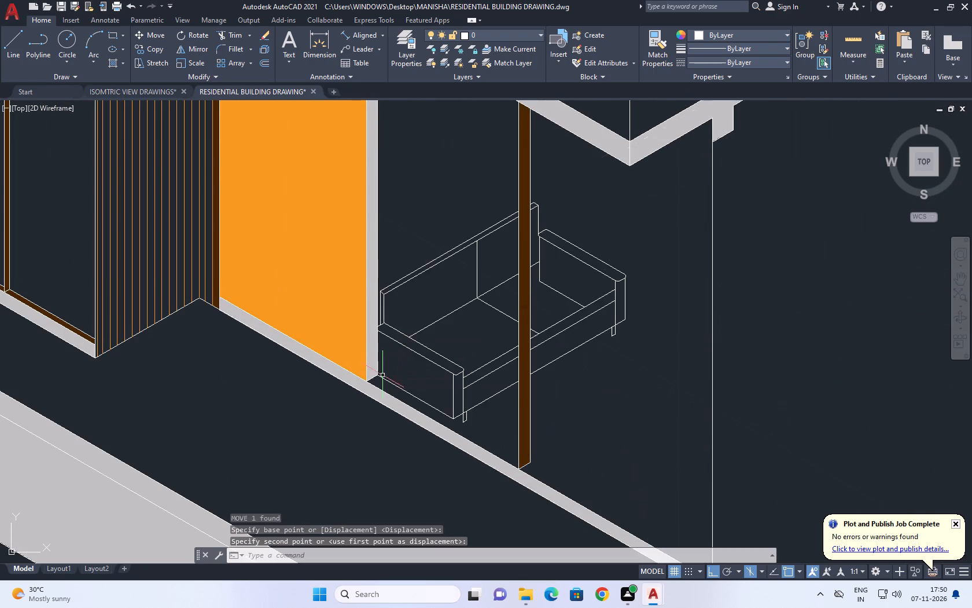
# Move the SOFA block about 1.7 units into the room at 30° along the top isoplane, past the brown post.
pyautogui.moveTo(433, 334); pyautogui.dragTo(497, 314, button='middle')
pyautogui.click(489, 336)
pyautogui.scroll(1, 602, 305)
pyautogui.moveTo(599, 305); pyautogui.dragTo(499, 393, button='middle')
pyautogui.press('m')
pyautogui.press('space')
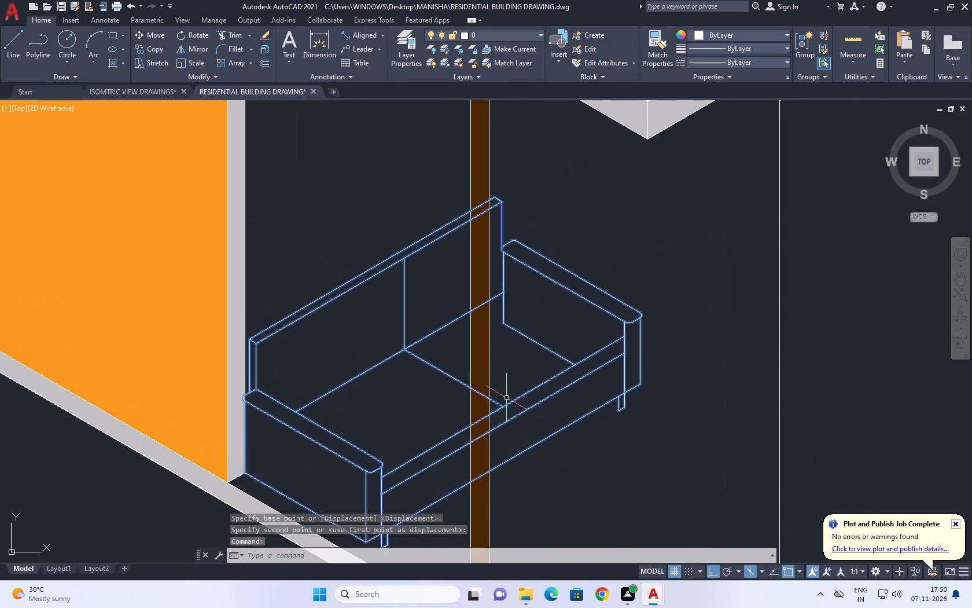
pyautogui.click(599, 303)
pyautogui.press('F5')
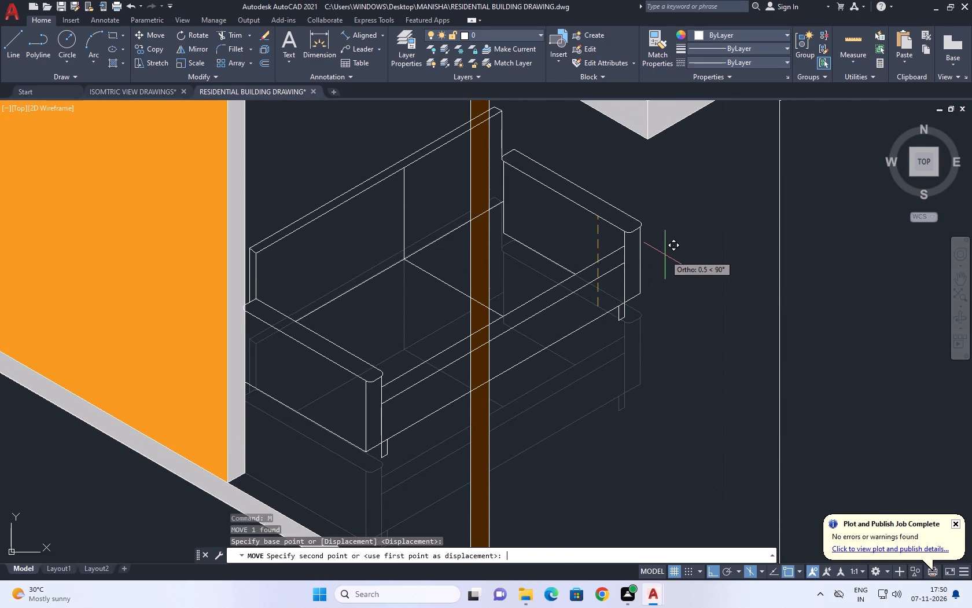
pyautogui.scroll(-2, 712, 194)
pyautogui.moveTo(721, 197); pyautogui.dragTo(638, 287, button='middle')
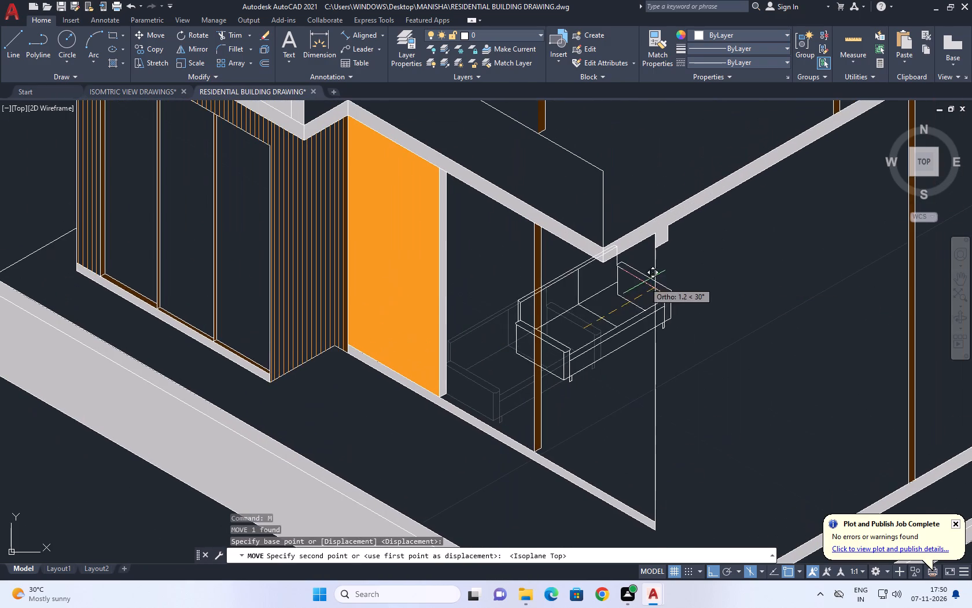
pyautogui.click(689, 274)
# Move the SOFA block straight down along the vertical isoplane axis, keeping it just beside the brown post.
pyautogui.click(593, 359)
pyautogui.moveTo(595, 361); pyautogui.dragTo(608, 321, button='middle')
pyautogui.write('M')
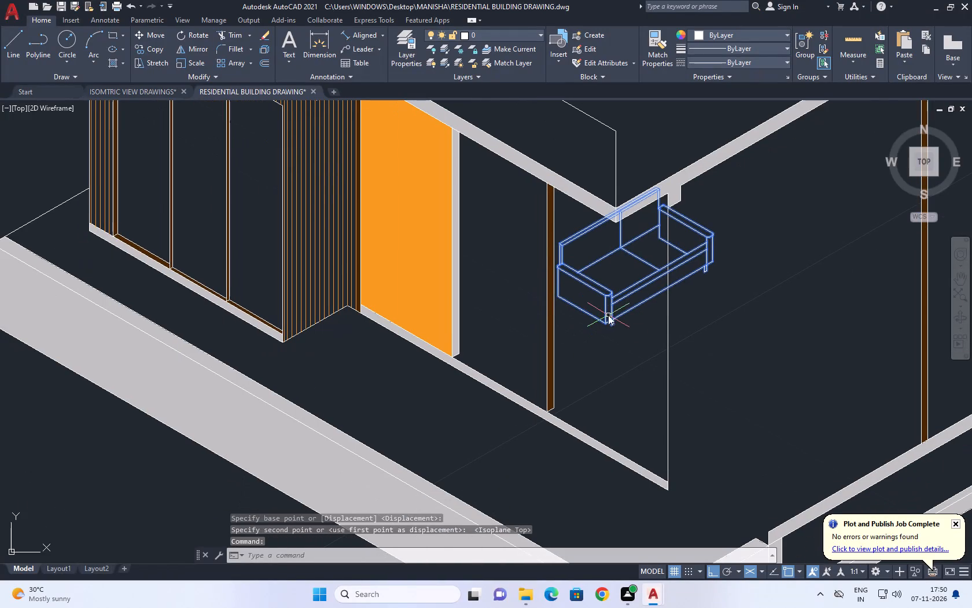
pyautogui.press('space')
pyautogui.click(608, 316)
pyautogui.press('F5')
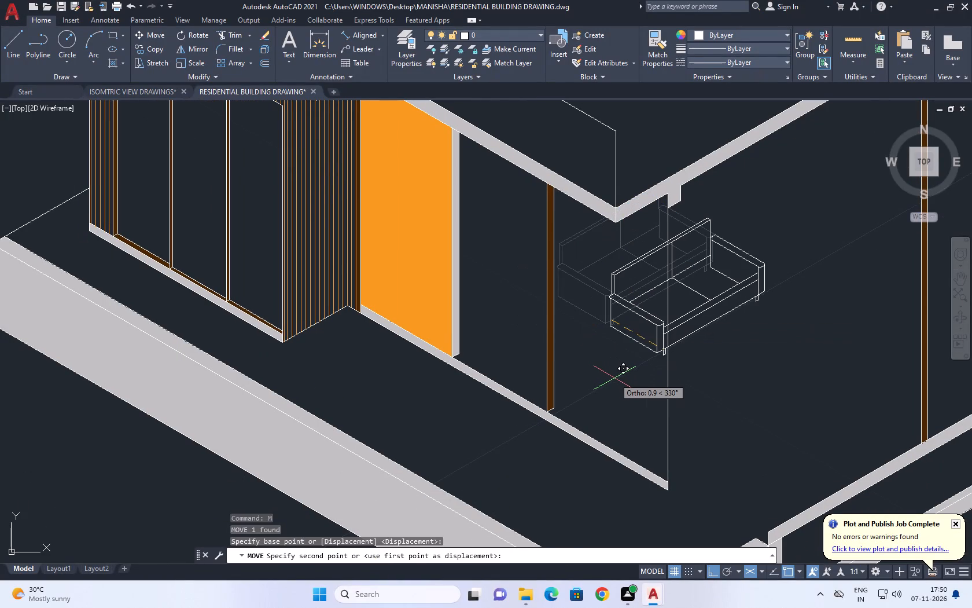
pyautogui.click(615, 361)
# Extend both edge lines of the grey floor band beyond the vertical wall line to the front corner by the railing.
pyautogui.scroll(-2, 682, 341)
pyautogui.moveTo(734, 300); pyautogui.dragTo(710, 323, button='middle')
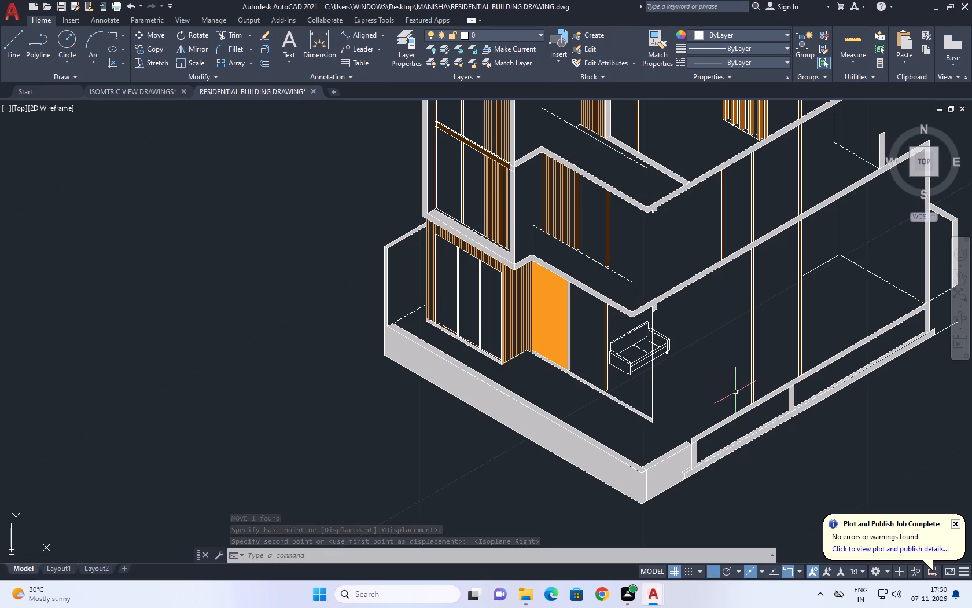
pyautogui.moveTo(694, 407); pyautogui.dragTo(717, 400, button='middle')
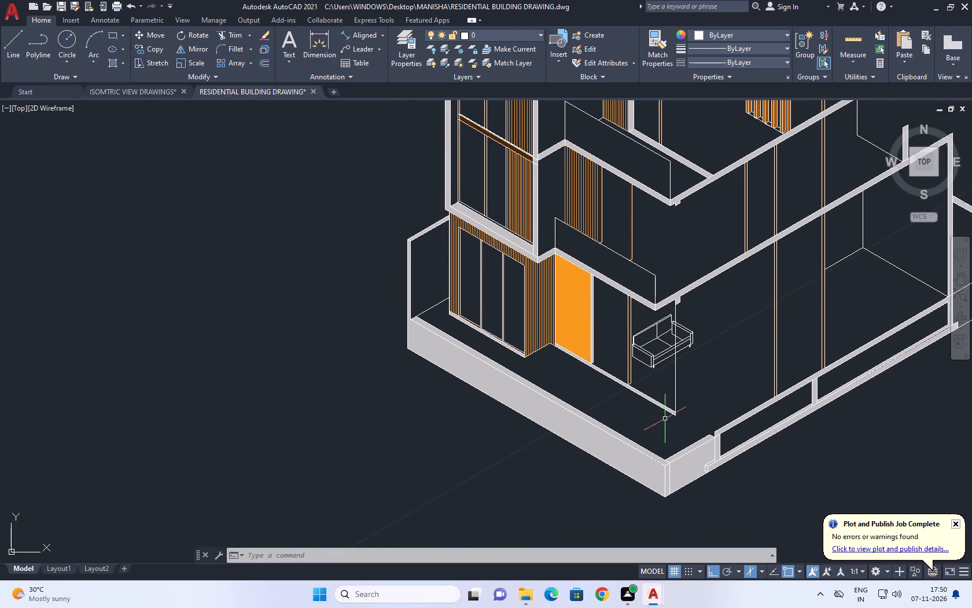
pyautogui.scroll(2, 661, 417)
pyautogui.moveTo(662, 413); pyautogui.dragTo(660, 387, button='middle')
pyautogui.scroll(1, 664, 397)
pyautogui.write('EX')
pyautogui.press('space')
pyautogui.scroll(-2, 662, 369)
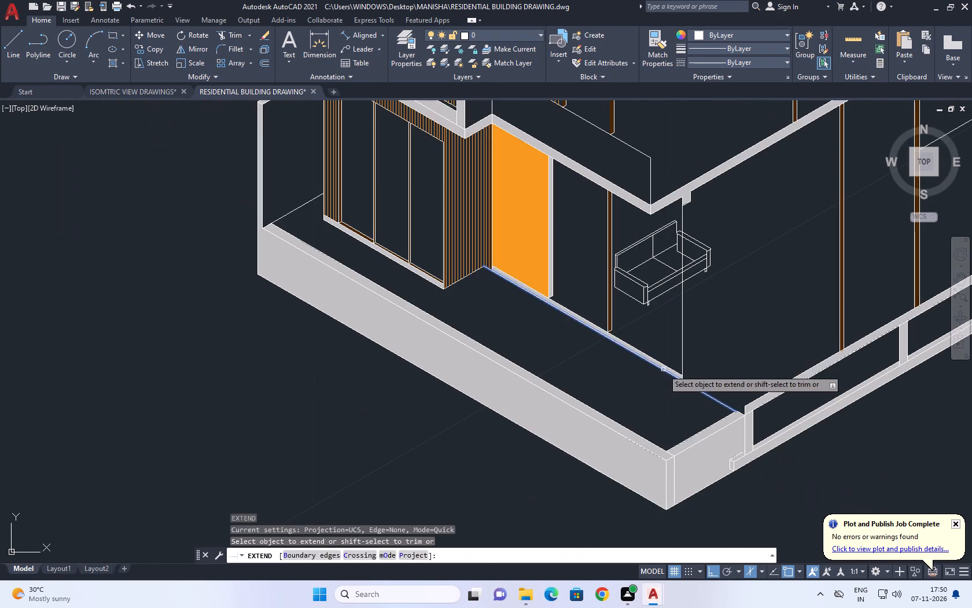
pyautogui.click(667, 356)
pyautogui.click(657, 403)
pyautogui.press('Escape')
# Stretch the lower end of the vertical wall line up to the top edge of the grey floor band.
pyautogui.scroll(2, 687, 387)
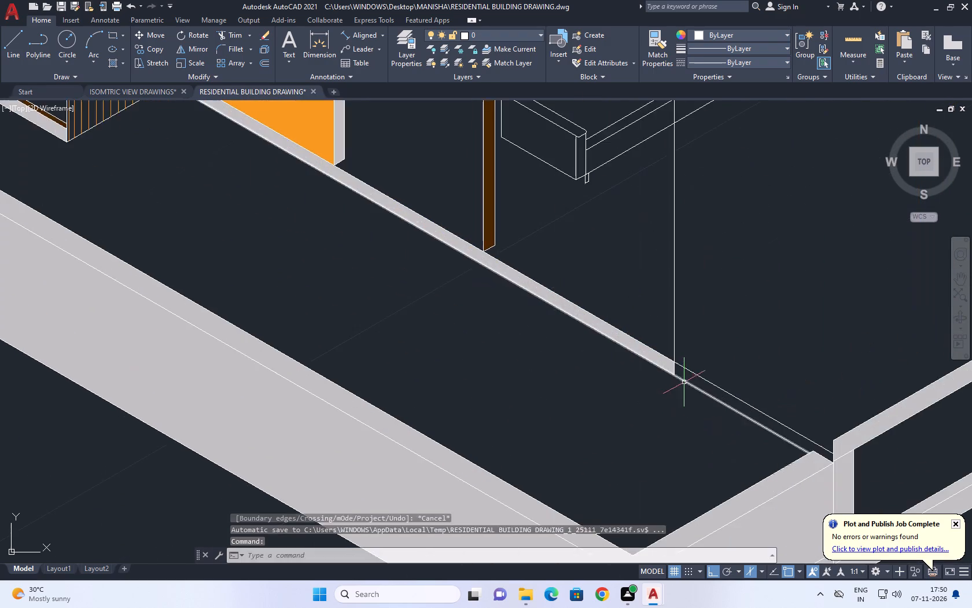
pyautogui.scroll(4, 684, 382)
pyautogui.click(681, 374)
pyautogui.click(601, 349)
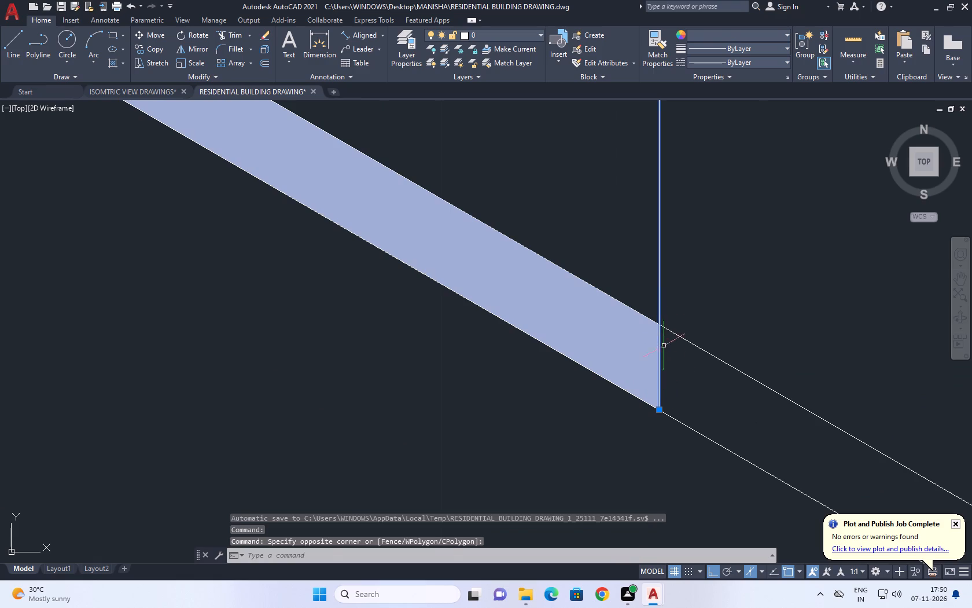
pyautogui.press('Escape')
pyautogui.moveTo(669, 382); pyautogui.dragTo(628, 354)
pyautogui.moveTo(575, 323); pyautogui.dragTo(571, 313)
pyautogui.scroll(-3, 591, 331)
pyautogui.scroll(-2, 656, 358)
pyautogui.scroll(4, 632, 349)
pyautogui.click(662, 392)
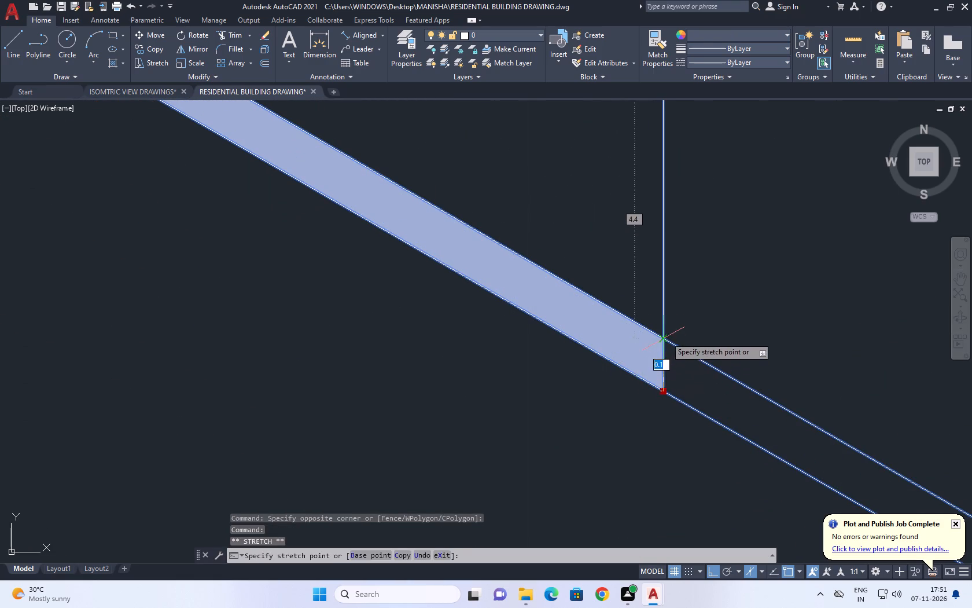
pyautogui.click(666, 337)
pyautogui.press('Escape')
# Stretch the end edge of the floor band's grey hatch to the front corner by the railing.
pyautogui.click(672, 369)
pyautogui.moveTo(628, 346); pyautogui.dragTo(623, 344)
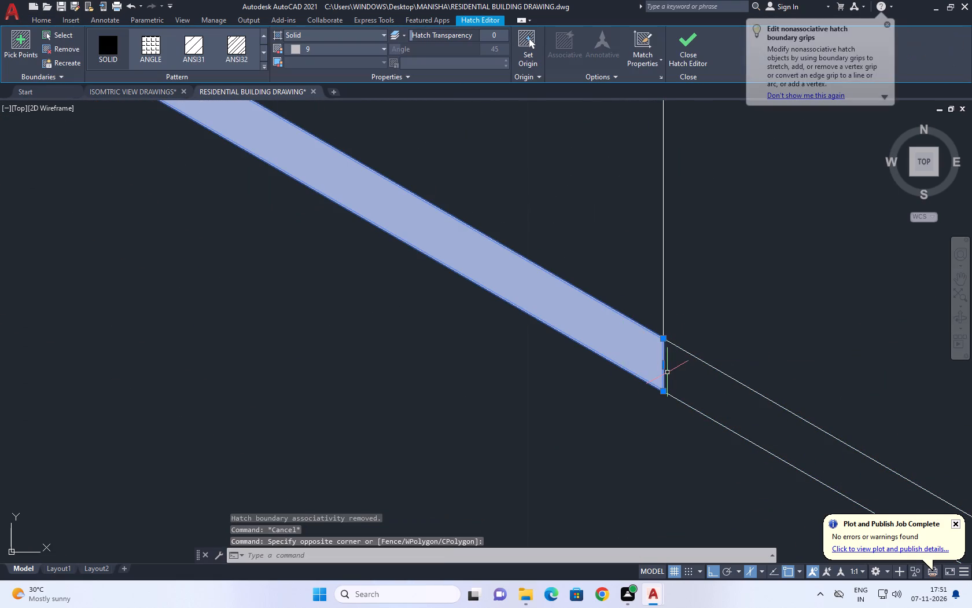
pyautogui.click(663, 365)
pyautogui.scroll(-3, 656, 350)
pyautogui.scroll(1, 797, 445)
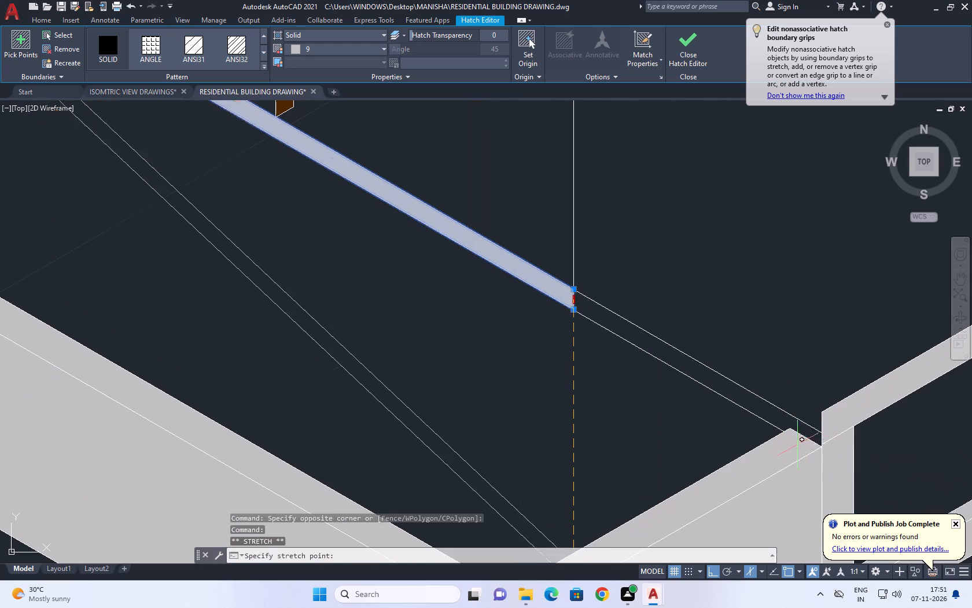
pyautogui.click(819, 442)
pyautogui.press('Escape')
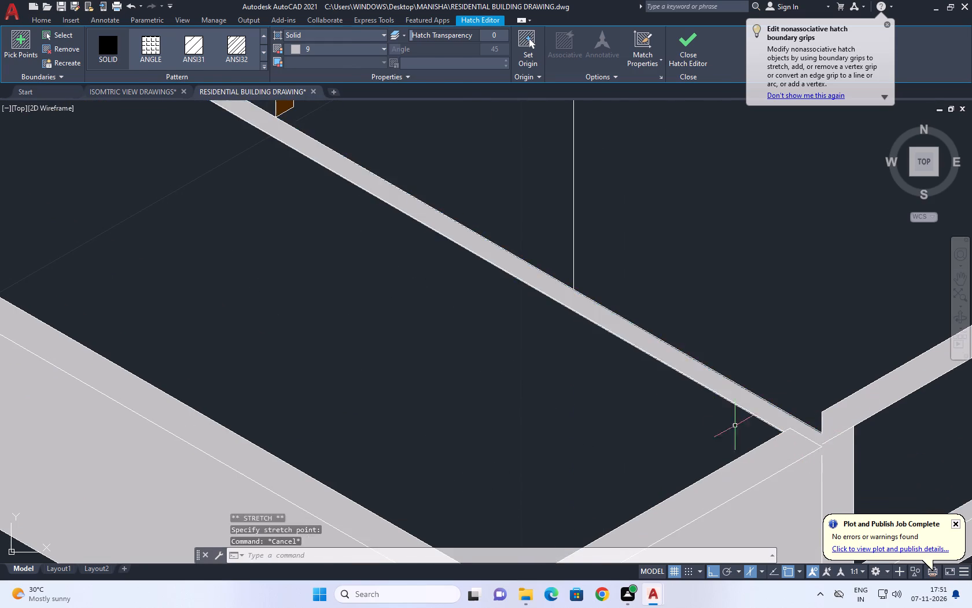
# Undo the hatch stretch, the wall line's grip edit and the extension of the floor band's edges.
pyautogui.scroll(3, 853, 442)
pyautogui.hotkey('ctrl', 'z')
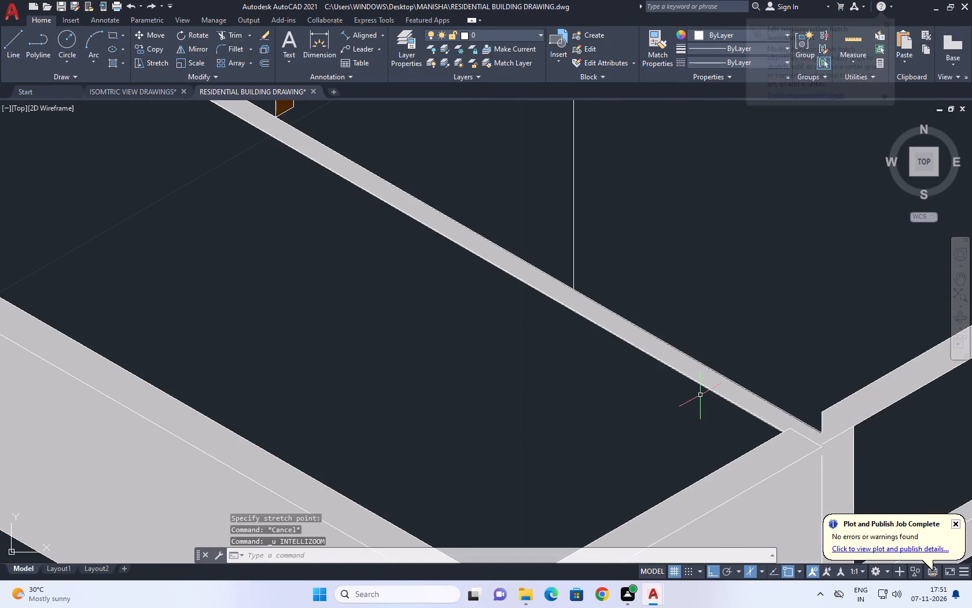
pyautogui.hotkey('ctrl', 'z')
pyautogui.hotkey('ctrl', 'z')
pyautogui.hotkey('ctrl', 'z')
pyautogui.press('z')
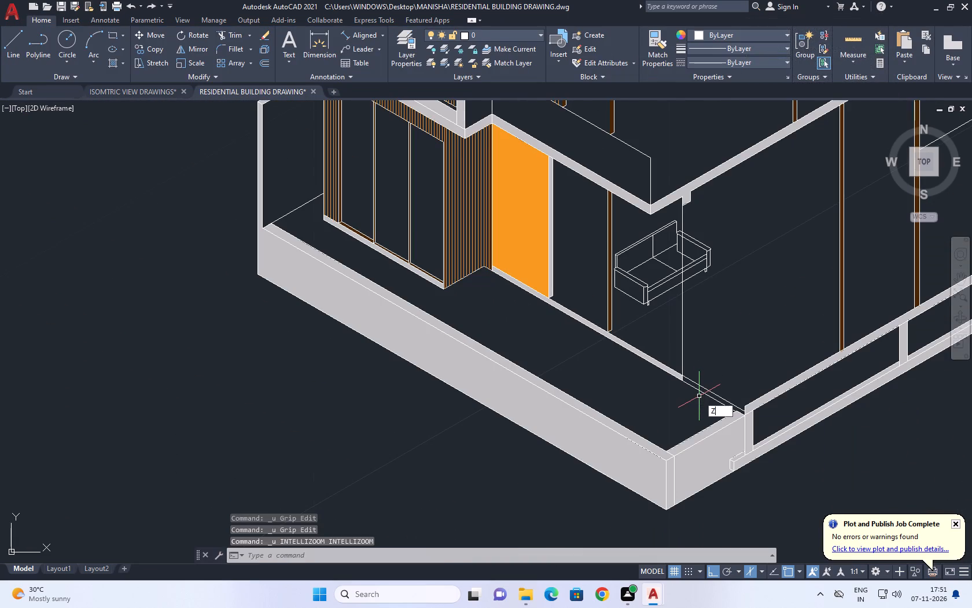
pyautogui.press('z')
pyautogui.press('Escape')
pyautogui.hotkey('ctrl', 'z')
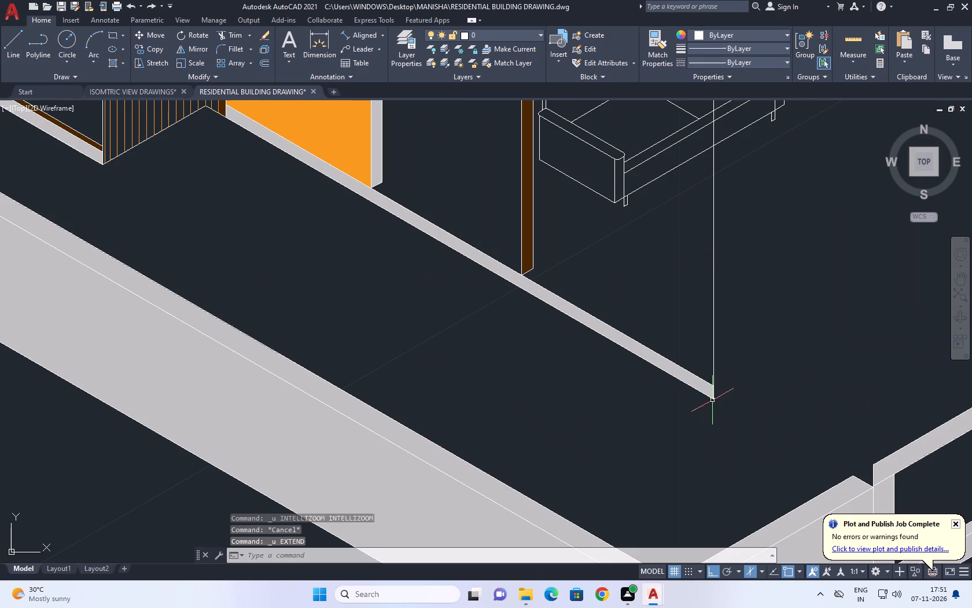
# Extend the floor band's upper and lower edge lines past the vertical wall line to the front corner by the railing.
pyautogui.scroll(-1, 693, 405)
pyautogui.moveTo(752, 415); pyautogui.dragTo(749, 402, button='middle')
pyautogui.press('e')
pyautogui.press('x')
pyautogui.press('space')
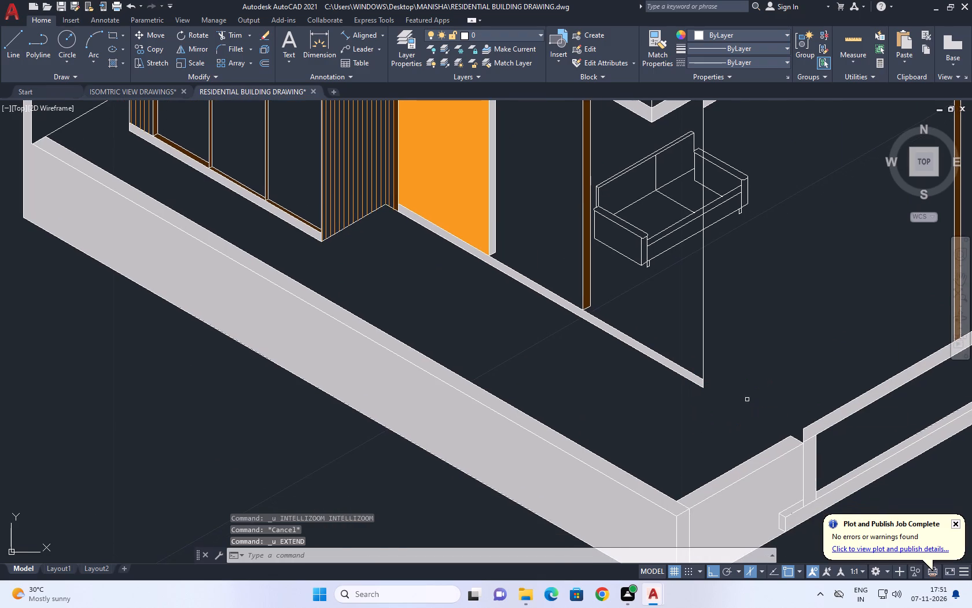
pyautogui.click(694, 356)
pyautogui.click(693, 418)
pyautogui.press('Escape')
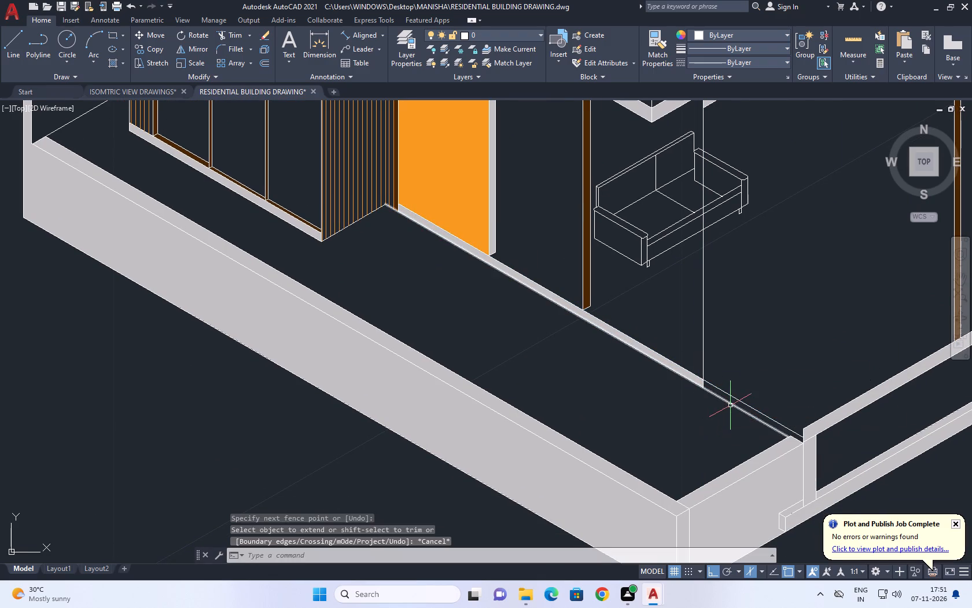
# Hatch the new strip of floor band between the vertical wall line and the front corner.
pyautogui.press('h')
pyautogui.press('space')
pyautogui.click(730, 399)
pyautogui.press('Escape')
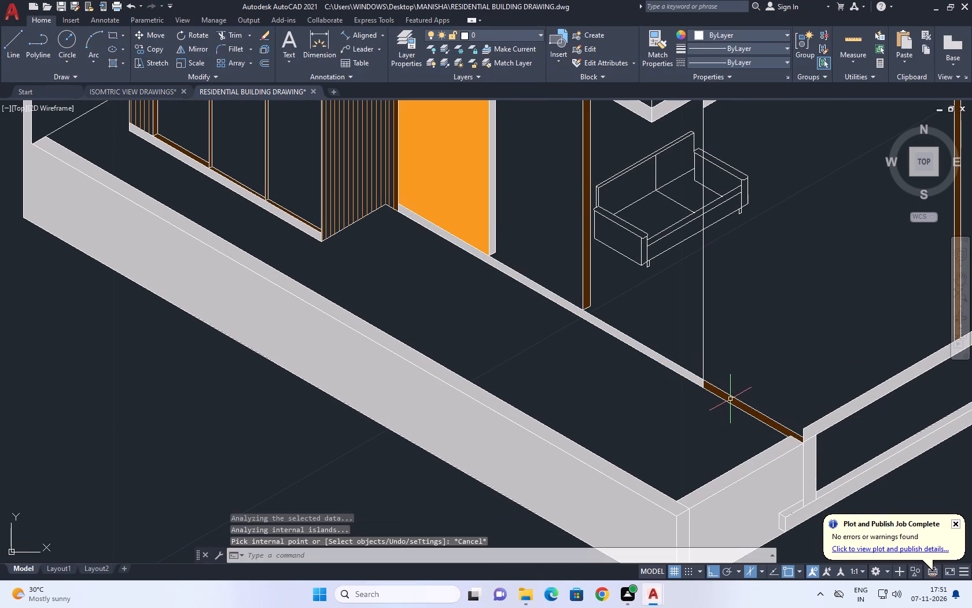
# Match the new strip's hatch properties to the adjoining grey floor band hatch.
pyautogui.write('MA')
pyautogui.press('space')
pyautogui.scroll(1, 708, 388)
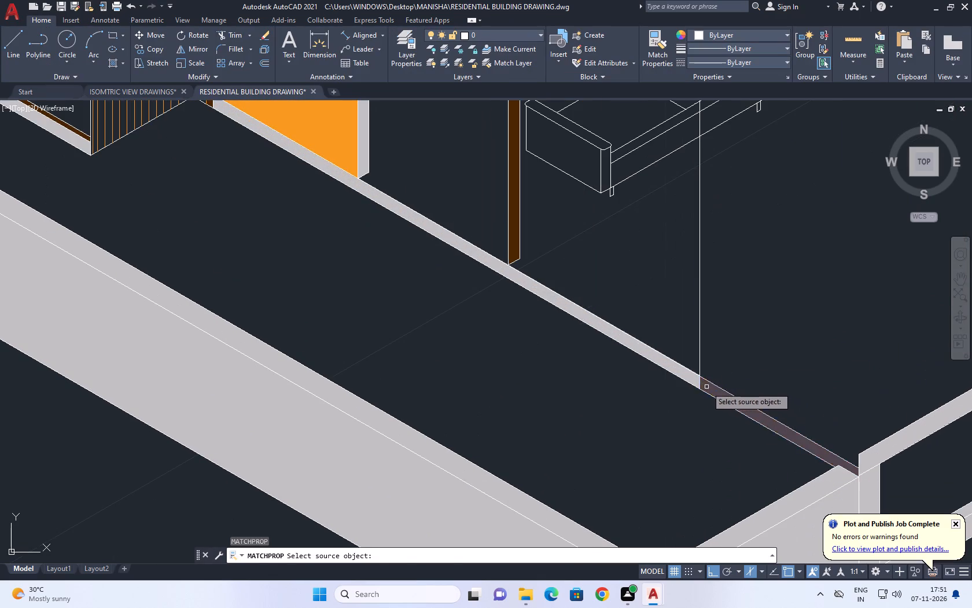
pyautogui.click(686, 373)
pyautogui.click(713, 391)
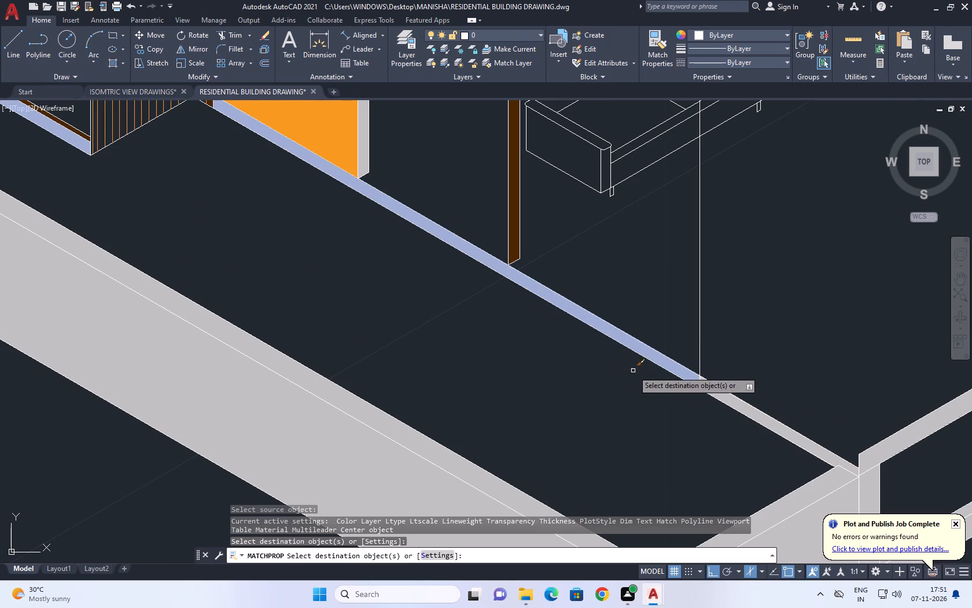
pyautogui.press('Escape')
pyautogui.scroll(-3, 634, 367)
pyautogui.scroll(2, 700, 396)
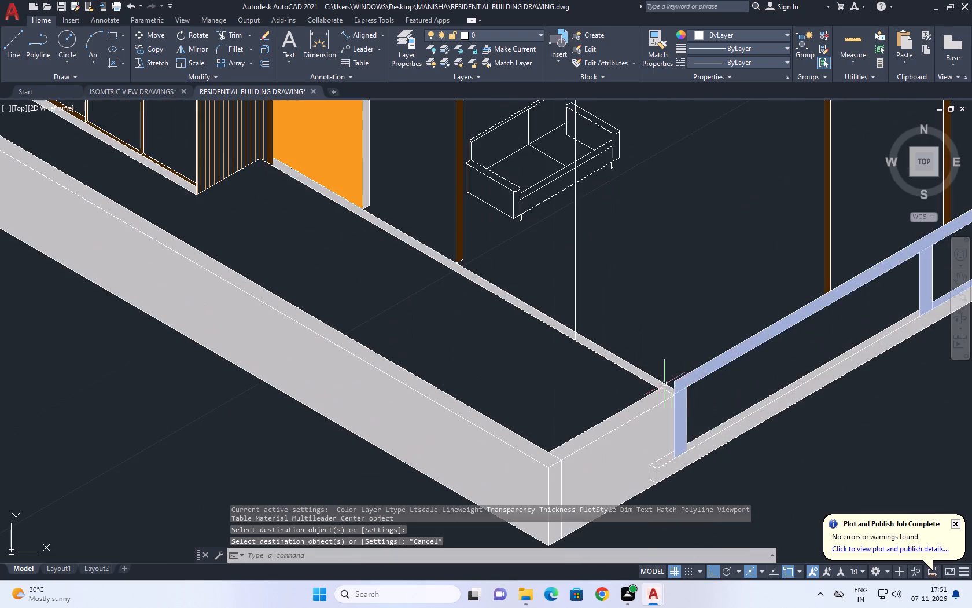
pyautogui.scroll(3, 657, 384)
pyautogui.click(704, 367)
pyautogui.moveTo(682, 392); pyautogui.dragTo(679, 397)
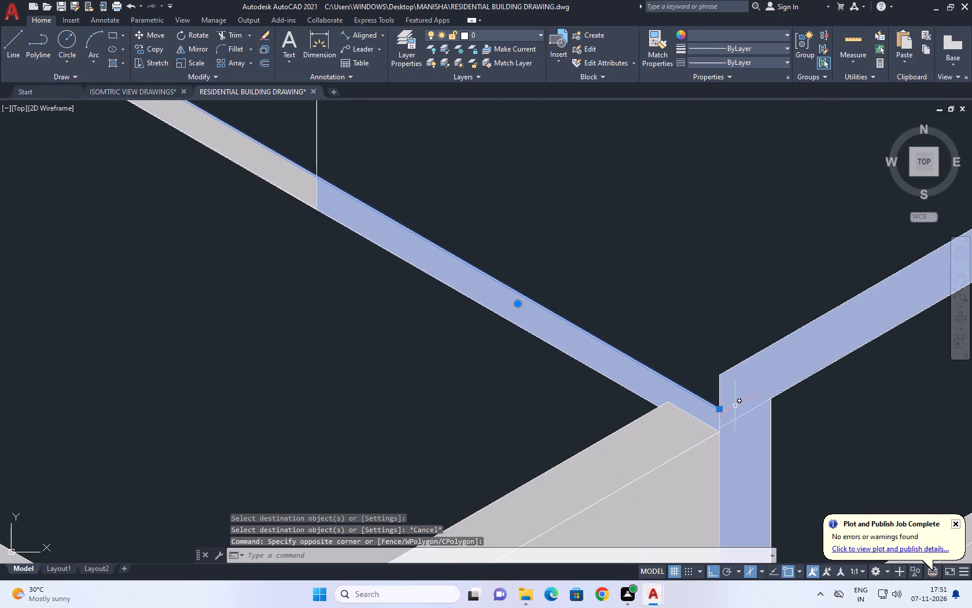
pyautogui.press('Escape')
# Look over the building's isometric view from the sofa room up to the roof terrace.
pyautogui.scroll(-2, 715, 393)
pyautogui.moveTo(765, 190); pyautogui.dragTo(624, 416, button='middle')
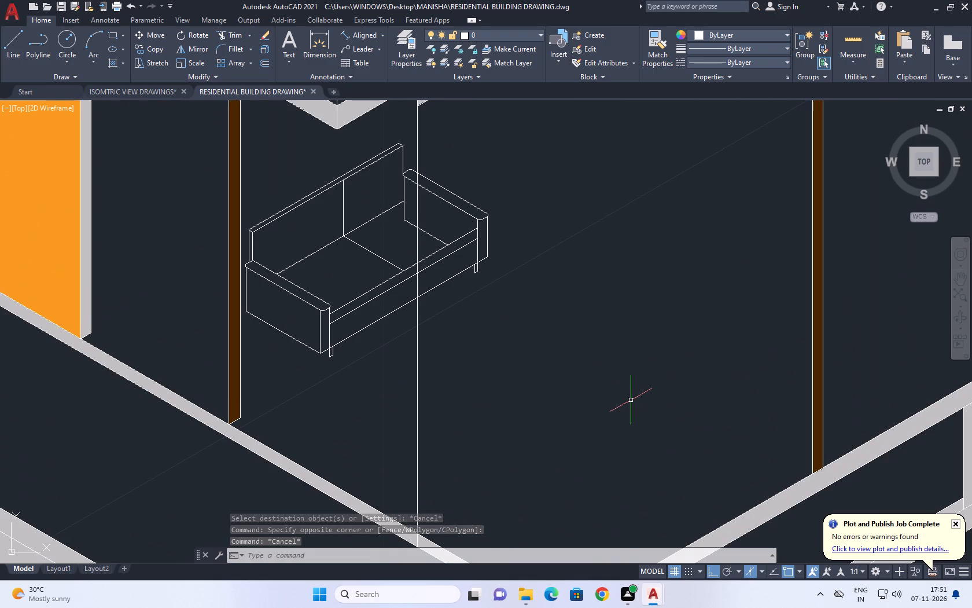
pyautogui.scroll(-1, 572, 291)
pyautogui.moveTo(566, 298); pyautogui.dragTo(560, 309, button='middle')
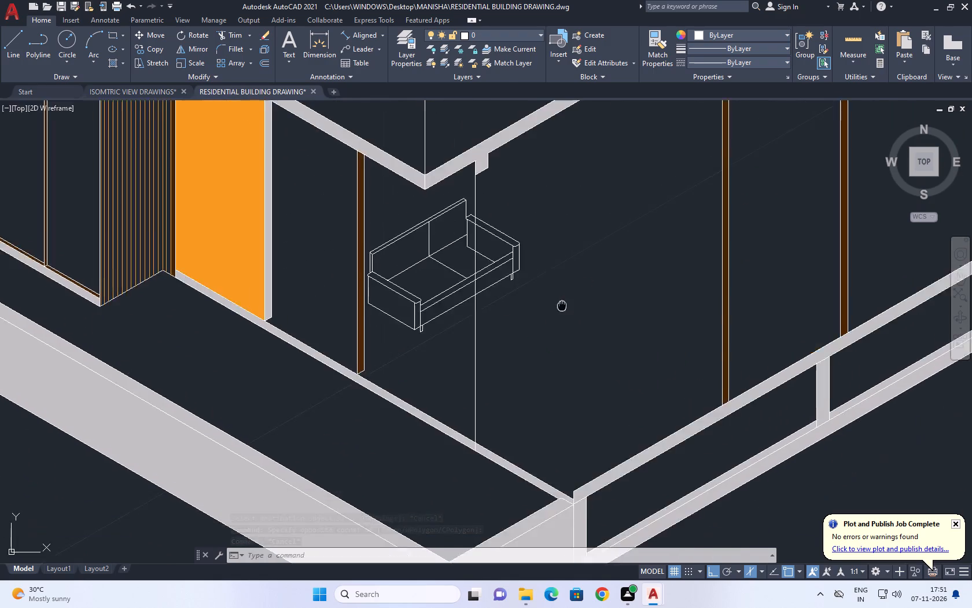
pyautogui.moveTo(560, 309); pyautogui.dragTo(517, 395, button='middle')
pyautogui.scroll(-1, 332, 345)
pyautogui.moveTo(440, 212); pyautogui.dragTo(501, 336, button='middle')
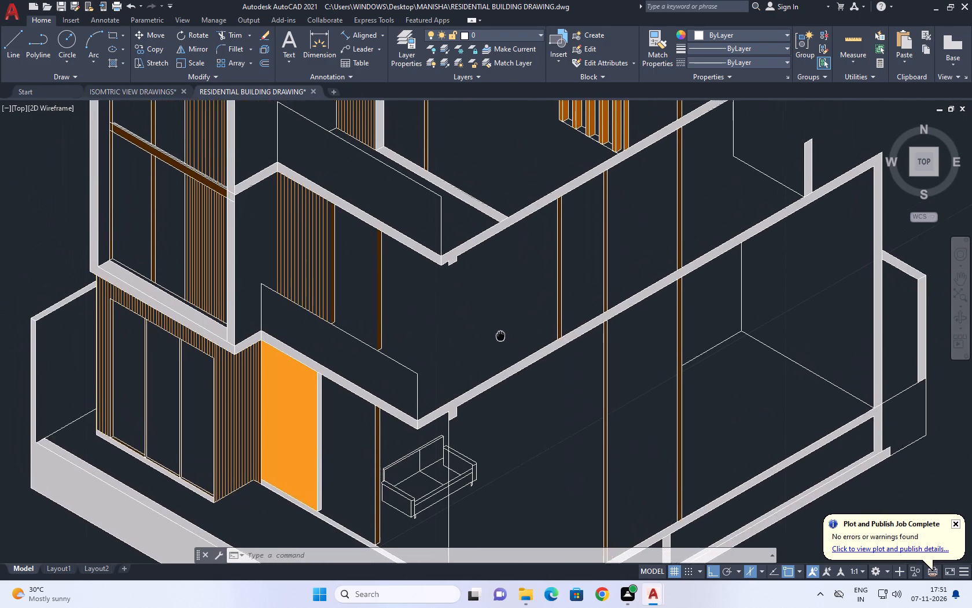
pyautogui.moveTo(501, 336); pyautogui.dragTo(592, 390, button='middle')
pyautogui.scroll(-1, 598, 391)
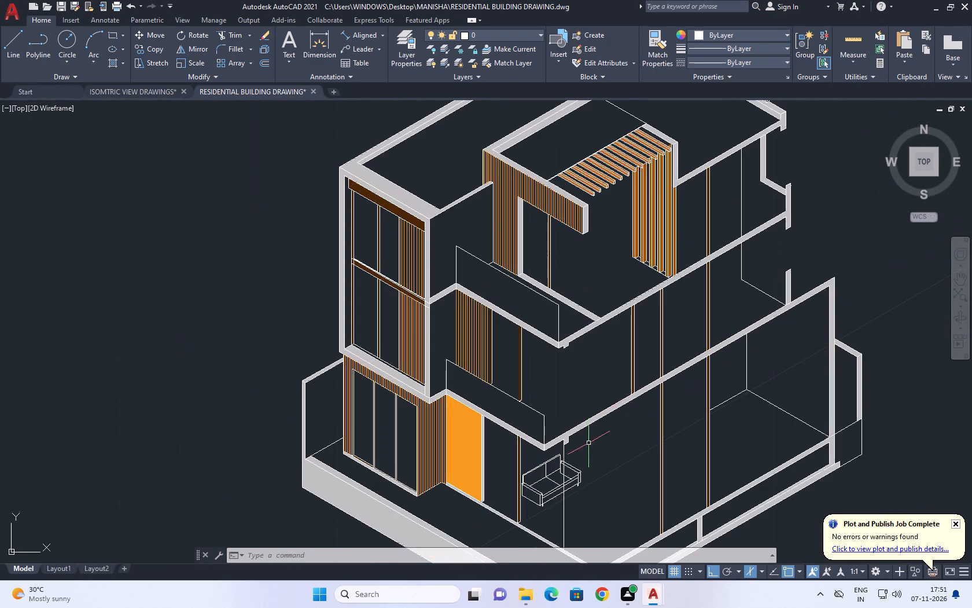
pyautogui.moveTo(523, 393); pyautogui.dragTo(588, 398, button='middle')
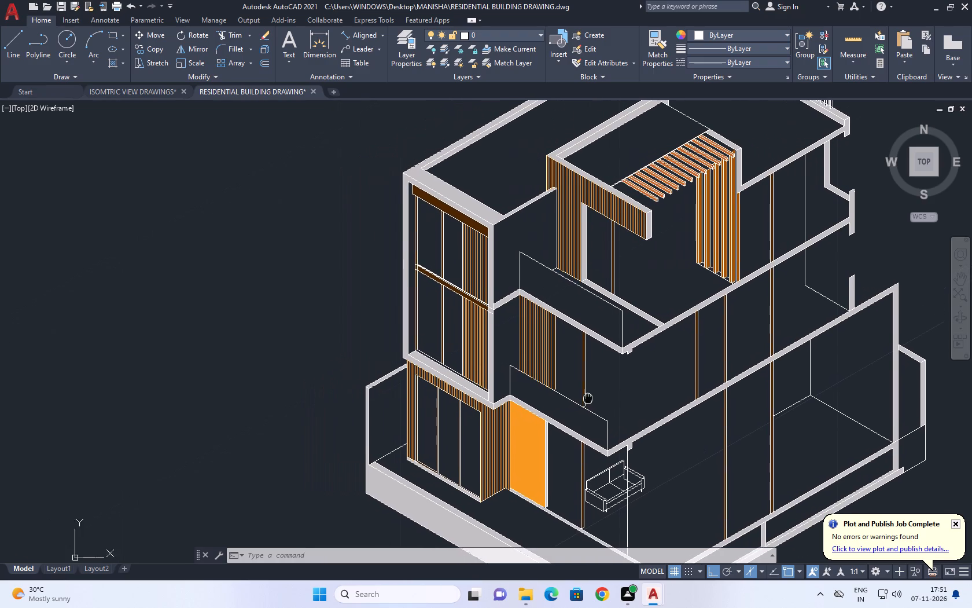
pyautogui.moveTo(588, 398); pyautogui.dragTo(592, 373, button='middle')
# On the left isoplane, draw a line about 2.3 units long from the first-floor brown post's bottom corner into the grey floor band.
pyautogui.scroll(2, 580, 382)
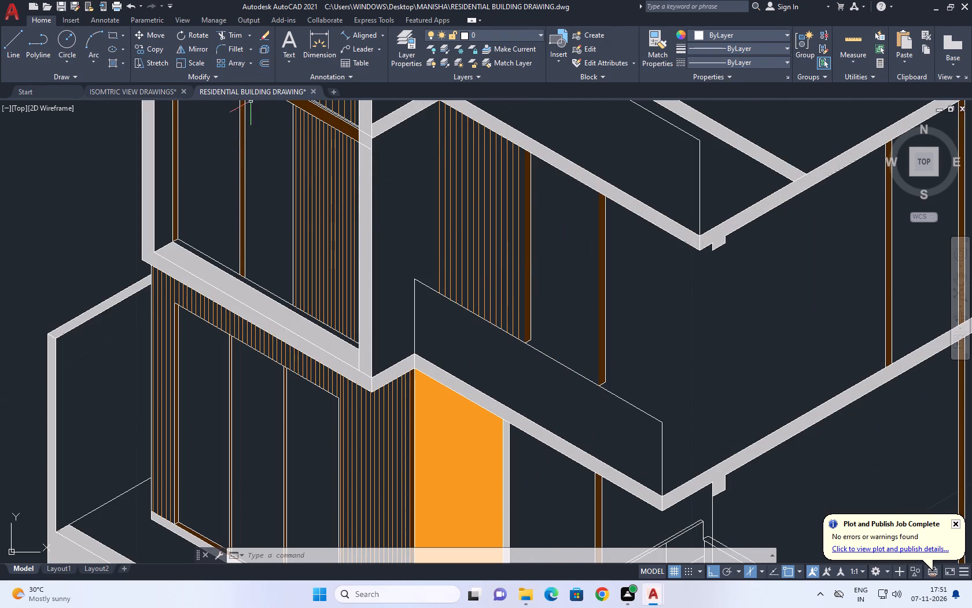
pyautogui.moveTo(17, 43); pyautogui.dragTo(12, 43)
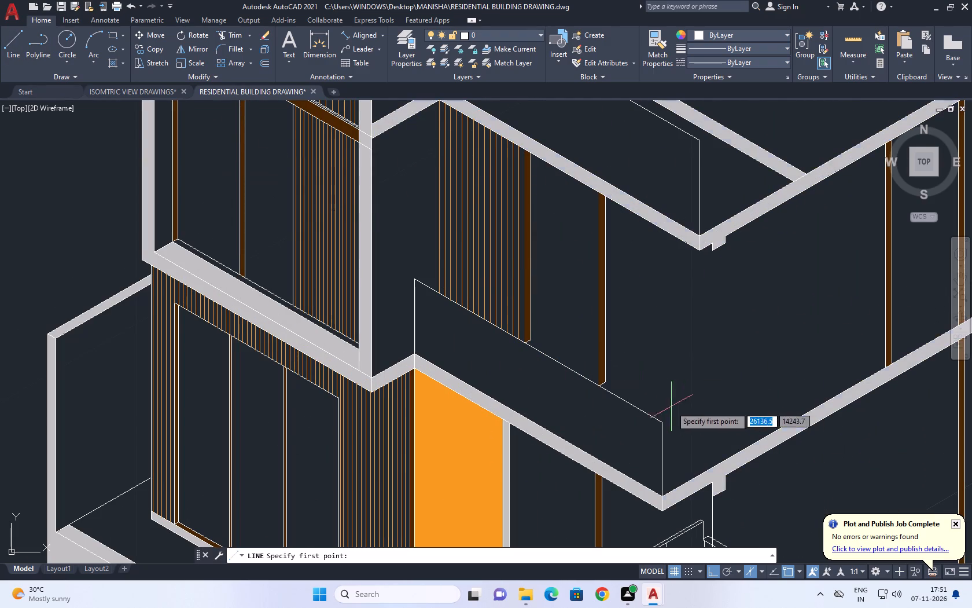
pyautogui.scroll(2, 611, 388)
pyautogui.click(601, 379)
pyautogui.scroll(-1, 711, 390)
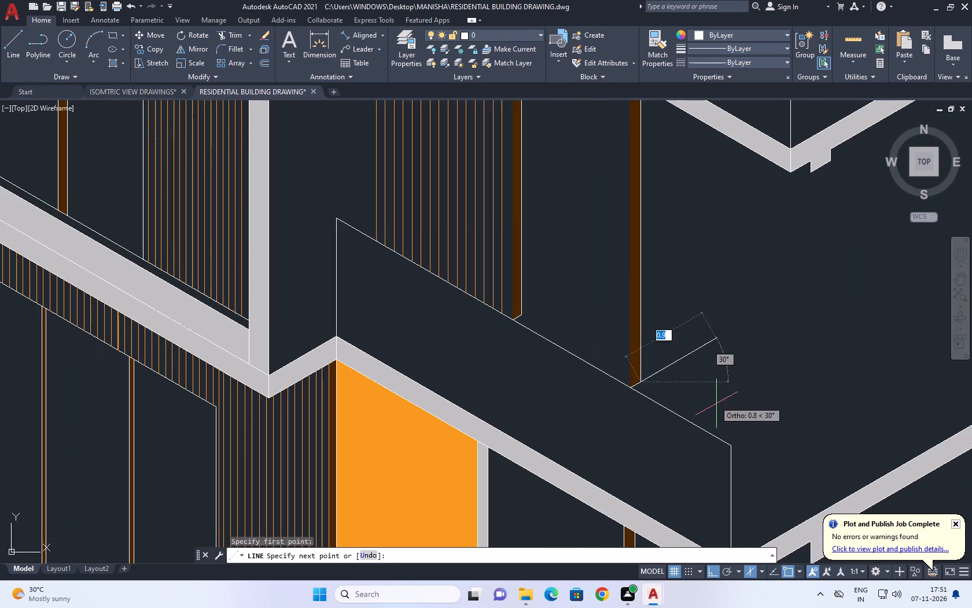
pyautogui.press('F5')
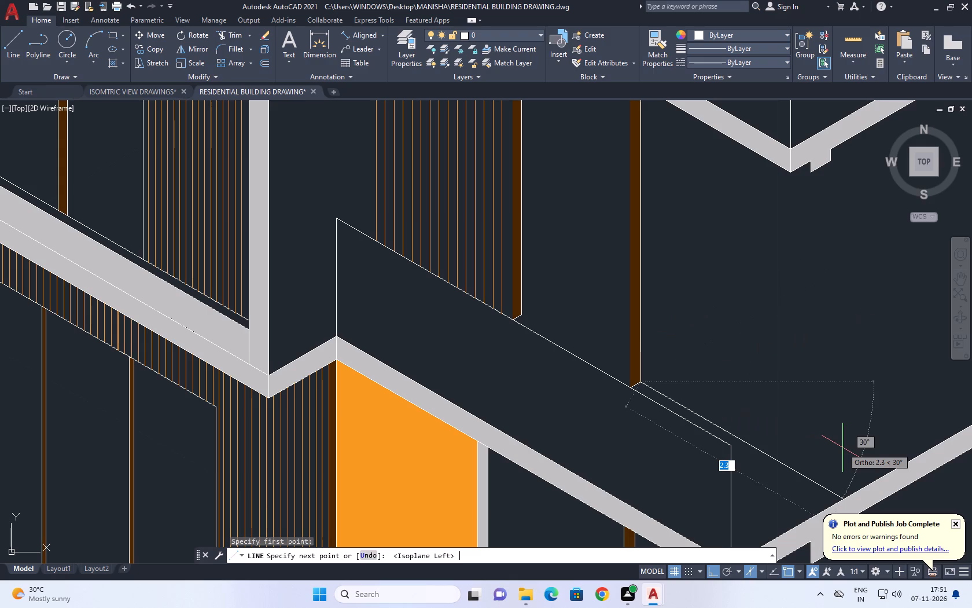
pyautogui.moveTo(837, 445); pyautogui.dragTo(746, 375, button='middle')
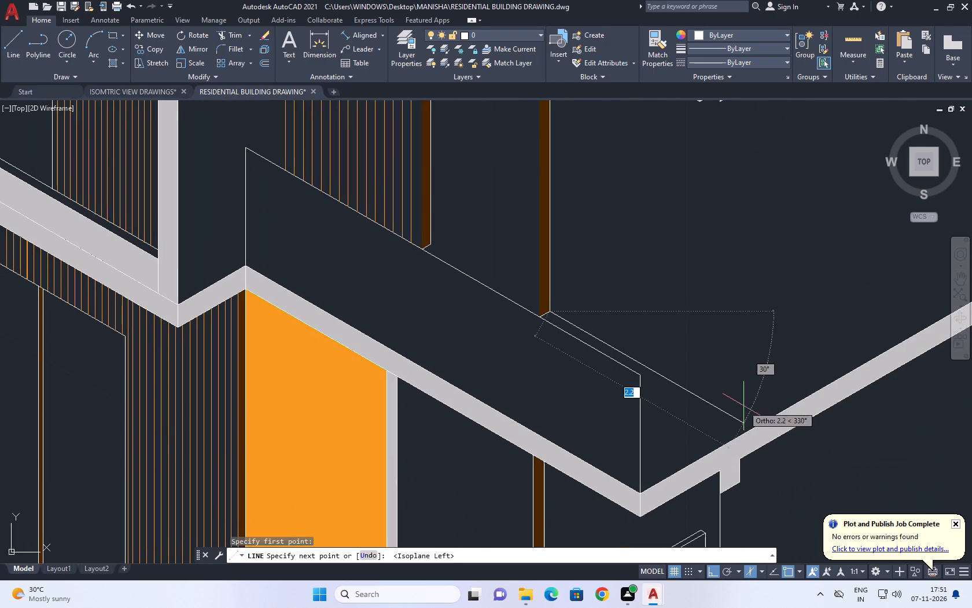
pyautogui.scroll(2, 743, 413)
pyautogui.scroll(2, 752, 470)
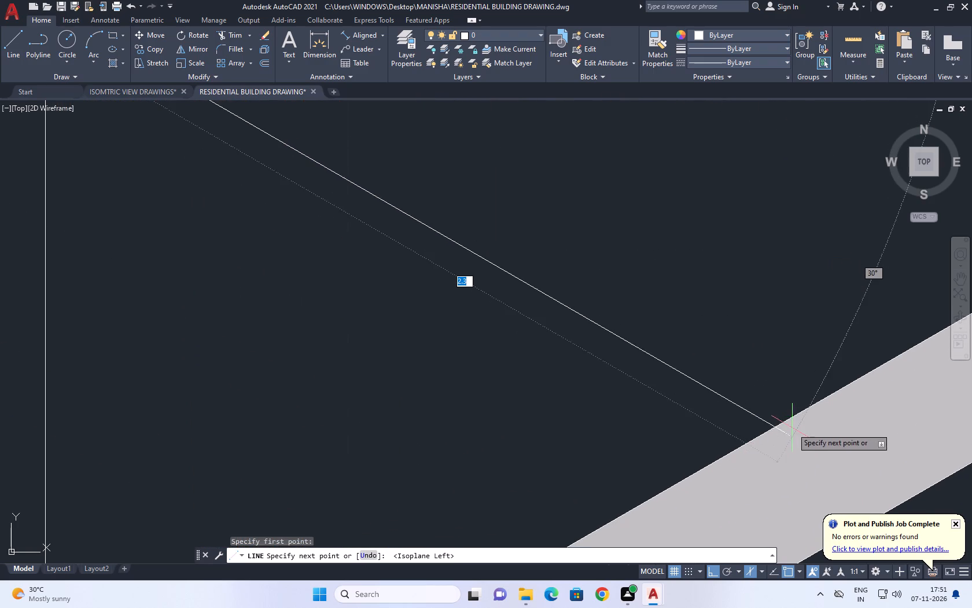
pyautogui.click(797, 435)
pyautogui.rightClick(776, 339)
pyautogui.click(794, 358)
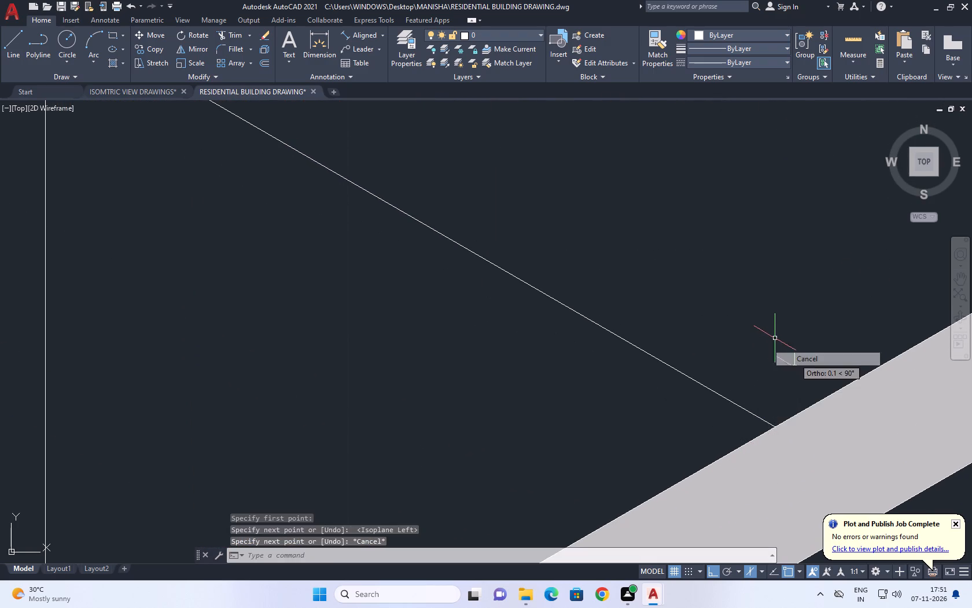
# Stretch the new line's lower end back onto the grey floor band's upper edge.
pyautogui.click(763, 412)
pyautogui.moveTo(737, 427); pyautogui.dragTo(734, 433)
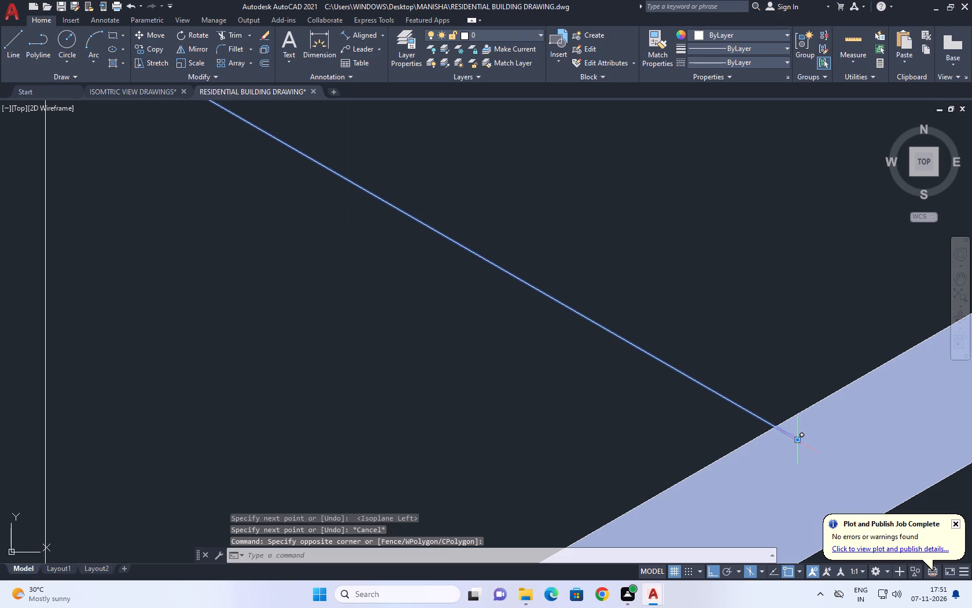
pyautogui.click(799, 442)
pyautogui.click(770, 427)
pyautogui.scroll(-2, 669, 323)
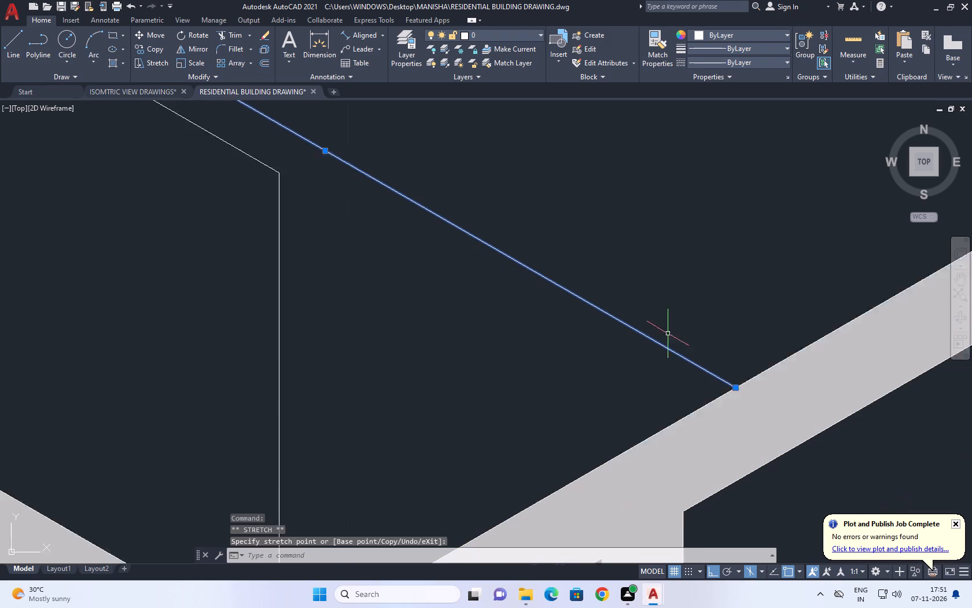
pyautogui.scroll(-2, 667, 340)
# Copy the new line from the brown post's rear bottom corner to its front bottom corner.
pyautogui.moveTo(568, 263); pyautogui.dragTo(584, 332, button='middle')
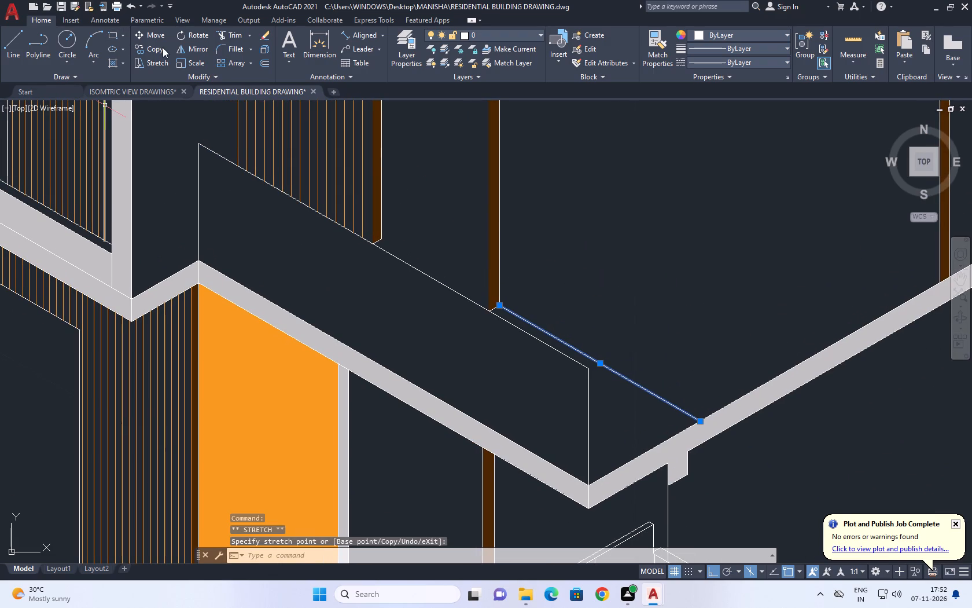
pyautogui.click(163, 47)
pyautogui.scroll(3, 491, 307)
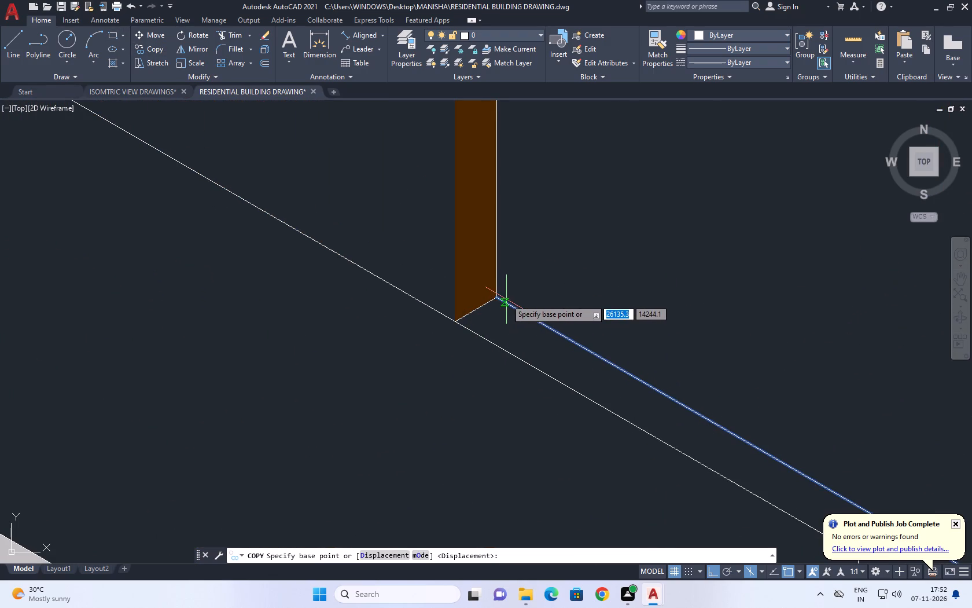
pyautogui.click(498, 295)
pyautogui.click(455, 324)
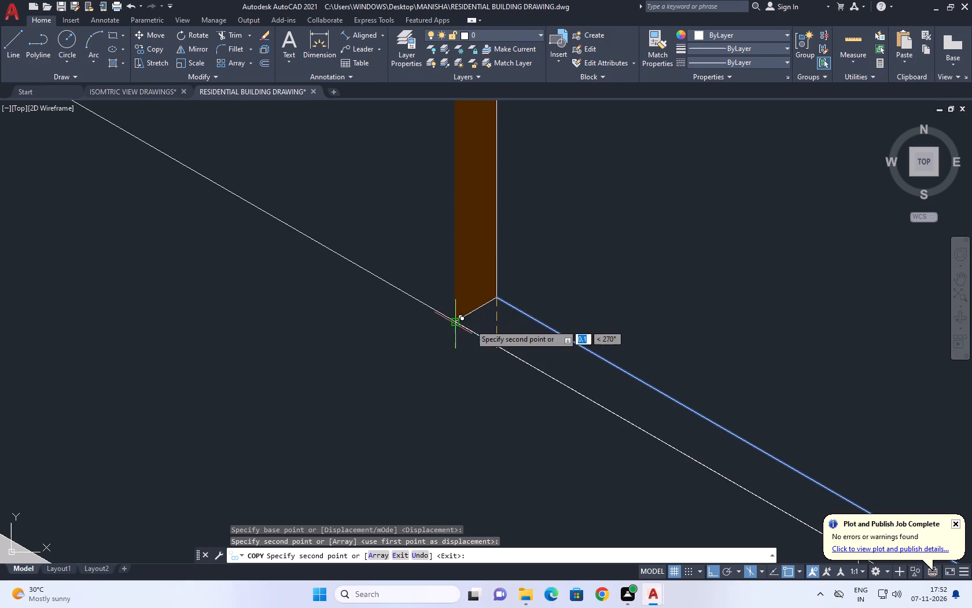
pyautogui.rightClick(519, 242)
pyautogui.click(547, 261)
pyautogui.scroll(-4, 543, 261)
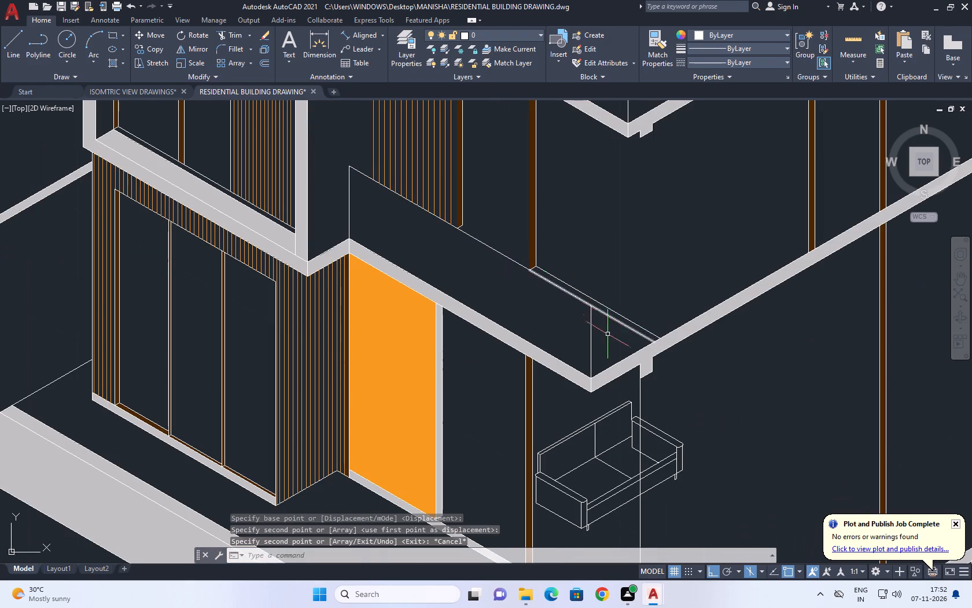
# Stretch the upper line's starting end from the brown post to the bottom corner of the post beside the slatted panel.
pyautogui.moveTo(562, 285); pyautogui.dragTo(619, 405, button='middle')
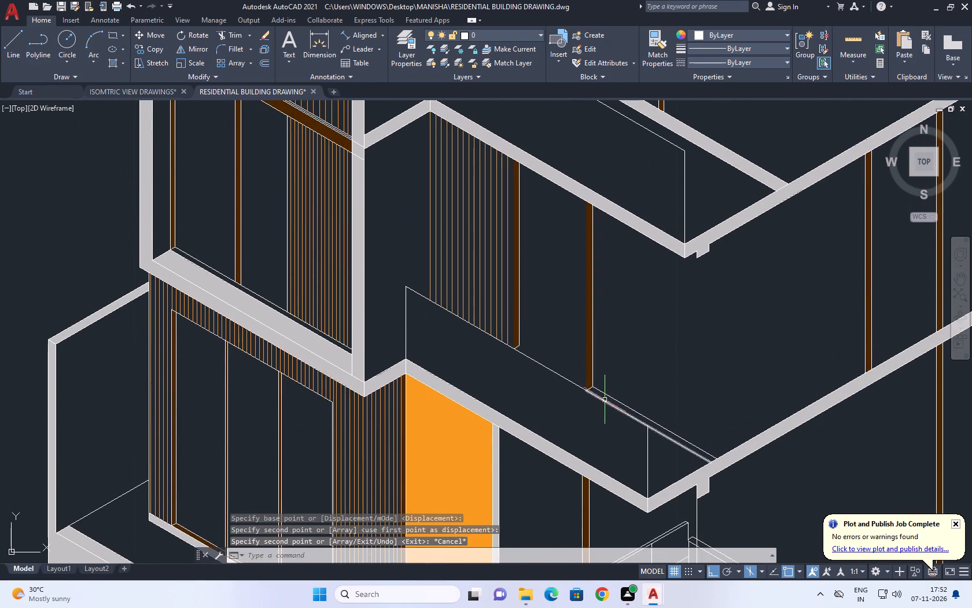
pyautogui.scroll(1, 603, 398)
pyautogui.click(604, 390)
pyautogui.click(585, 381)
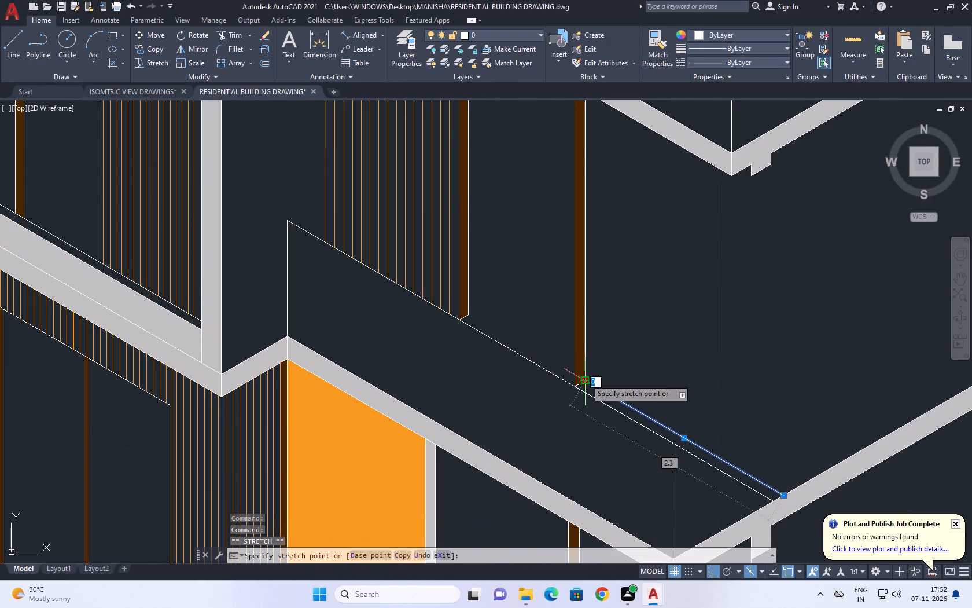
pyautogui.scroll(1, 469, 315)
pyautogui.click(467, 314)
pyautogui.rightClick(511, 247)
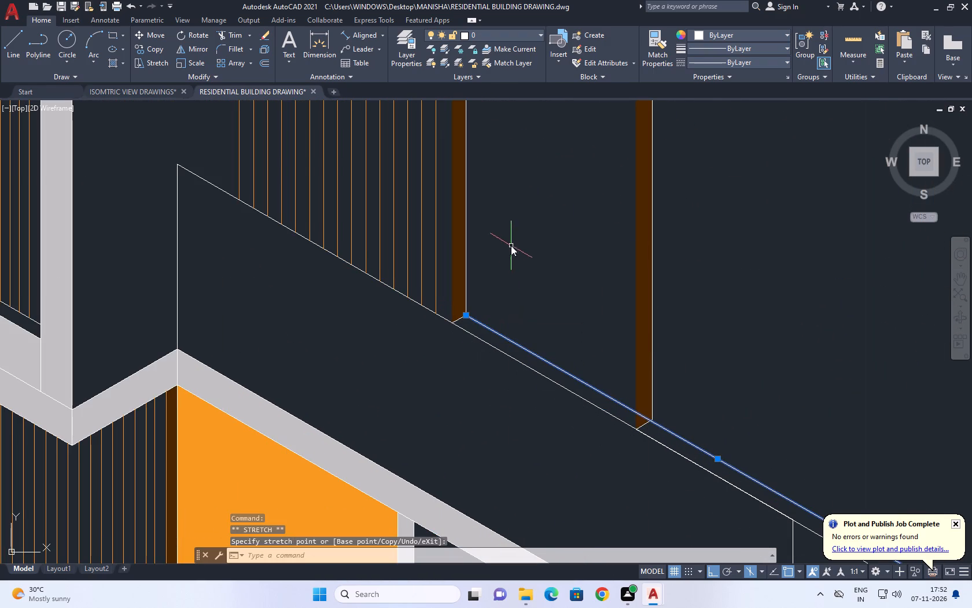
pyautogui.click(554, 440)
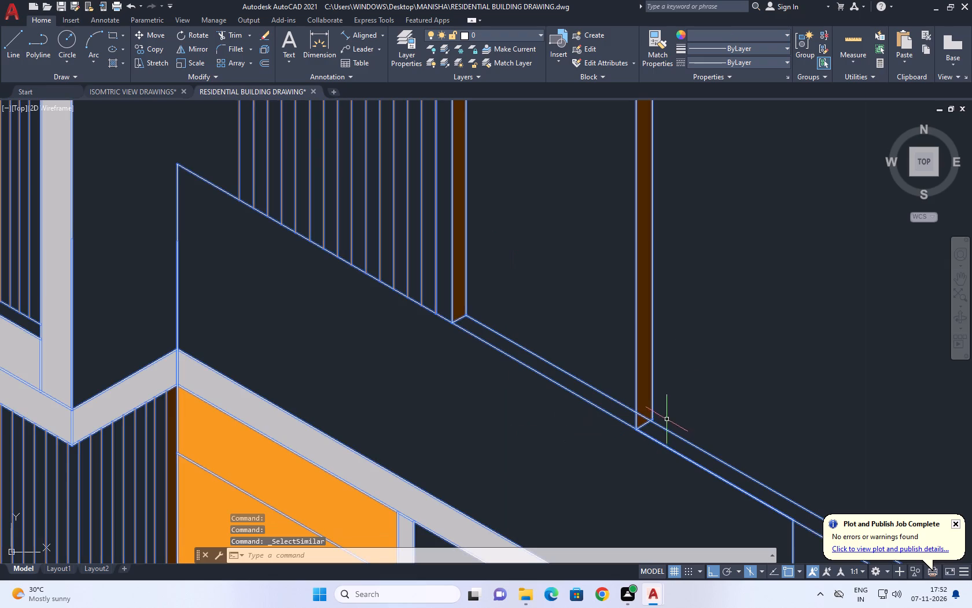
pyautogui.rightClick(691, 313)
pyautogui.click(746, 220)
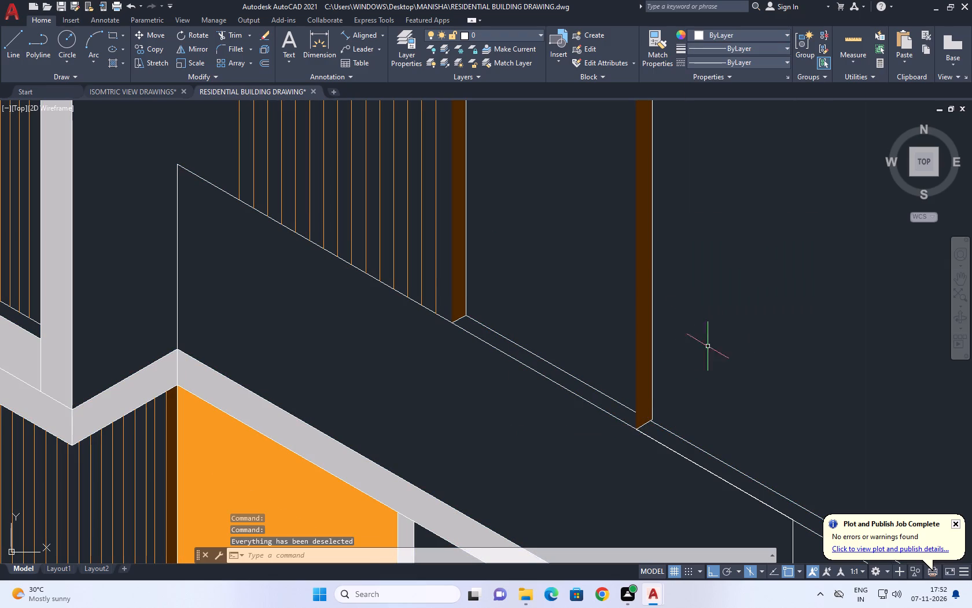
# Hatch both sections of the strip between the two floor lines with the solid pattern in brown colour 36.
pyautogui.write('H')
pyautogui.press('space')
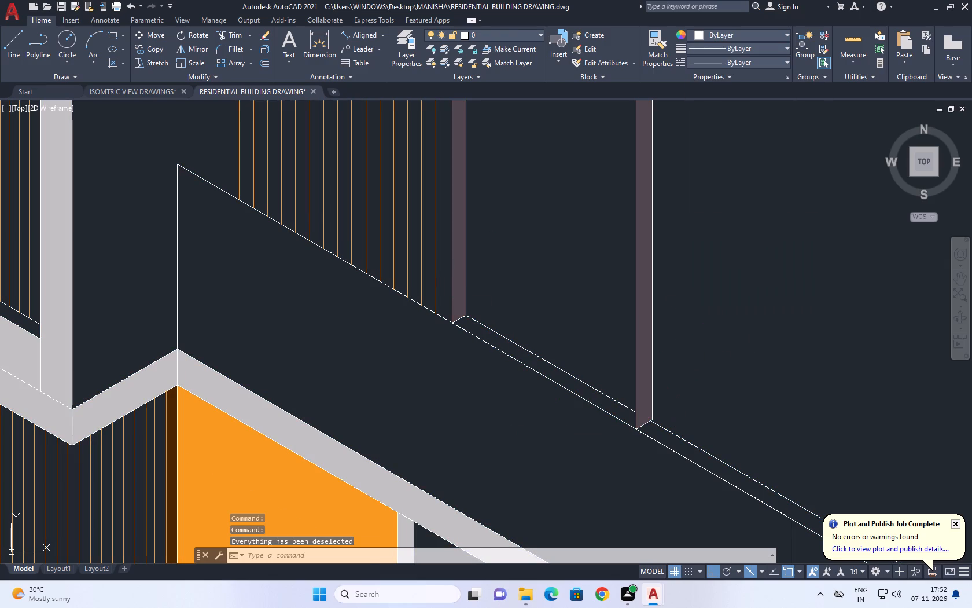
pyautogui.click(479, 332)
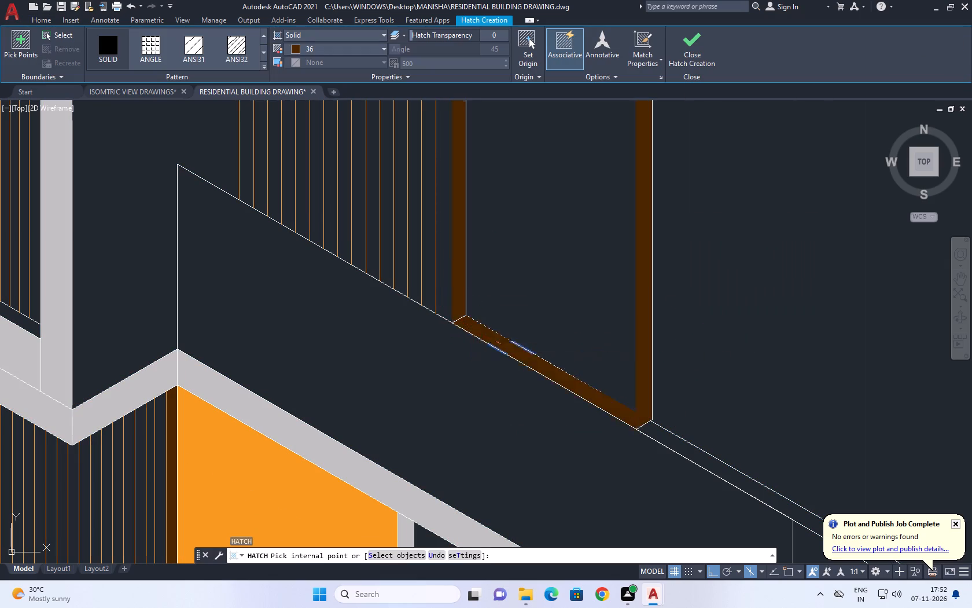
pyautogui.click(658, 433)
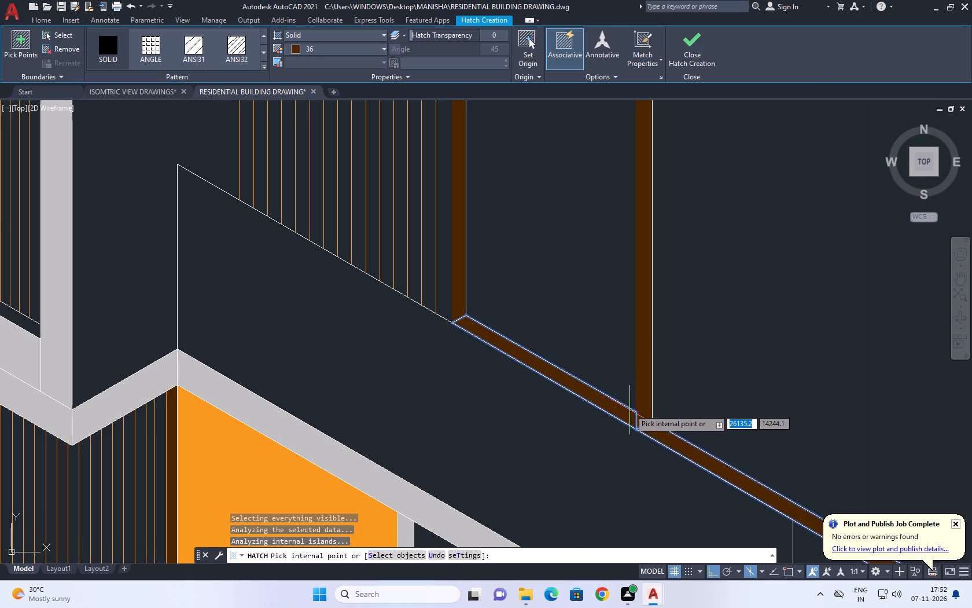
pyautogui.scroll(-3, 627, 406)
pyautogui.press('Return')
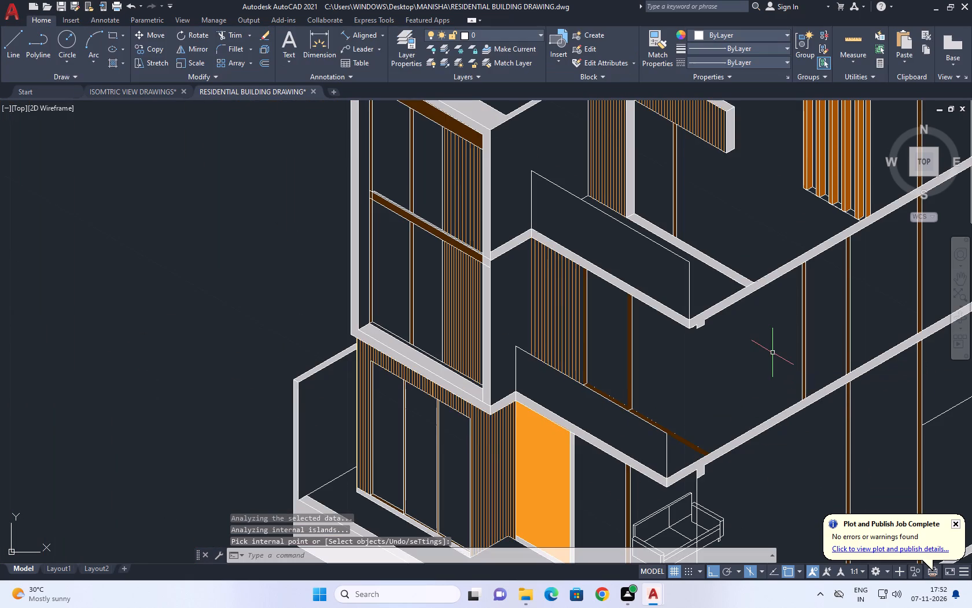
# Examine the first-floor brown strip's hatch and its upper edge beside the brown post.
pyautogui.moveTo(667, 375); pyautogui.dragTo(572, 389, button='middle')
pyautogui.moveTo(640, 364); pyautogui.dragTo(612, 351, button='middle')
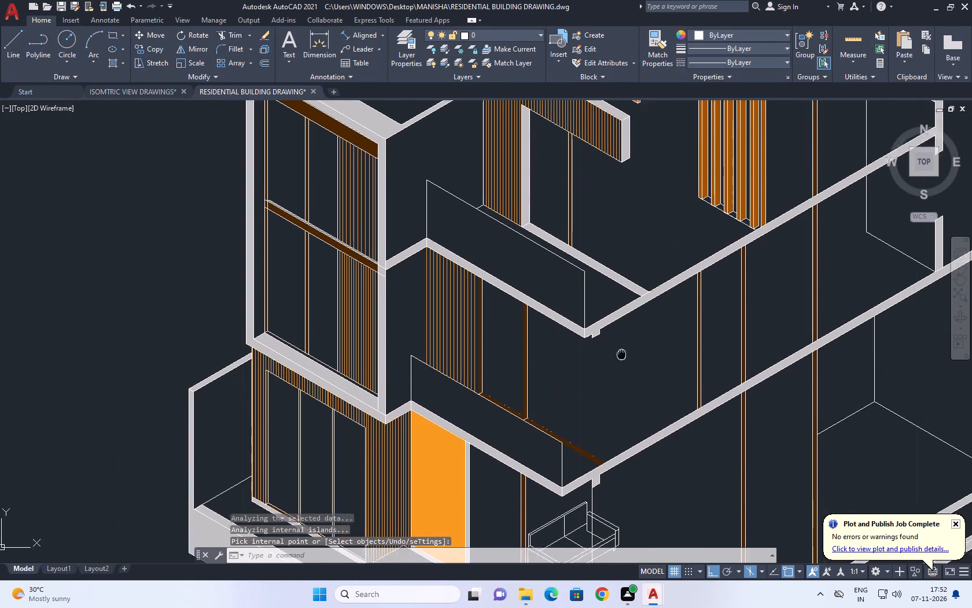
pyautogui.moveTo(612, 351); pyautogui.dragTo(499, 308, button='middle')
pyautogui.scroll(2, 378, 383)
pyautogui.scroll(3, 425, 376)
pyautogui.click(573, 333)
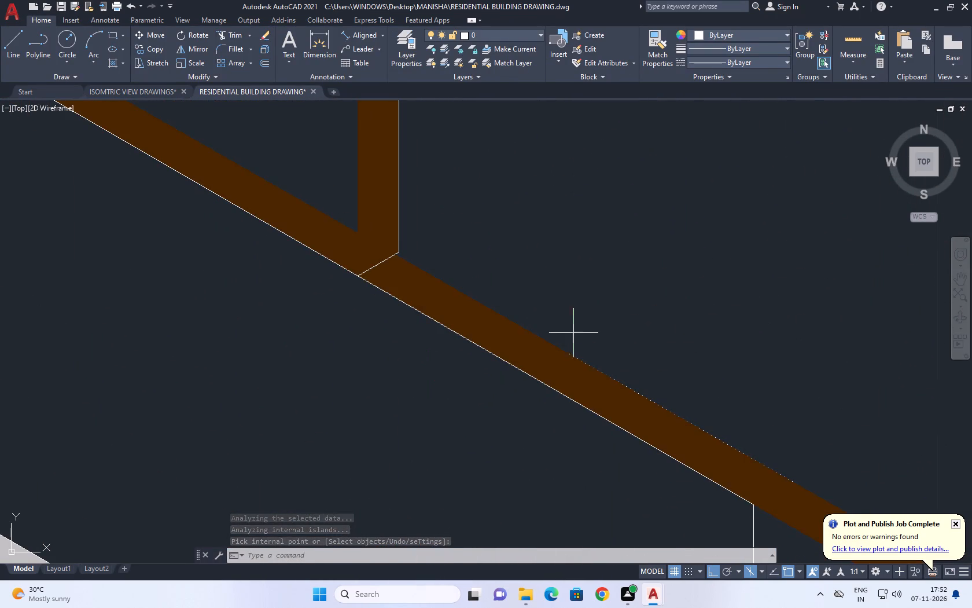
pyautogui.click(561, 356)
pyautogui.rightClick(557, 286)
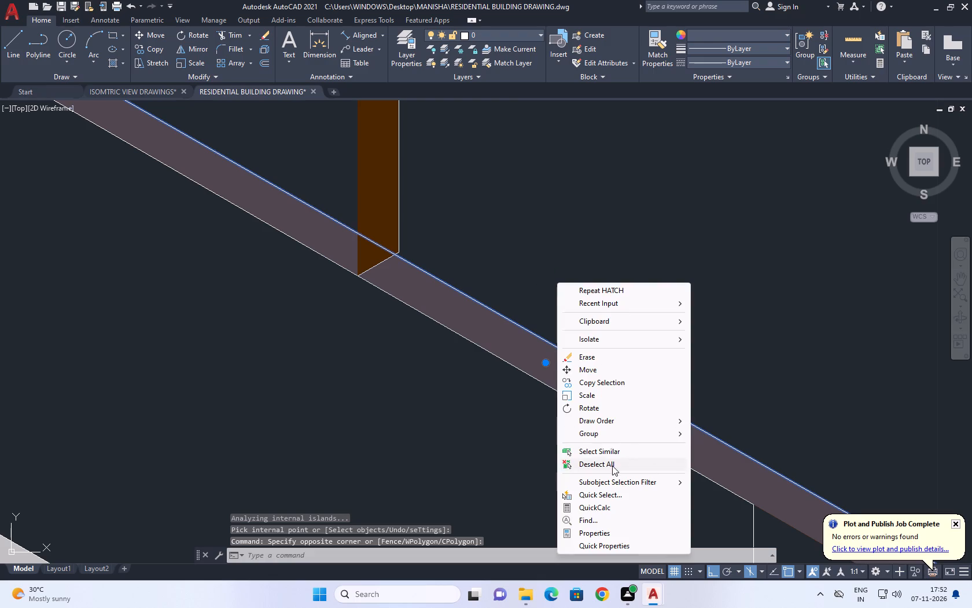
pyautogui.click(612, 466)
pyautogui.scroll(-7, 534, 321)
pyautogui.moveTo(682, 295); pyautogui.dragTo(619, 374, button='middle')
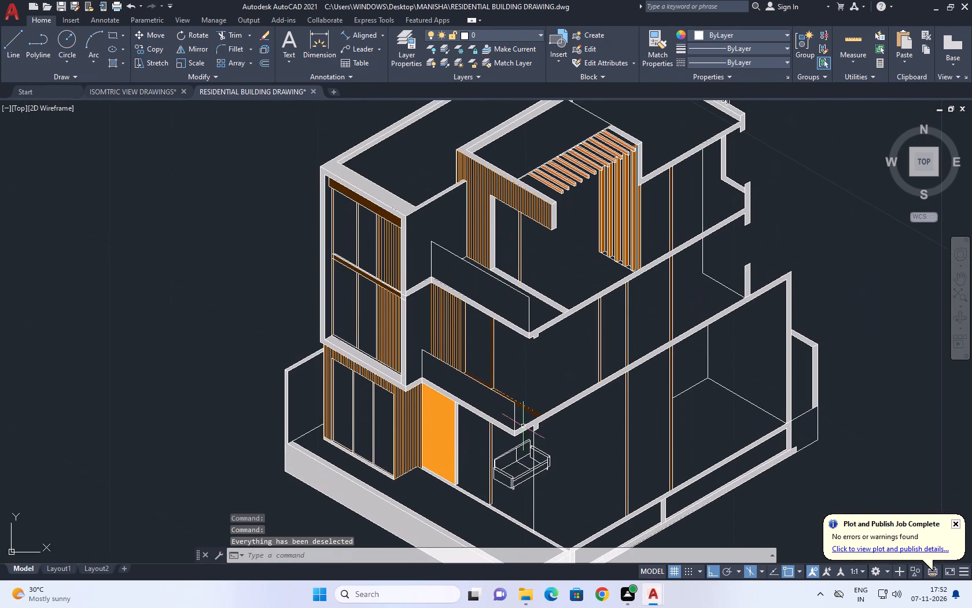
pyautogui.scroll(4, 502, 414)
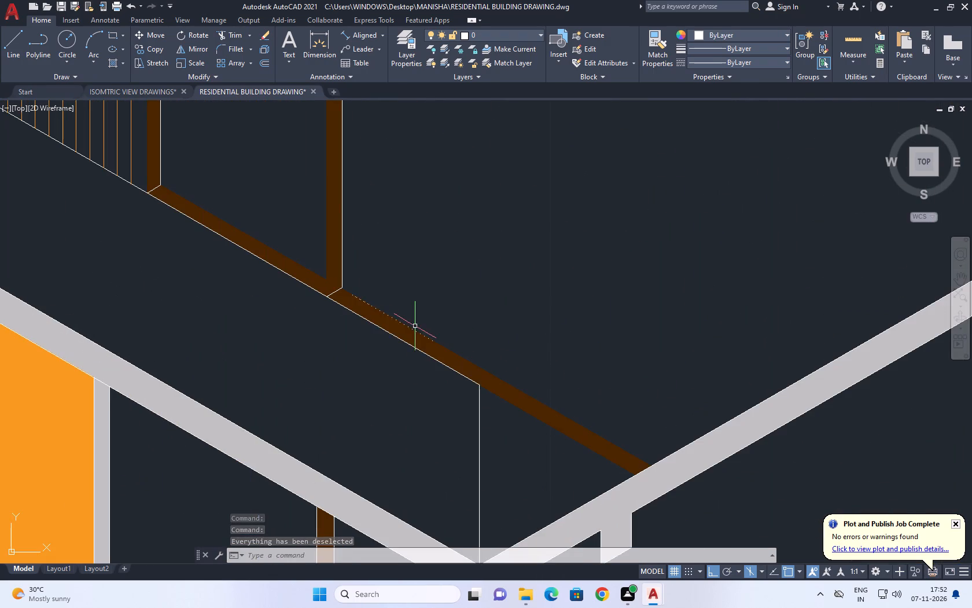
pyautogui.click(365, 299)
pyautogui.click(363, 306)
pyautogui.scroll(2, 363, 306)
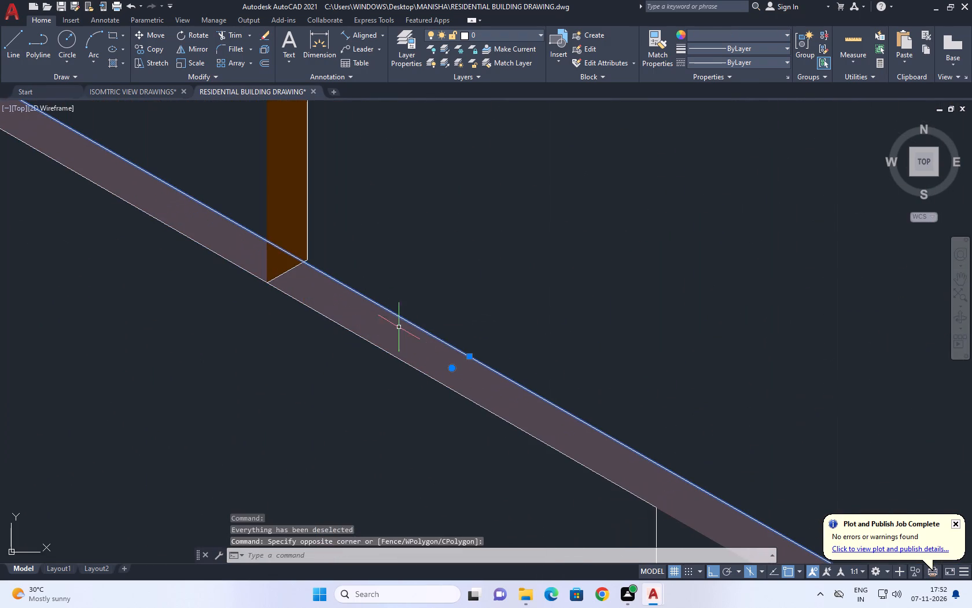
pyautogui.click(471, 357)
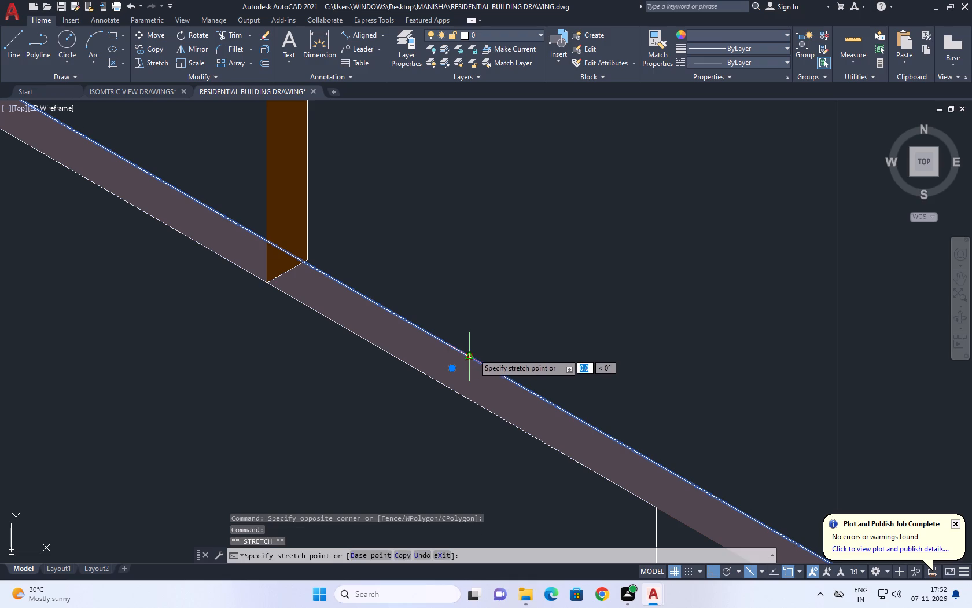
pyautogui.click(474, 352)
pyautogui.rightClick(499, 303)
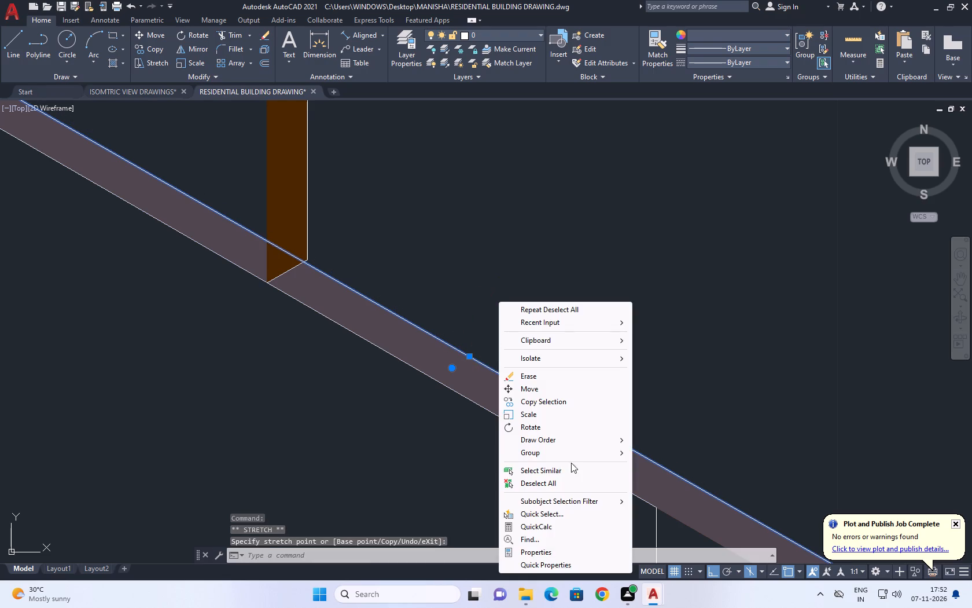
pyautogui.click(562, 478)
# Move the first-floor strip's upper edge line straight up, slightly clear of the brown hatch.
pyautogui.click(498, 373)
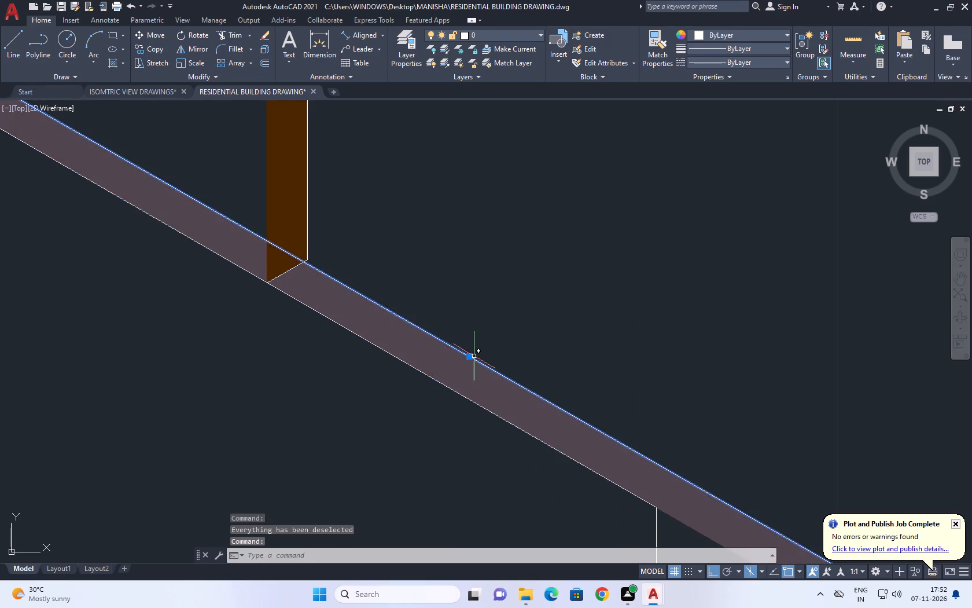
pyautogui.click(471, 354)
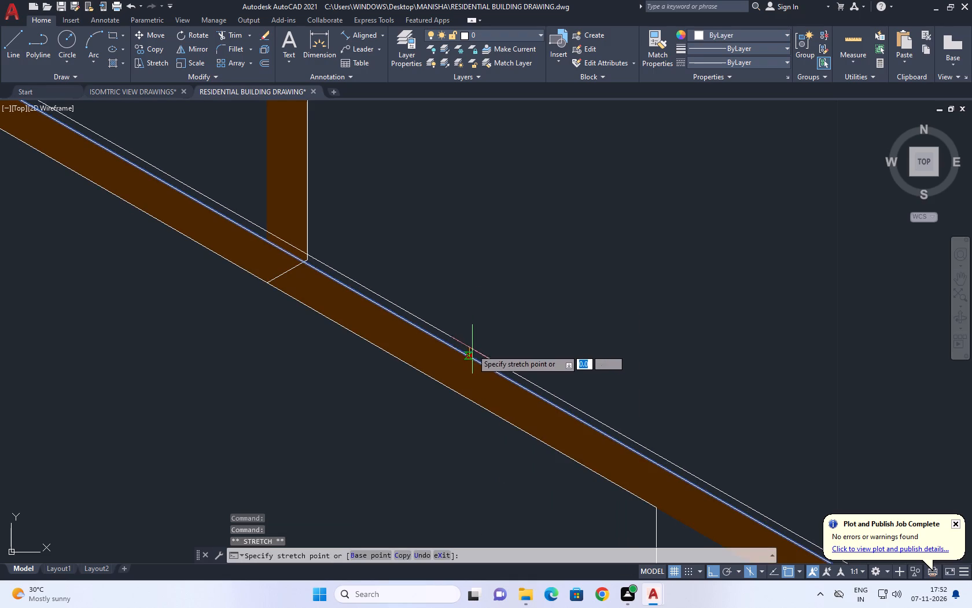
pyautogui.click(472, 349)
pyautogui.rightClick(526, 294)
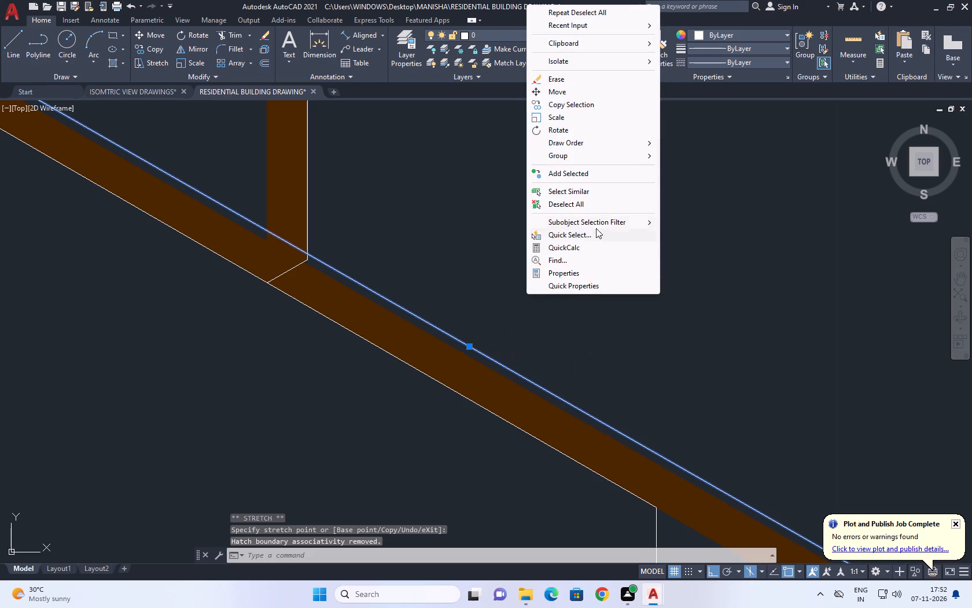
pyautogui.click(605, 206)
# Stretch the upper edge of the brown hatch section beyond the brown post up toward the raised edge line.
pyautogui.scroll(-3, 554, 329)
pyautogui.moveTo(662, 331); pyautogui.dragTo(664, 390, button='middle')
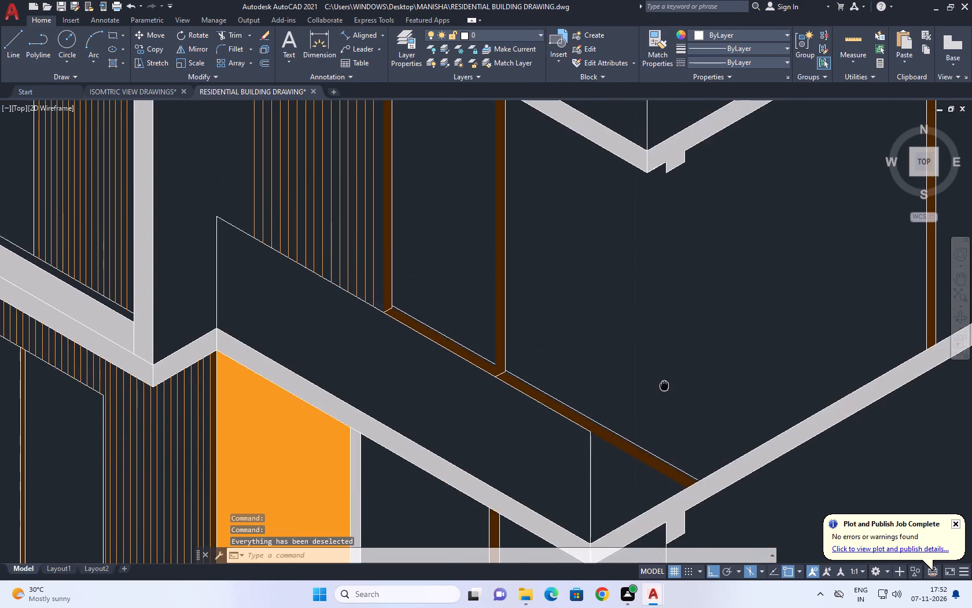
pyautogui.moveTo(664, 390); pyautogui.dragTo(639, 522, button='middle')
pyautogui.scroll(-1, 495, 477)
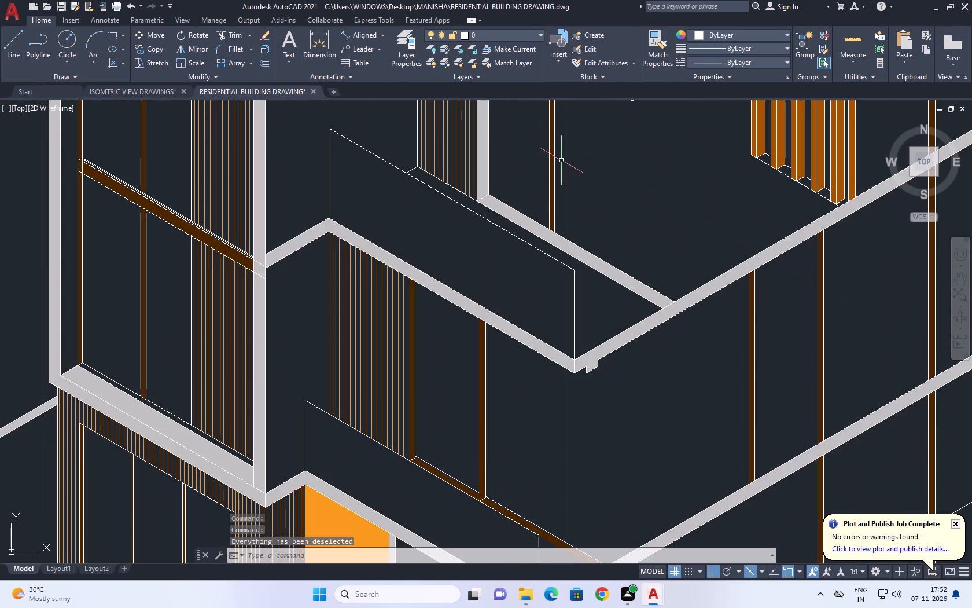
pyautogui.moveTo(498, 387); pyautogui.dragTo(452, 159, button='middle')
pyautogui.scroll(3, 492, 317)
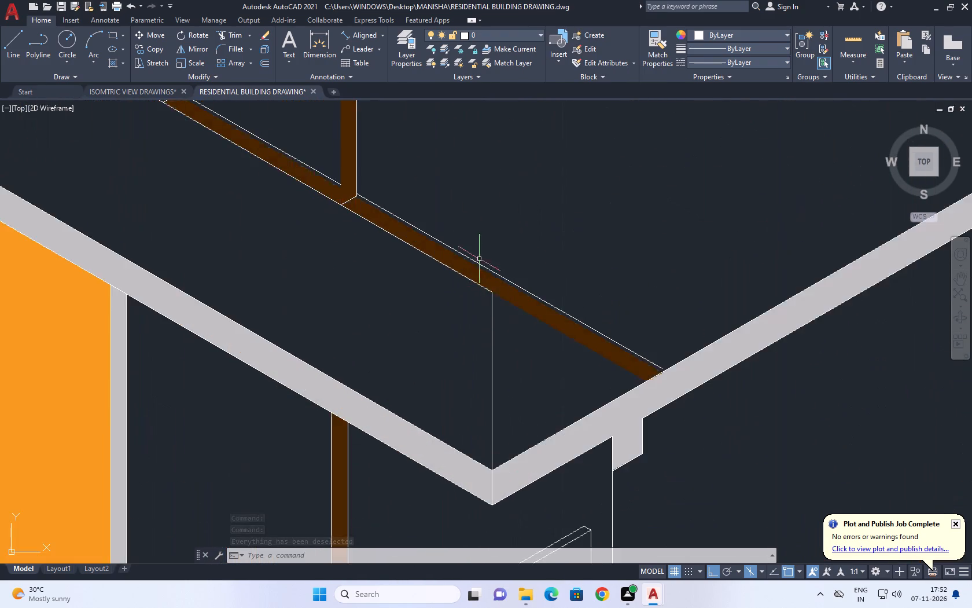
pyautogui.scroll(3, 479, 259)
pyautogui.click(465, 298)
pyautogui.click(435, 317)
pyautogui.scroll(-2, 407, 270)
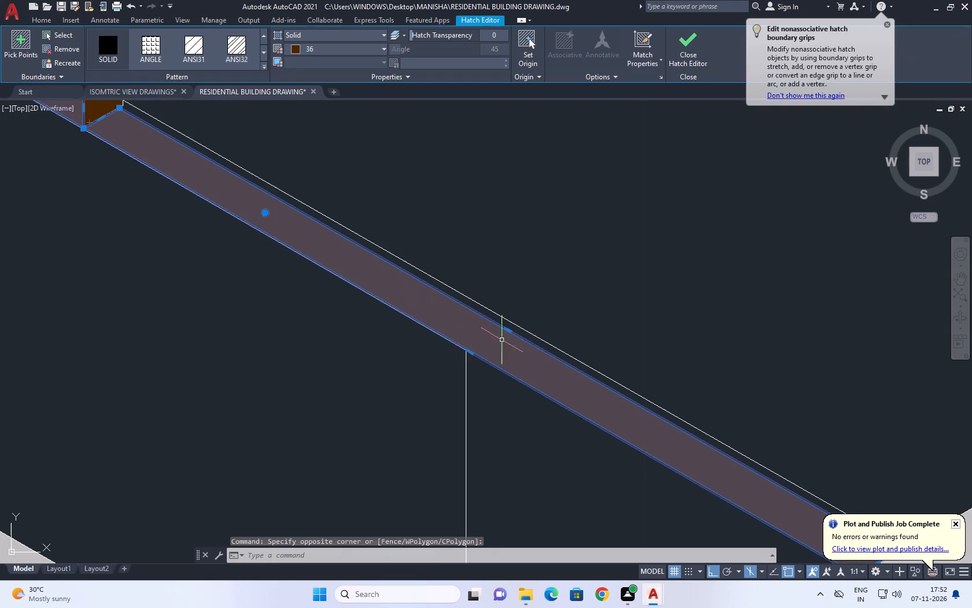
pyautogui.scroll(3, 519, 342)
pyautogui.click(476, 307)
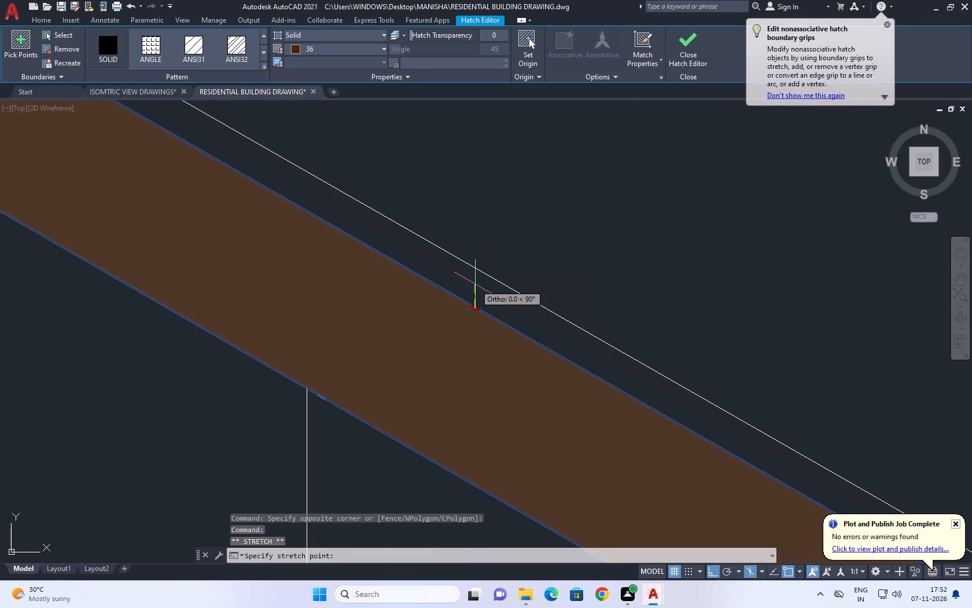
pyautogui.click(477, 283)
pyautogui.scroll(-5, 531, 301)
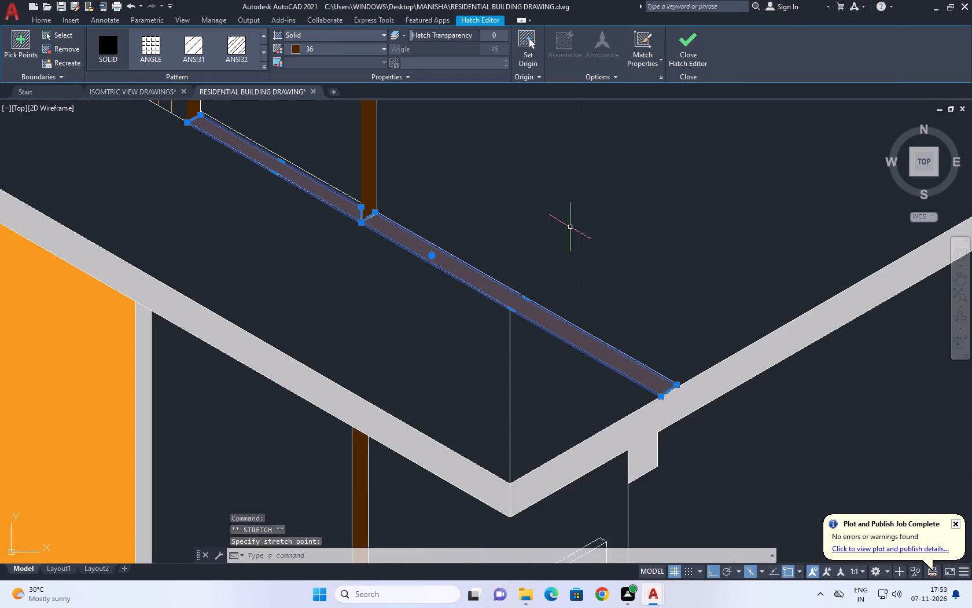
# Stretch the upper edge of the hatch section between the two brown posts up toward the raised edge line.
pyautogui.moveTo(573, 237); pyautogui.dragTo(602, 332, button='middle')
pyautogui.scroll(3, 310, 252)
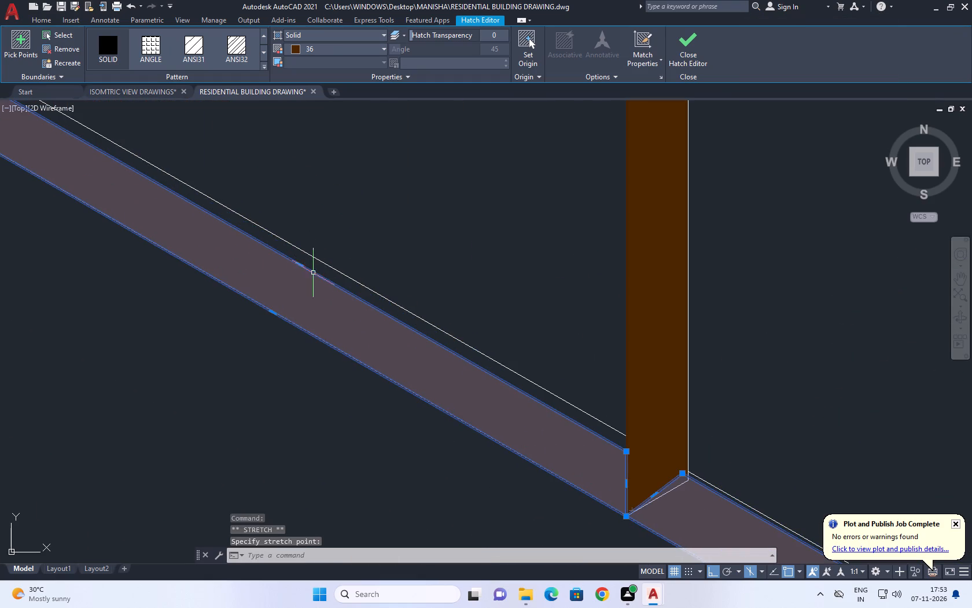
pyautogui.scroll(2, 304, 266)
pyautogui.click(293, 264)
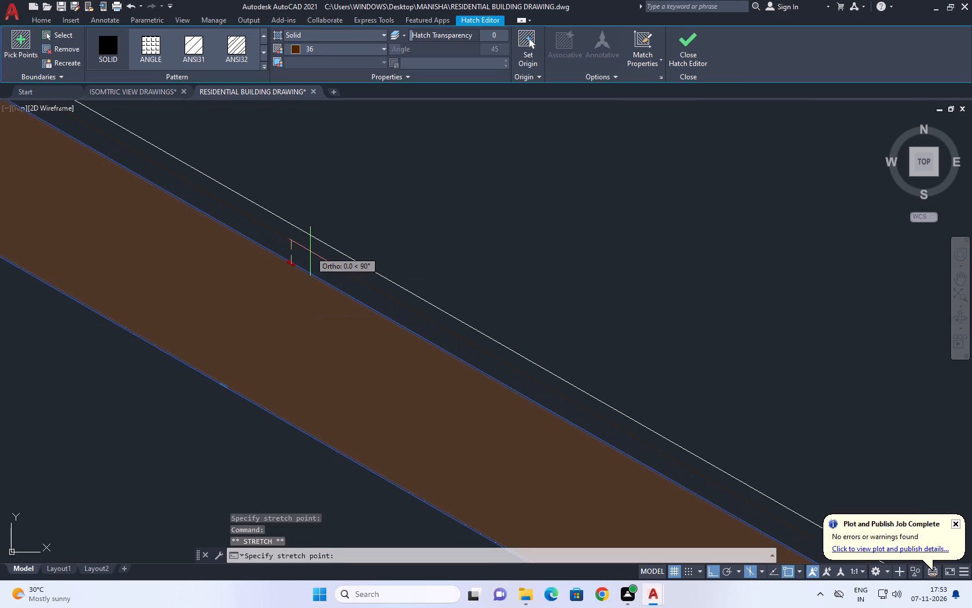
pyautogui.click(312, 250)
pyautogui.scroll(-3, 378, 283)
pyautogui.moveTo(433, 259); pyautogui.dragTo(437, 279, button='middle')
pyautogui.rightClick(440, 268)
pyautogui.click(497, 484)
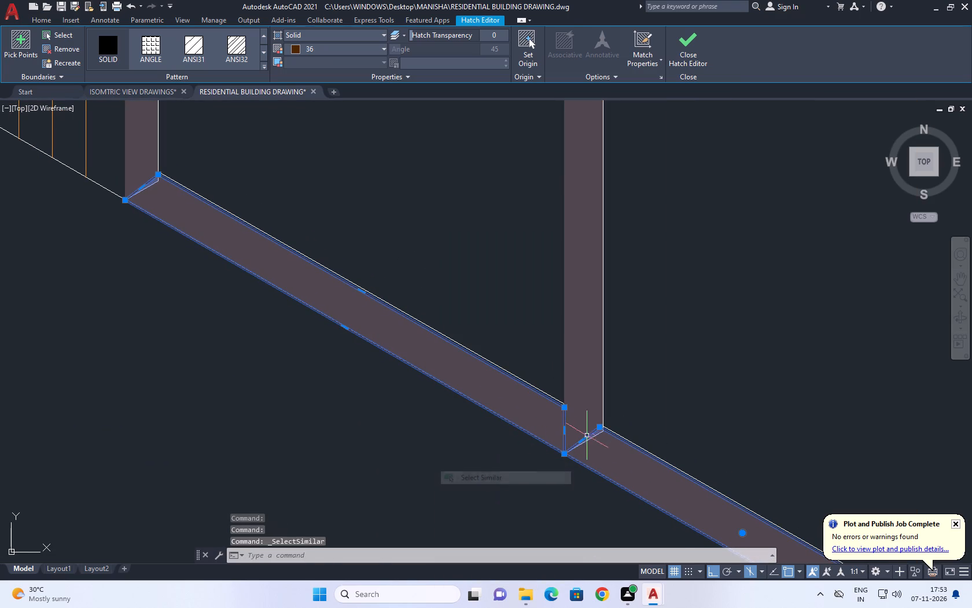
pyautogui.rightClick(646, 342)
pyautogui.click(699, 247)
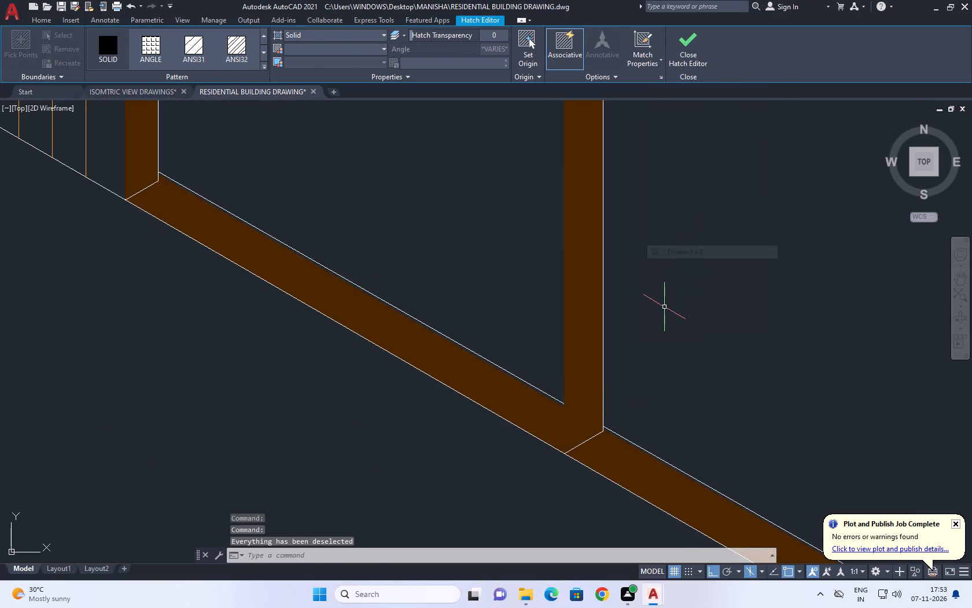
# Stretch the upper end of the brown post's slanted bottom line and its vertical edge's lower end to the raised edge line.
pyautogui.scroll(3, 592, 434)
pyautogui.click(616, 429)
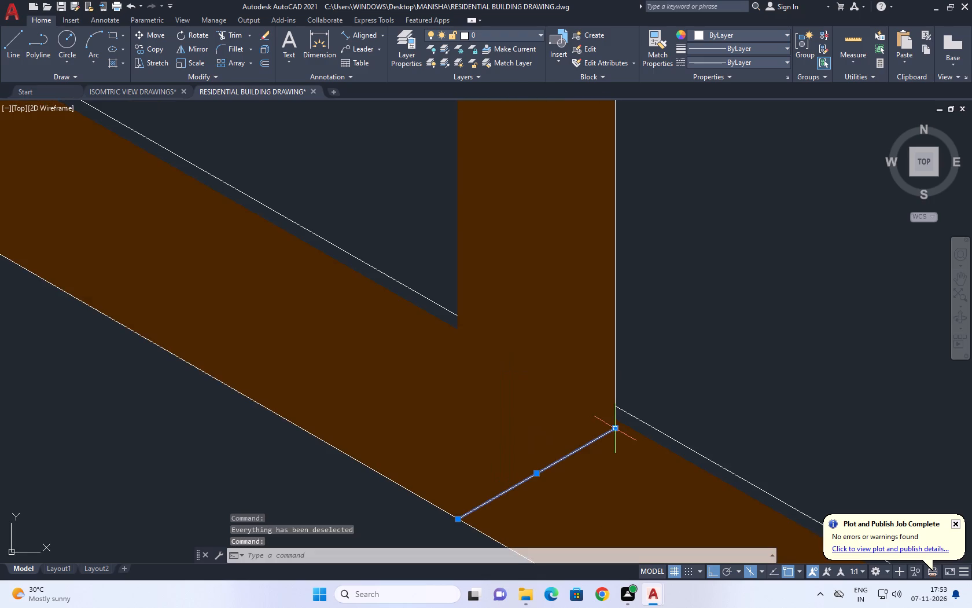
pyautogui.click(616, 426)
pyautogui.click(617, 408)
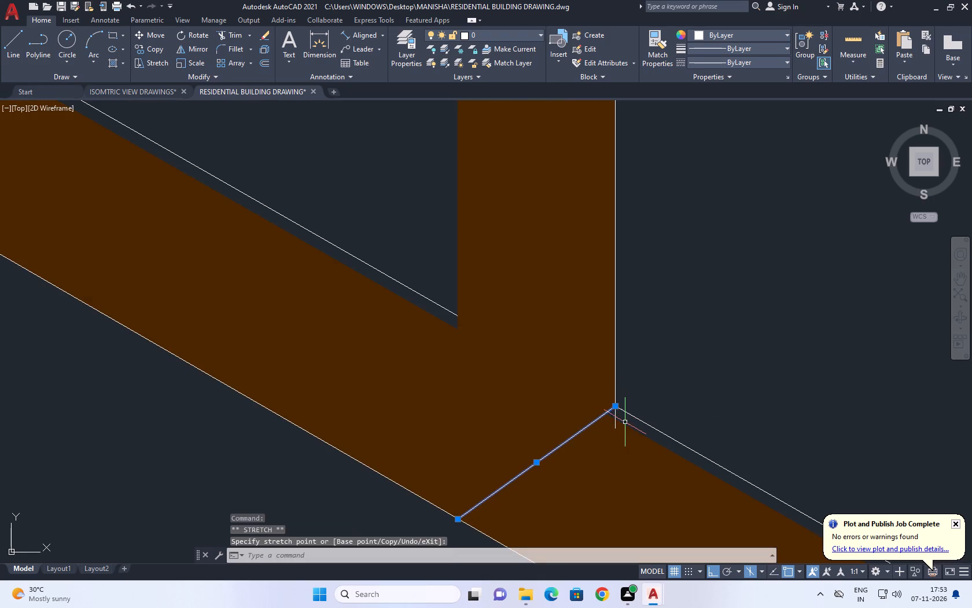
pyautogui.scroll(1, 614, 415)
pyautogui.click(614, 415)
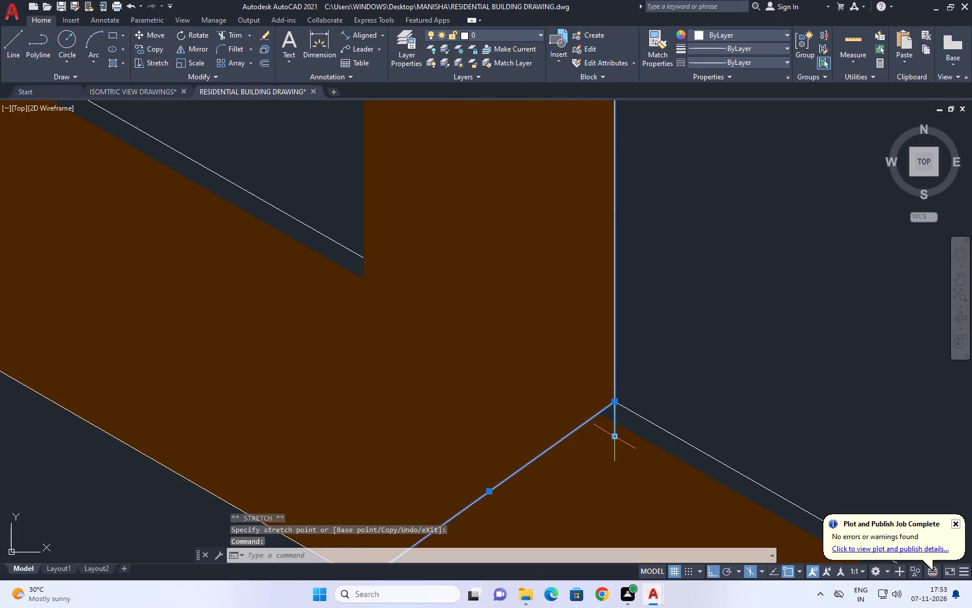
pyautogui.click(614, 438)
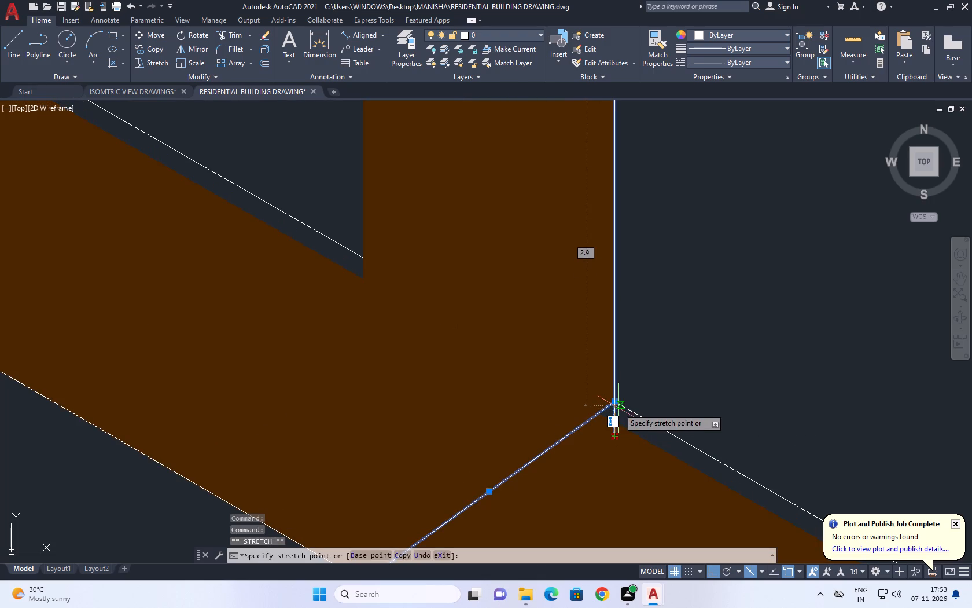
pyautogui.click(617, 402)
pyautogui.rightClick(661, 293)
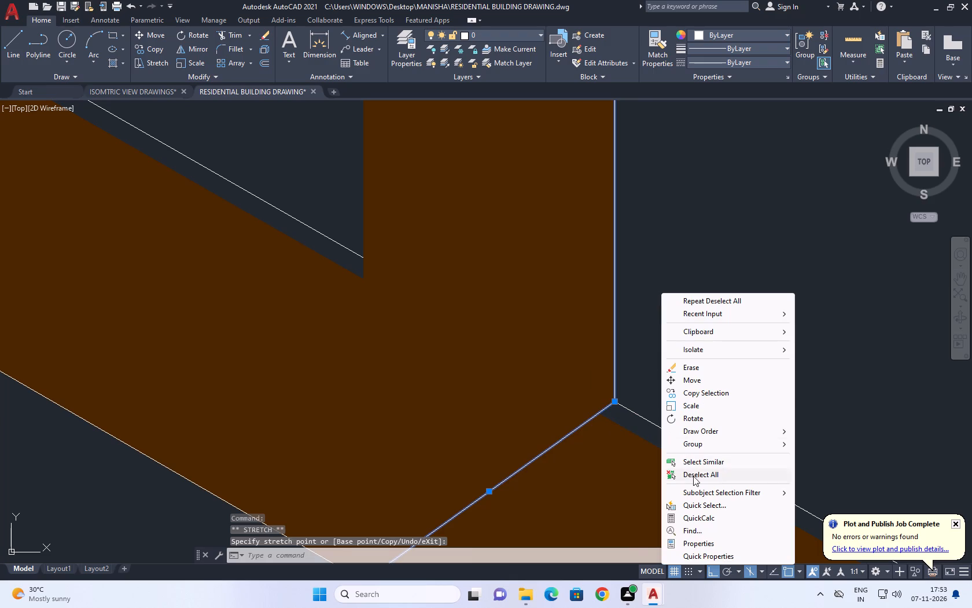
pyautogui.click(705, 473)
# Stretch the strip hatch's corner vertices on both sides of the brown post toward the raised edge line's ends.
pyautogui.scroll(2, 631, 449)
pyautogui.click(639, 402)
pyautogui.click(594, 433)
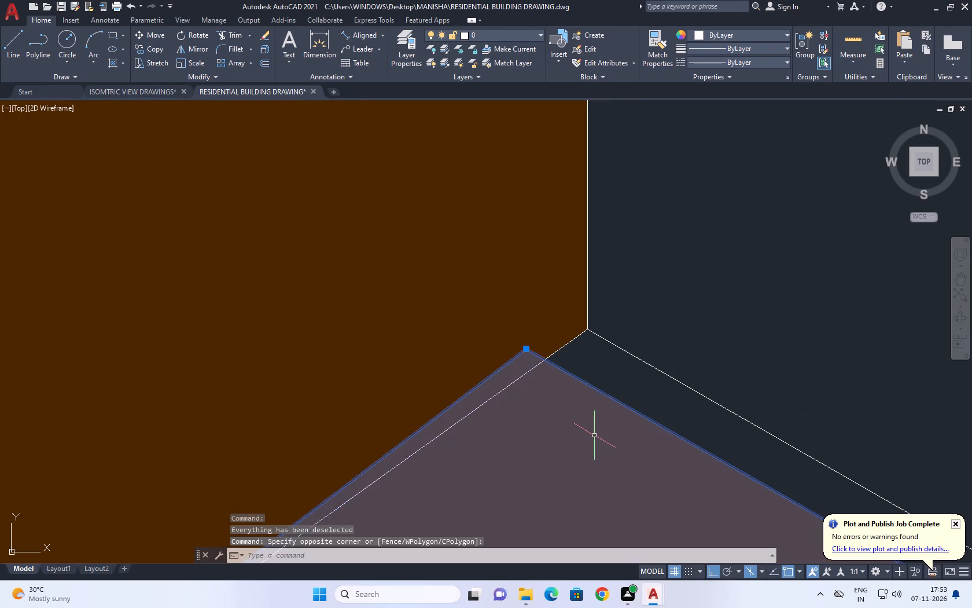
pyautogui.click(526, 350)
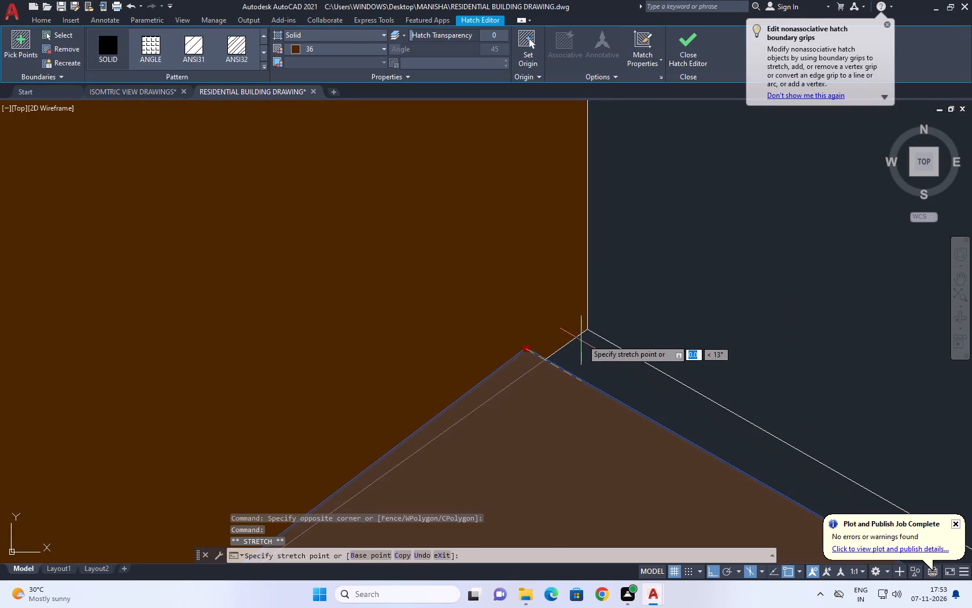
pyautogui.click(583, 338)
pyautogui.scroll(-3, 544, 317)
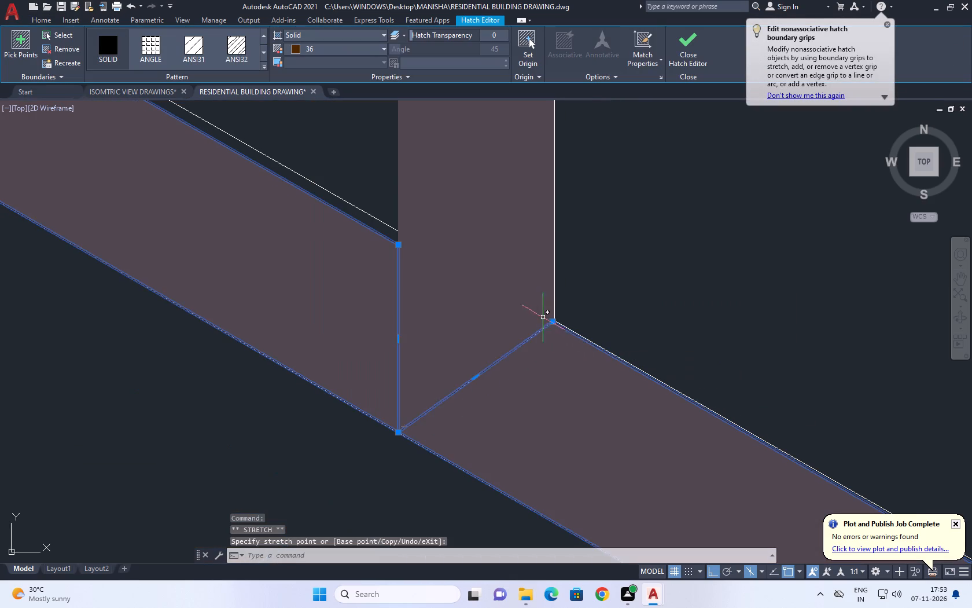
pyautogui.moveTo(394, 263); pyautogui.dragTo(554, 459, button='middle')
pyautogui.scroll(2, 559, 448)
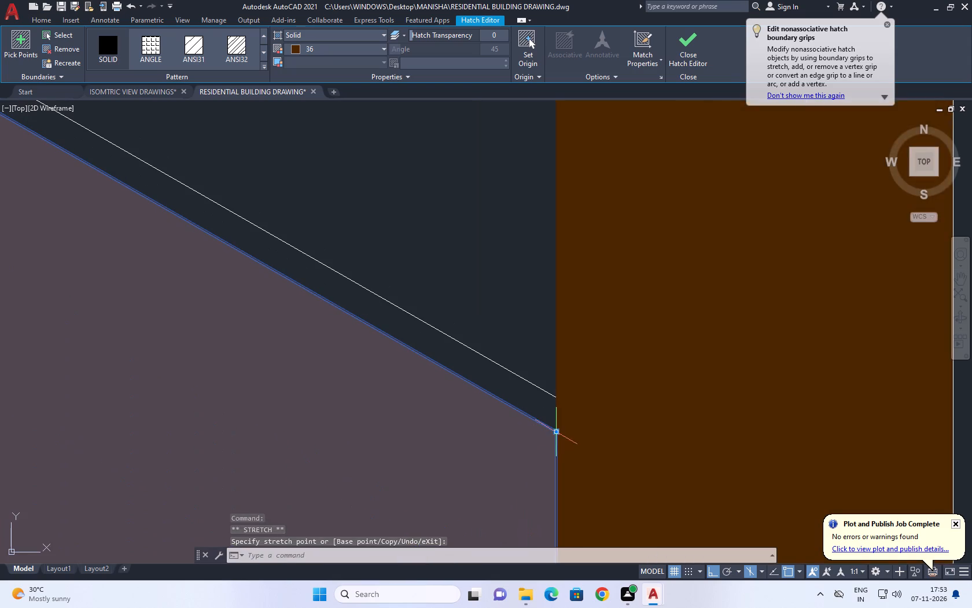
pyautogui.click(554, 432)
pyautogui.click(557, 411)
# Stretch the strip hatch's upper starting corner to the bottom corner of the post beside the slatted panel.
pyautogui.scroll(-4, 550, 422)
pyautogui.moveTo(417, 323); pyautogui.dragTo(632, 477, button='middle')
pyautogui.scroll(2, 132, 223)
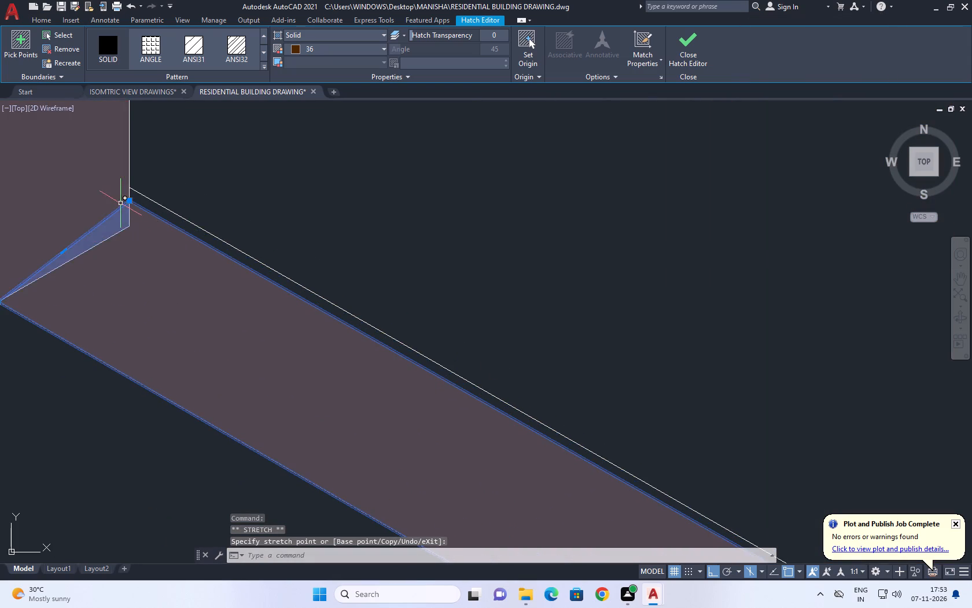
pyautogui.scroll(1, 123, 203)
pyautogui.click(131, 202)
pyautogui.click(132, 242)
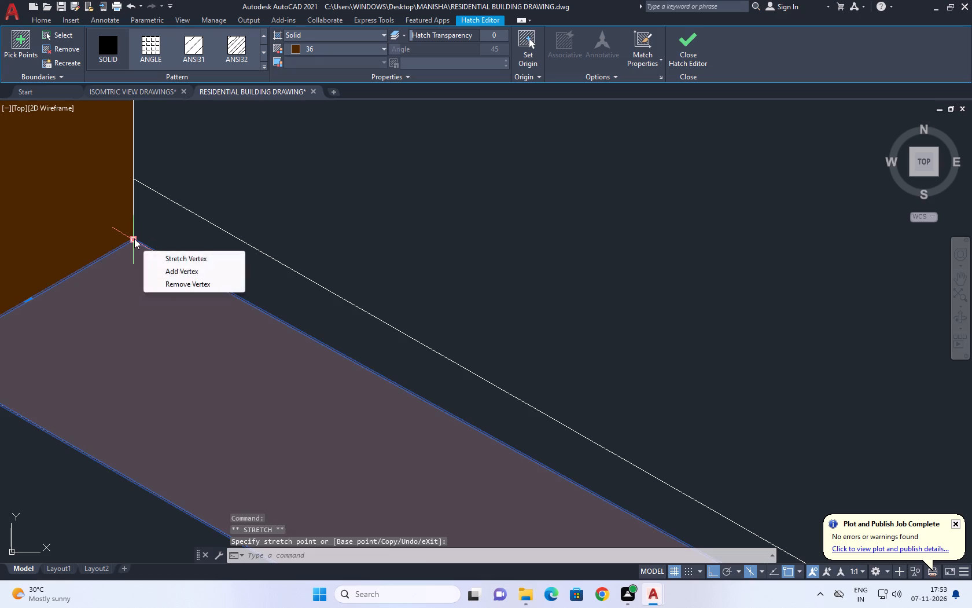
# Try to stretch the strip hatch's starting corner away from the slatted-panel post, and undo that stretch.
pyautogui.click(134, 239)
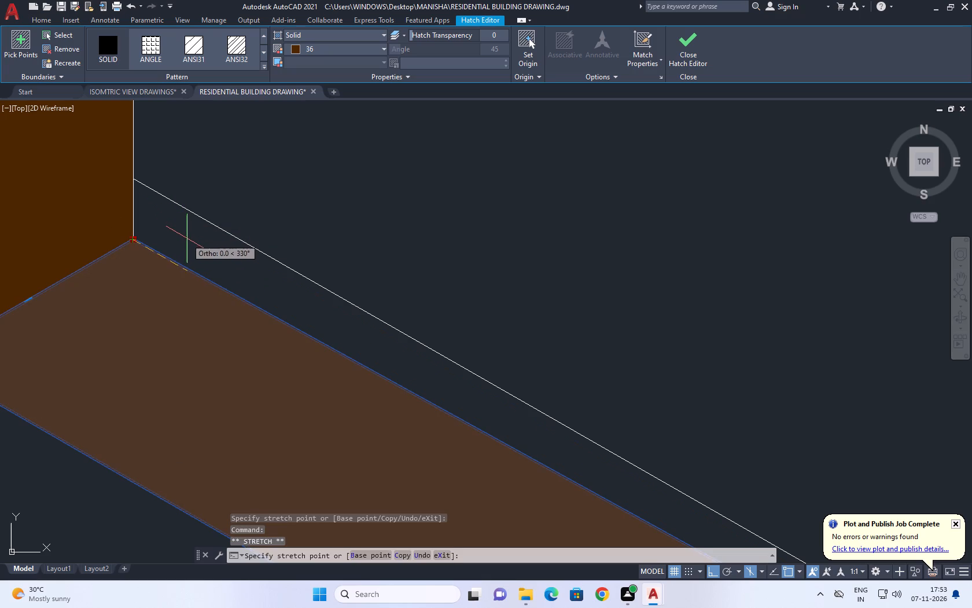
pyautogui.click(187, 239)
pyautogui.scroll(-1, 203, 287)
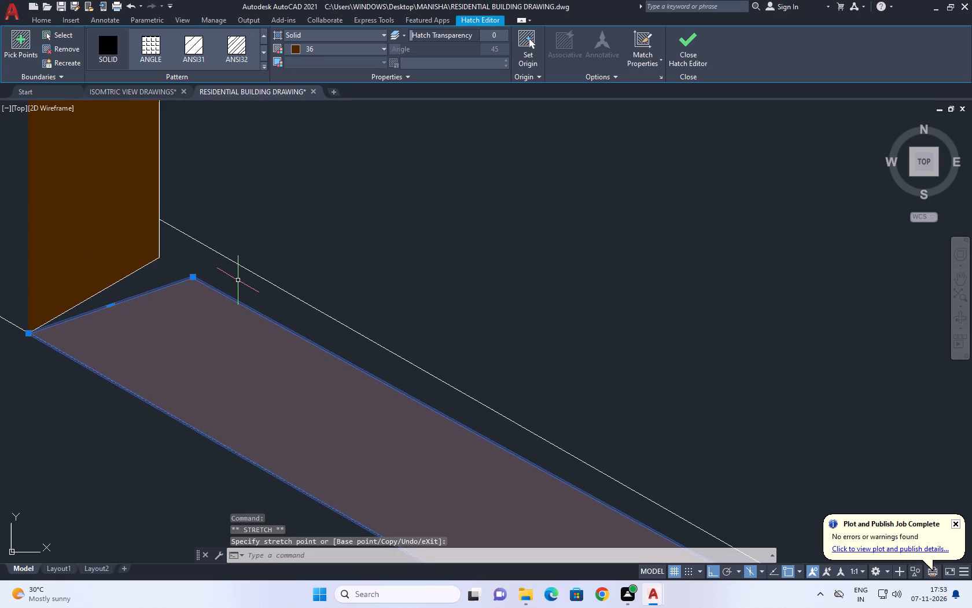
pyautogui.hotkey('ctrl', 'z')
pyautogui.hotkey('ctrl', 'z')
# Examine the adjusted first-floor brown strip and the building's overall isometric view.
pyautogui.keyDown('ctrl'); pyautogui.scroll(-4, 236, 272); pyautogui.keyUp('ctrl')
pyautogui.moveTo(450, 239); pyautogui.dragTo(446, 239, button='middle')
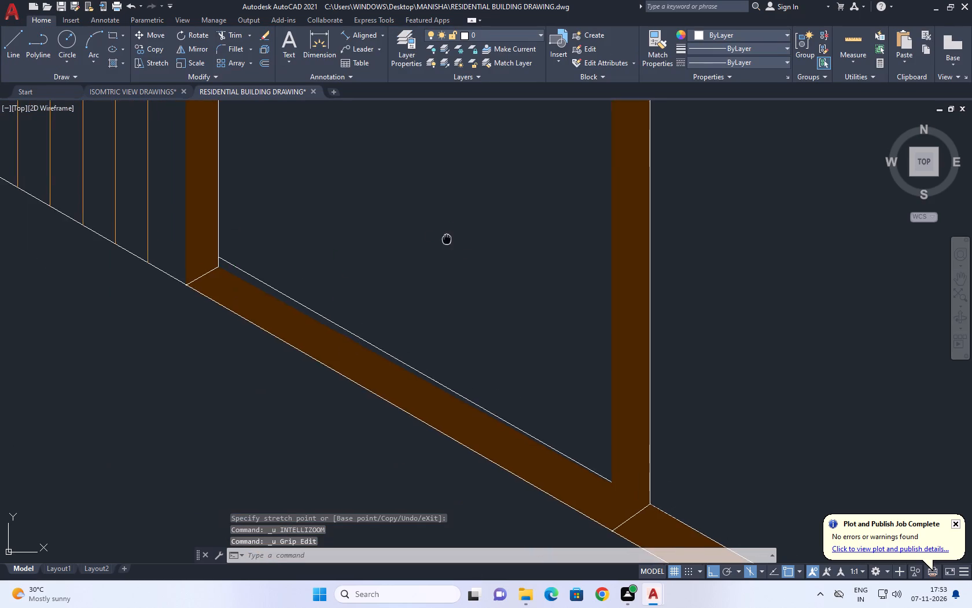
pyautogui.moveTo(446, 239); pyautogui.dragTo(419, 254, button='middle')
pyautogui.press('Escape')
pyautogui.scroll(-4, 436, 325)
pyautogui.moveTo(654, 351); pyautogui.dragTo(646, 361, button='middle')
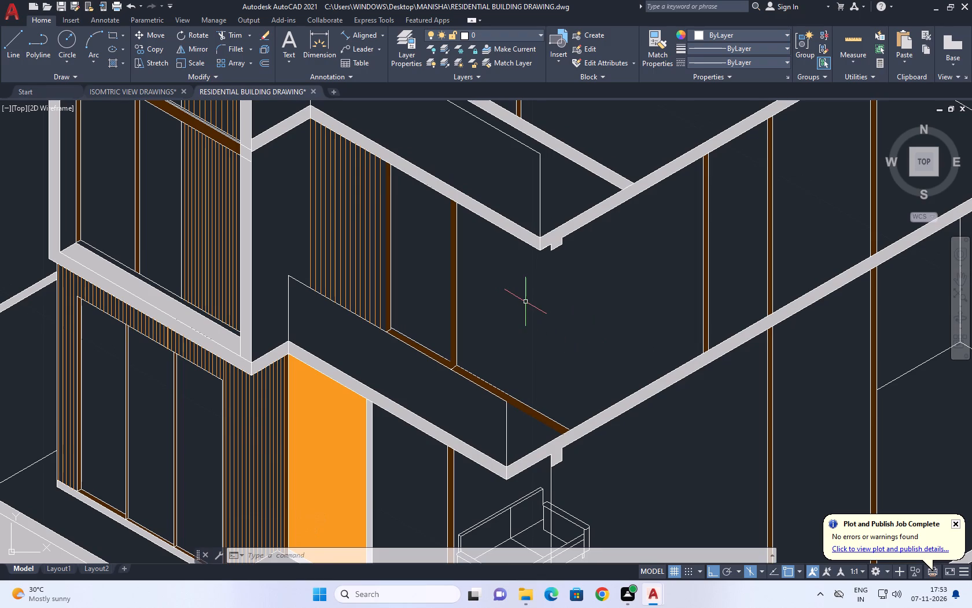
pyautogui.scroll(5, 525, 302)
pyautogui.scroll(-7, 562, 169)
pyautogui.moveTo(568, 164); pyautogui.dragTo(568, 284, button='middle')
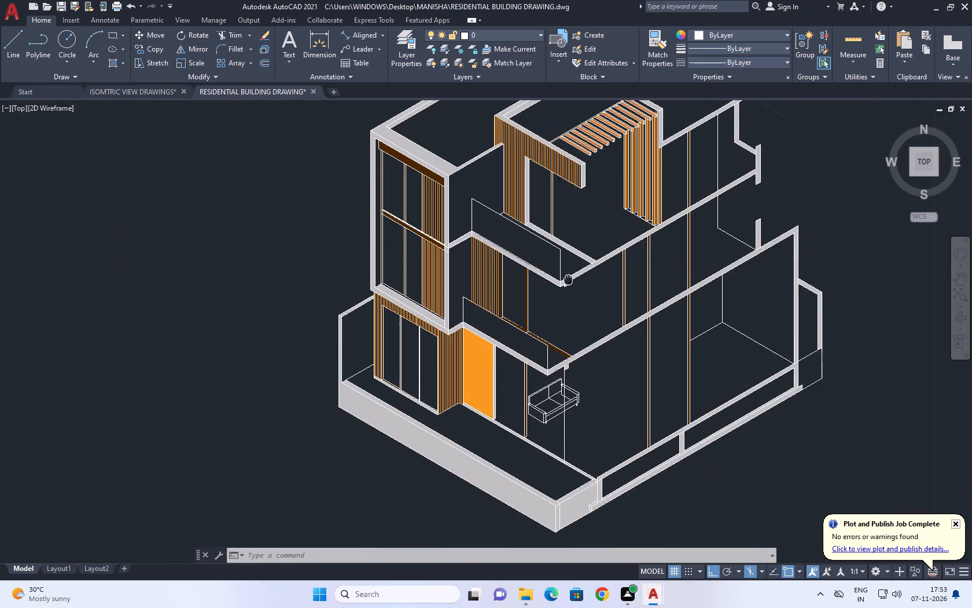
pyautogui.moveTo(568, 284); pyautogui.dragTo(556, 316, button='middle')
pyautogui.moveTo(611, 219); pyautogui.dragTo(577, 275, button='middle')
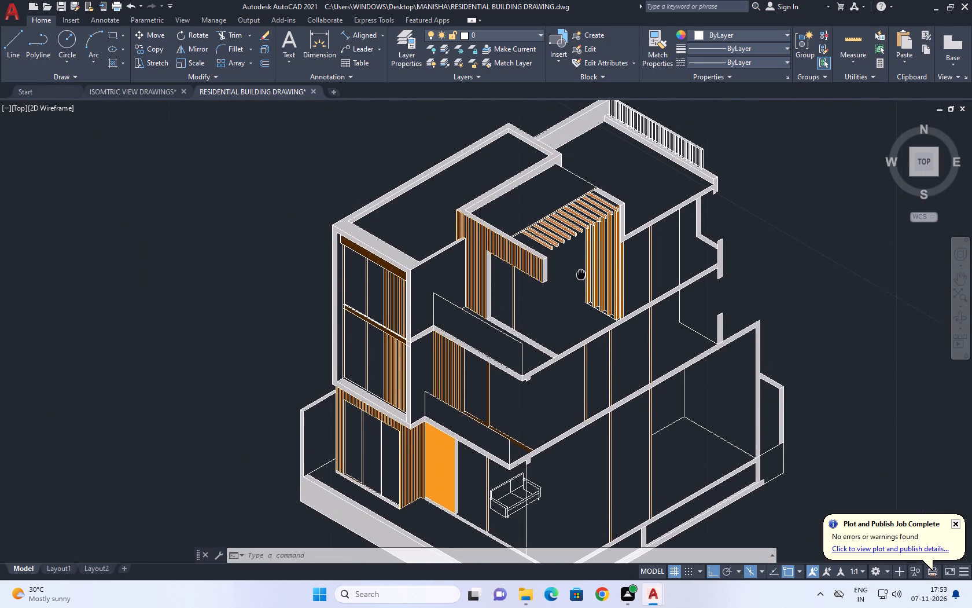
pyautogui.moveTo(577, 275); pyautogui.dragTo(400, 250, button='middle')
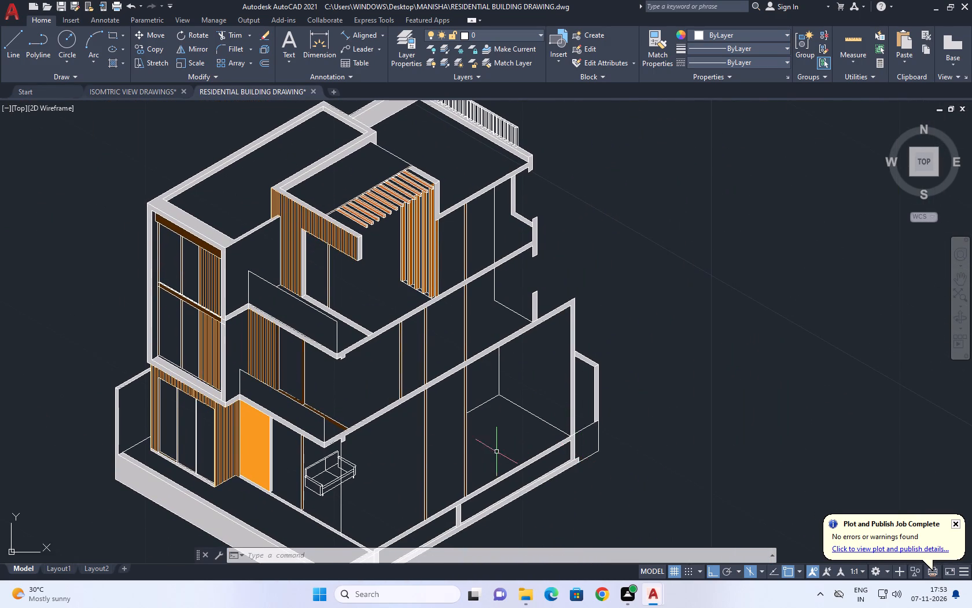
# Examine the ground-floor facade beside the boundary wall, the building's overall isometric view, and the open first-floor room.
pyautogui.moveTo(328, 430); pyautogui.dragTo(584, 390, button='middle')
pyautogui.scroll(3, 401, 399)
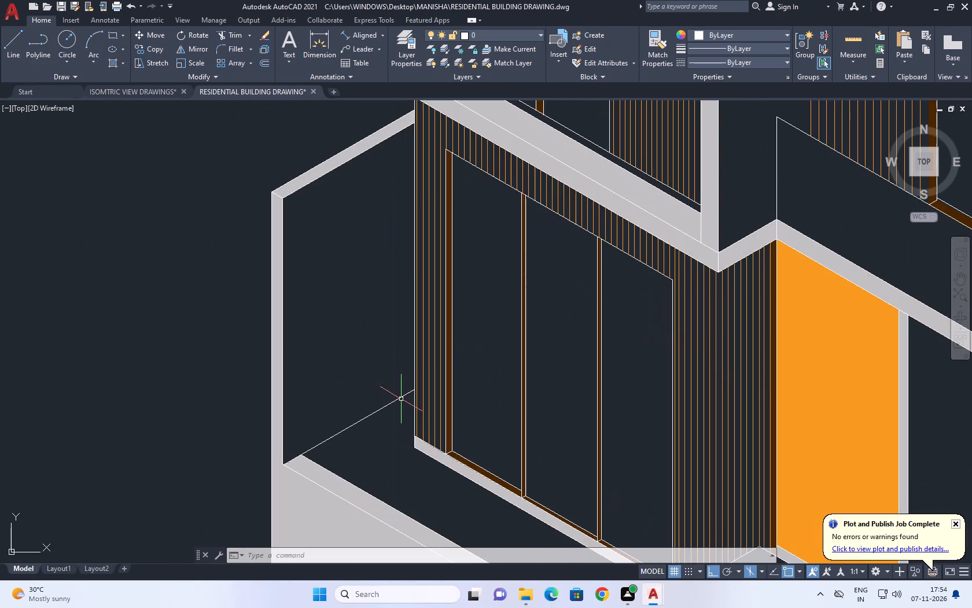
pyautogui.moveTo(451, 435); pyautogui.dragTo(530, 404, button='middle')
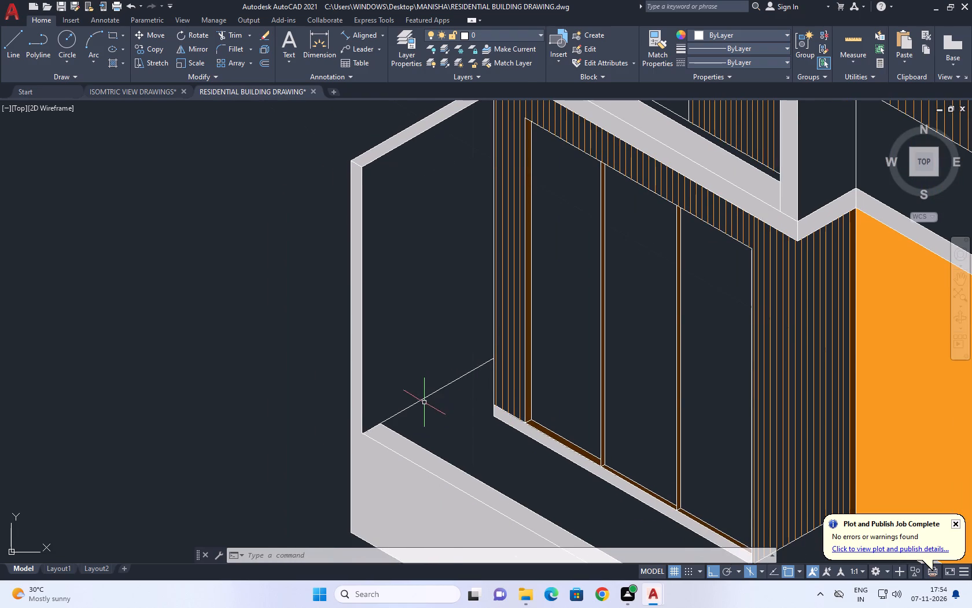
pyautogui.click(424, 403)
pyautogui.click(418, 396)
pyautogui.press('Escape')
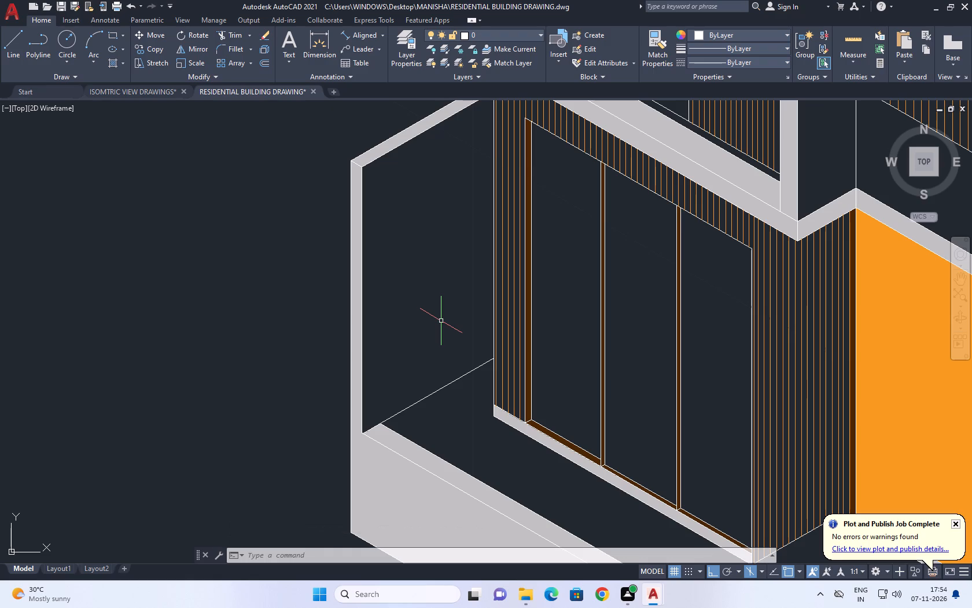
pyautogui.moveTo(683, 323); pyautogui.dragTo(572, 366, button='middle')
pyautogui.scroll(-2, 546, 356)
pyautogui.moveTo(721, 317); pyautogui.dragTo(623, 376, button='middle')
pyautogui.scroll(-2, 782, 257)
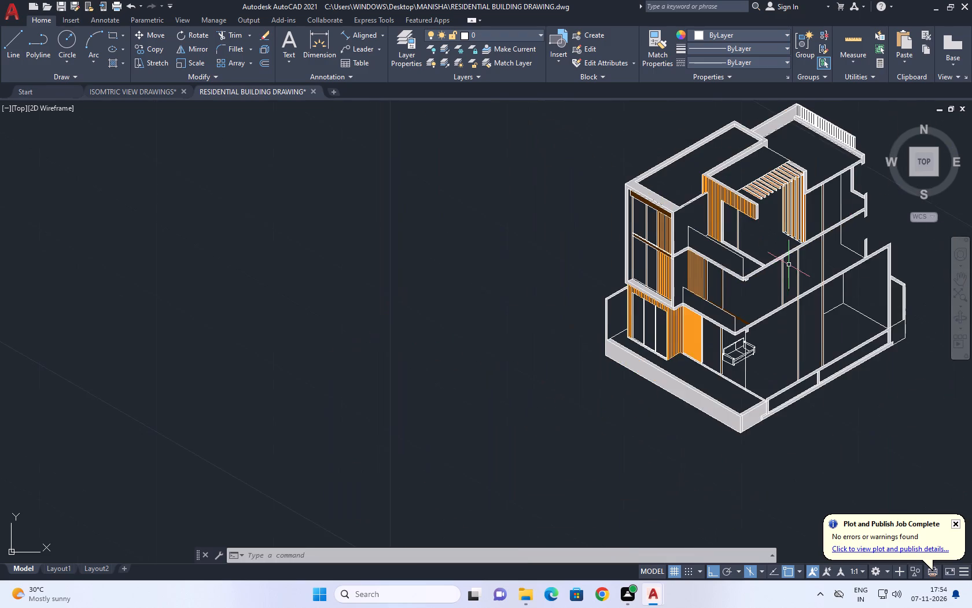
pyautogui.moveTo(792, 265); pyautogui.dragTo(654, 303, button='middle')
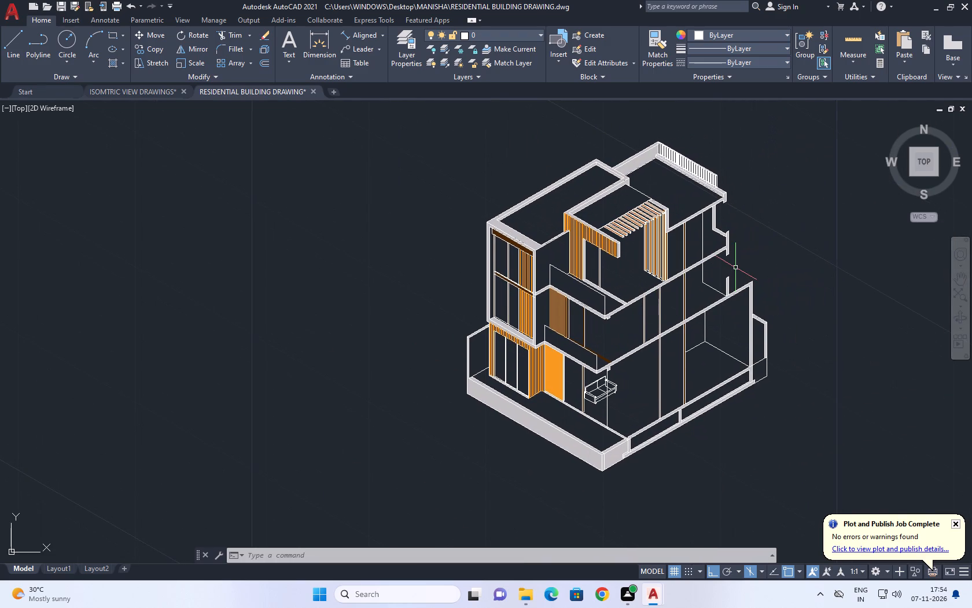
pyautogui.scroll(5, 579, 348)
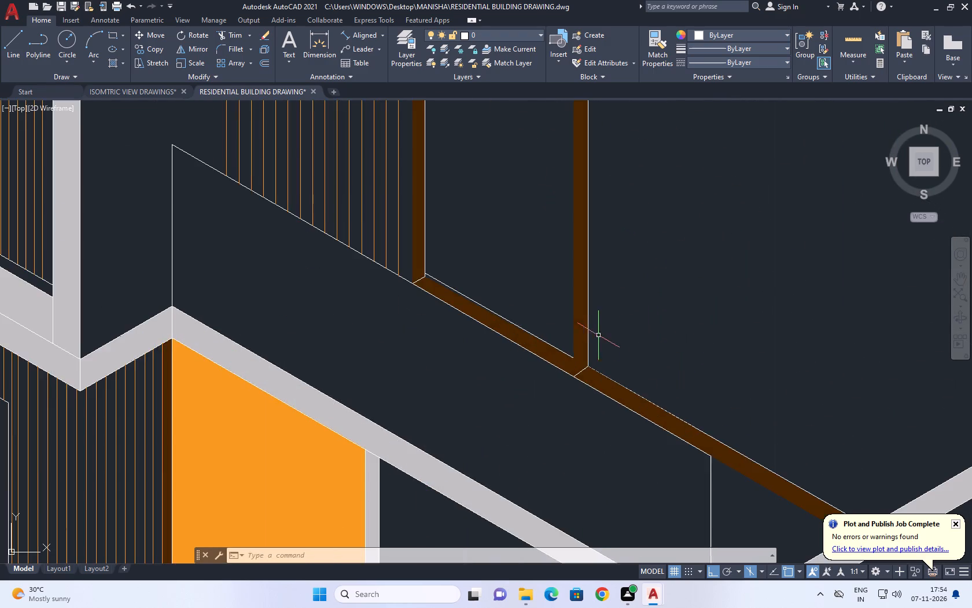
# Draw three connected sides of an isometric parallelogram in the open first-floor room, with the first side about 1.6 long at 330°.
pyautogui.moveTo(789, 301); pyautogui.dragTo(679, 318, button='middle')
pyautogui.press('l')
pyautogui.press('space')
pyautogui.moveTo(547, 347); pyautogui.dragTo(561, 348)
pyautogui.scroll(-2, 727, 269)
pyautogui.moveTo(758, 267); pyautogui.dragTo(750, 281, button='middle')
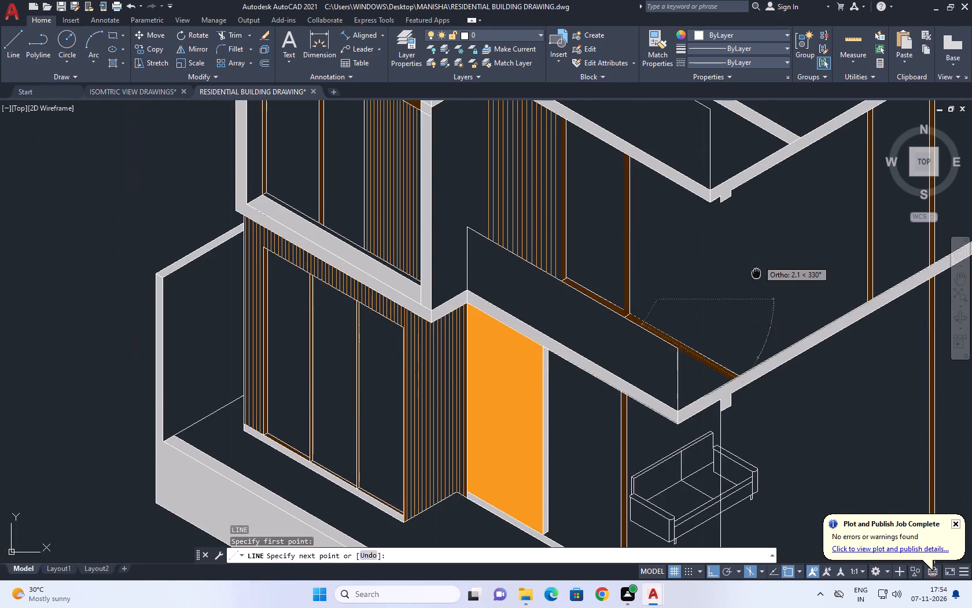
pyautogui.moveTo(750, 281); pyautogui.dragTo(690, 333, button='middle')
pyautogui.scroll(1, 669, 419)
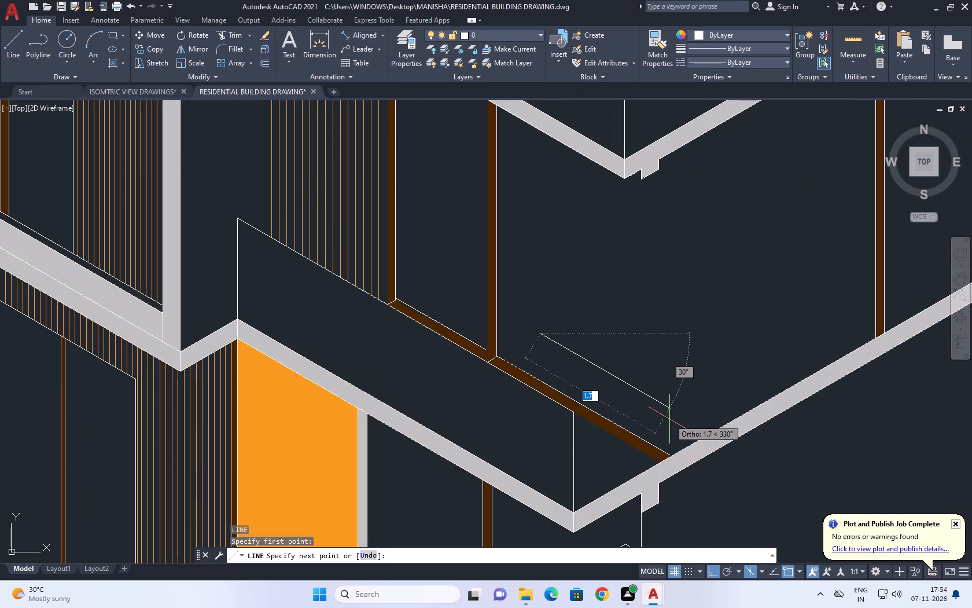
pyautogui.scroll(1, 667, 416)
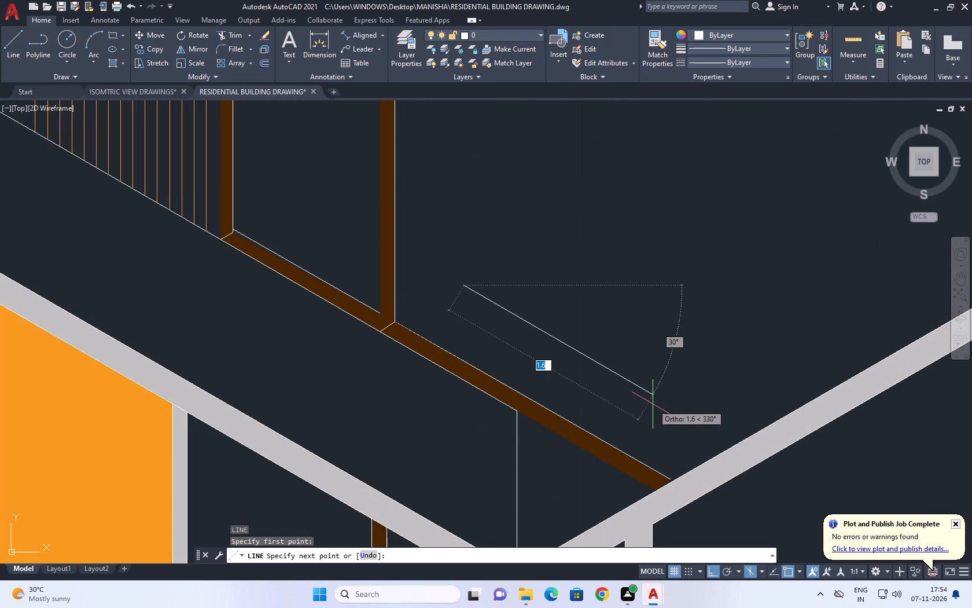
pyautogui.click(651, 405)
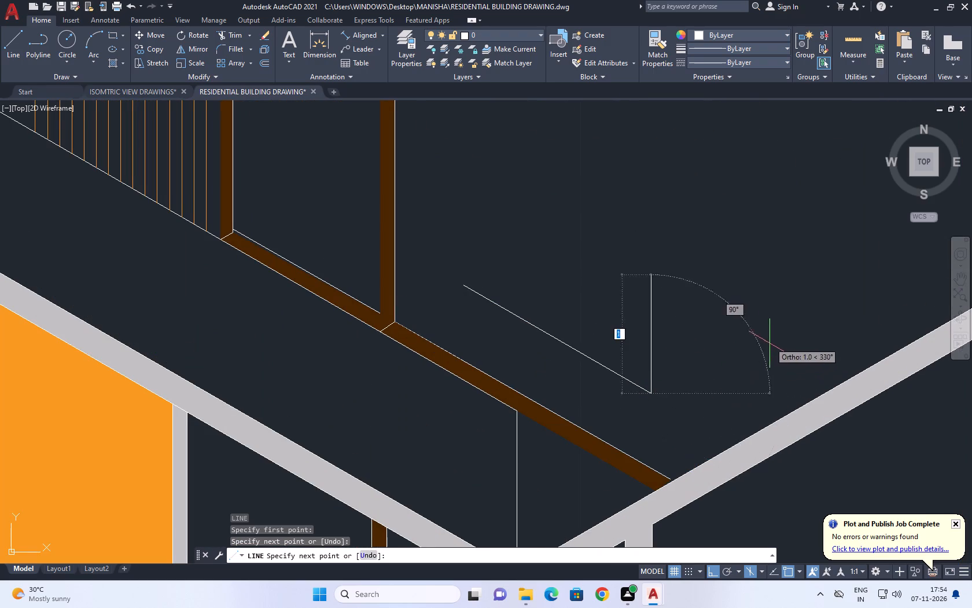
pyautogui.moveTo(759, 335); pyautogui.dragTo(668, 361, button='middle')
pyautogui.press('F5')
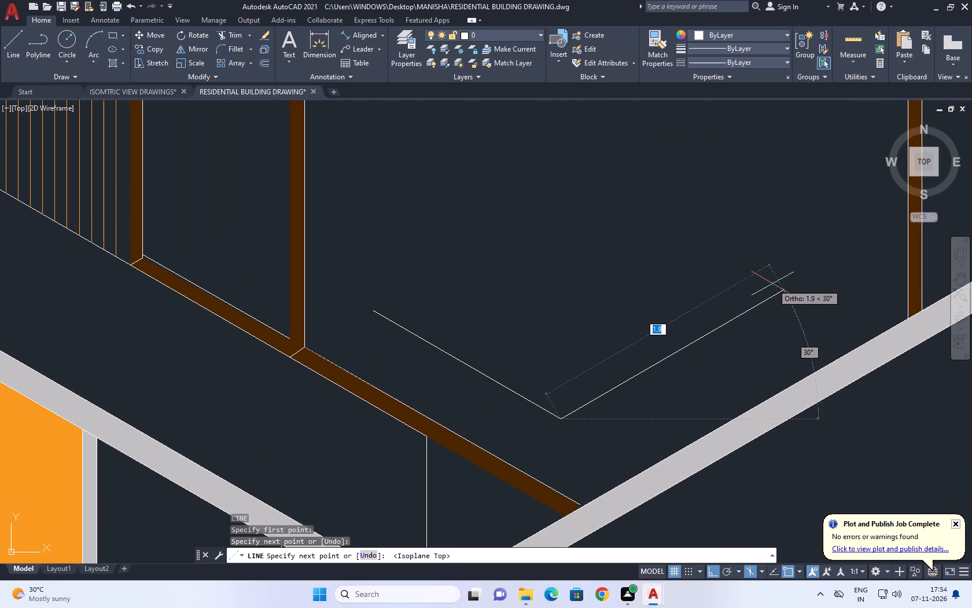
pyautogui.click(741, 297)
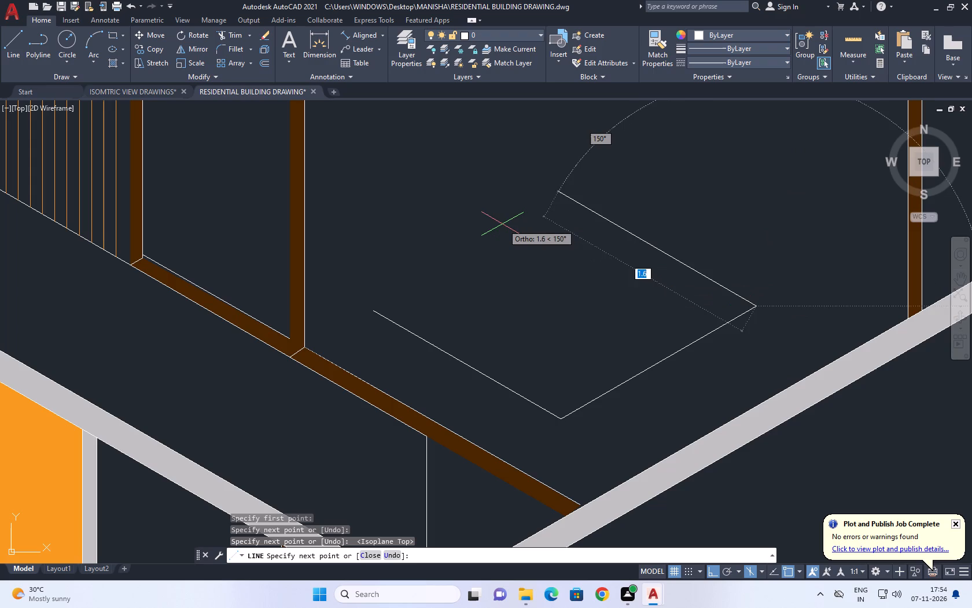
pyautogui.click(496, 201)
pyautogui.press('space')
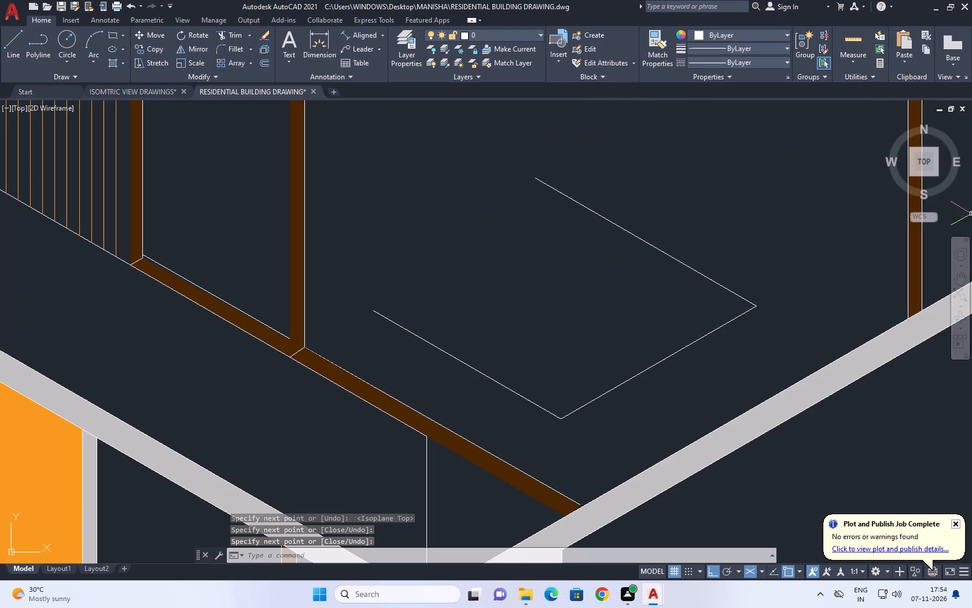
# Draw the parallelogram's fourth side at 30° from its open start point and fillet the crossing far corner with radius 0.
pyautogui.press('space')
pyautogui.click(370, 309)
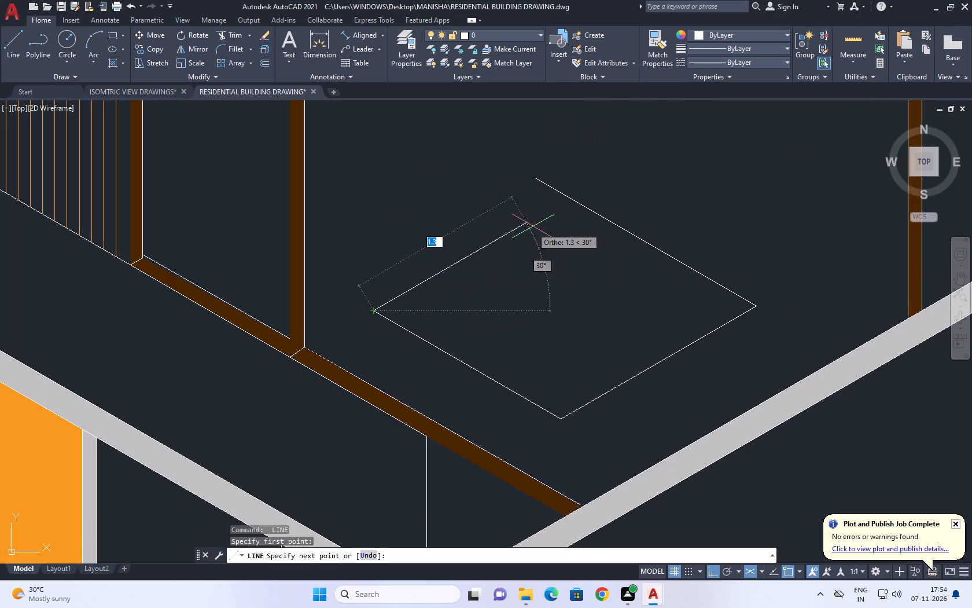
pyautogui.click(578, 208)
pyautogui.hotkey('ctrl', 'z')
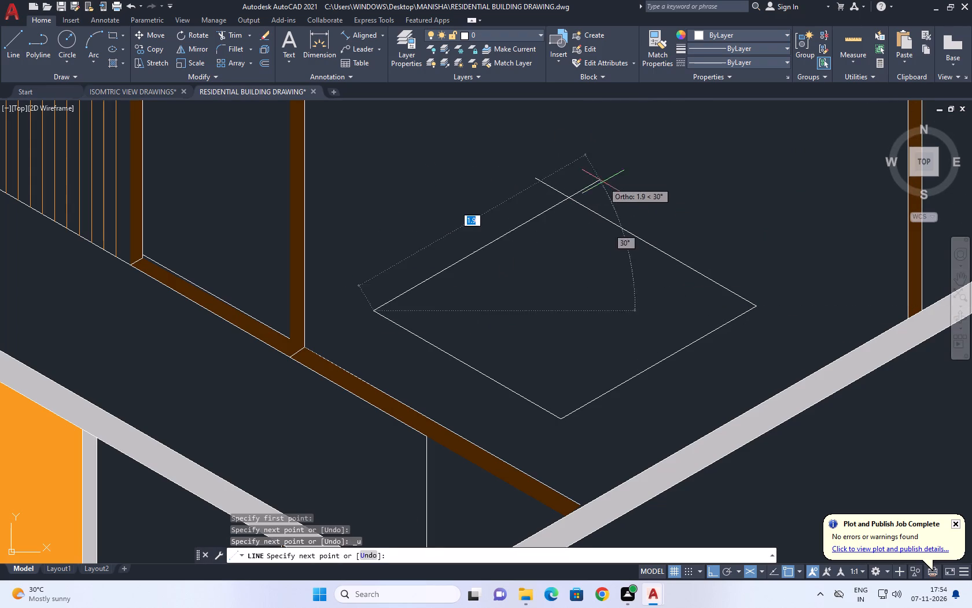
pyautogui.click(580, 164)
pyautogui.press('space')
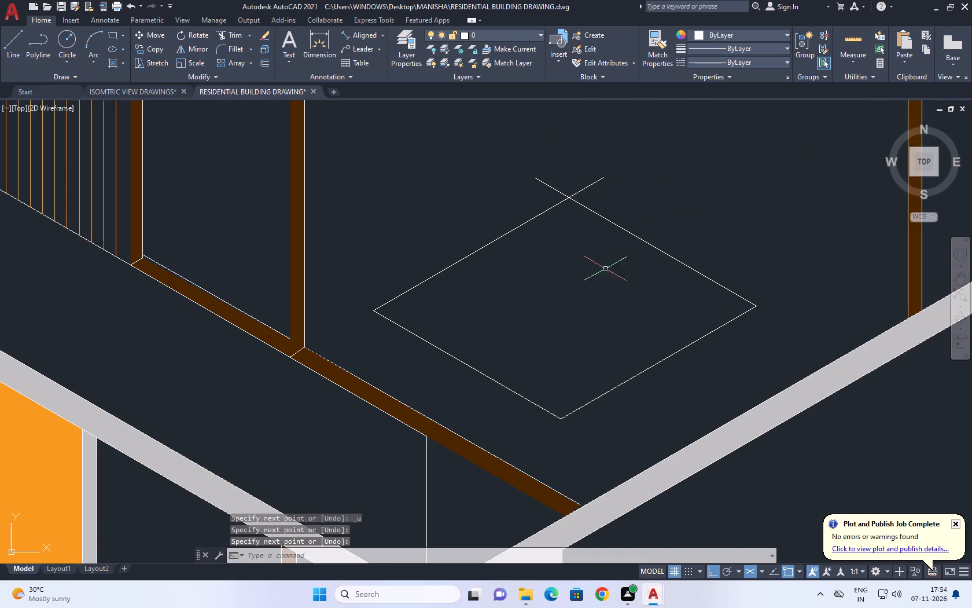
pyautogui.press('f')
pyautogui.press('space')
pyautogui.click(562, 202)
pyautogui.click(579, 202)
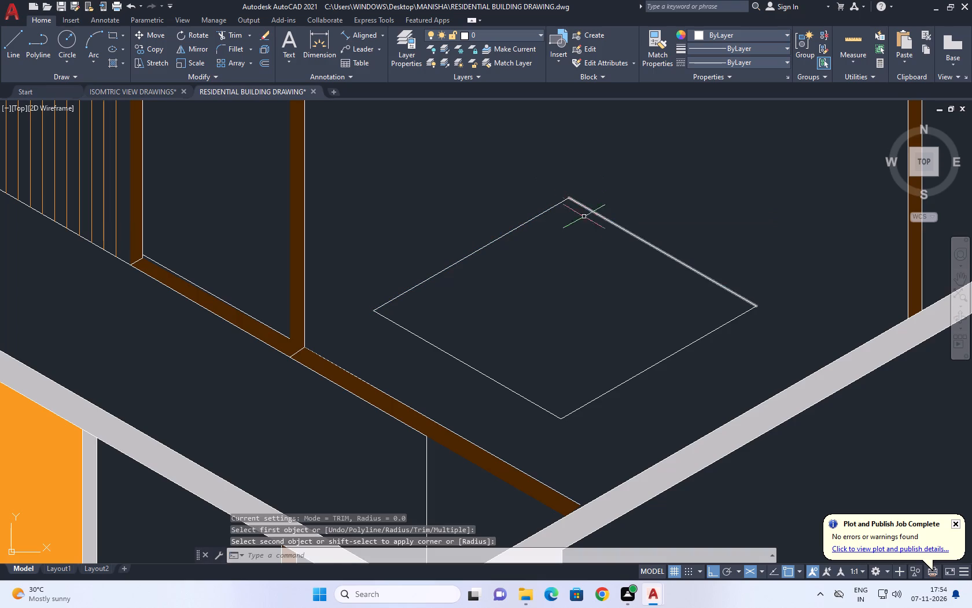
# Move the parallelogram's side facing the brown strip inward along the 30° axis and fillet both its corners with radius 0.
pyautogui.click(458, 340)
pyautogui.click(437, 362)
pyautogui.press('m')
pyautogui.press('space')
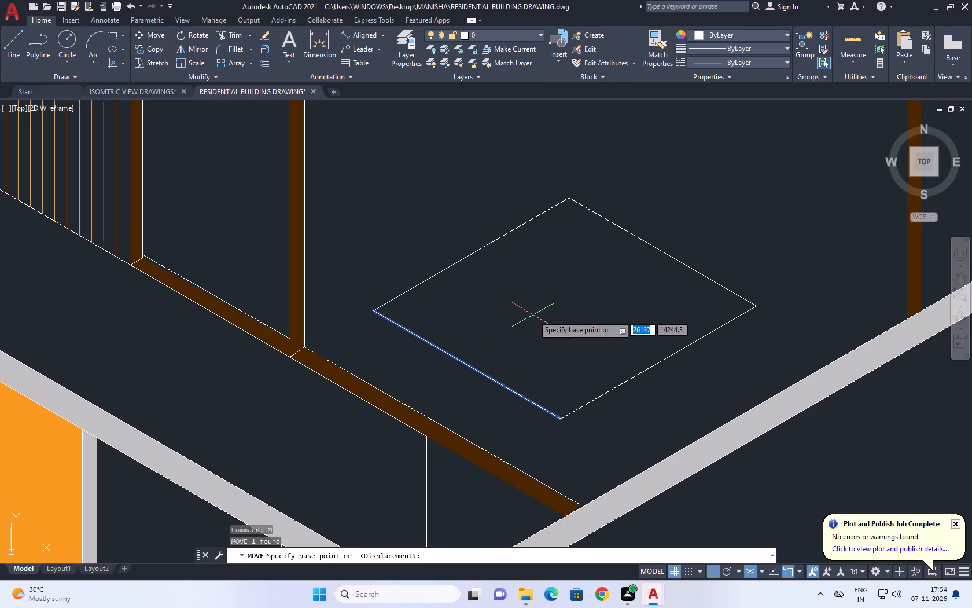
pyautogui.click(525, 318)
pyautogui.click(582, 295)
pyautogui.press('f')
pyautogui.press('space')
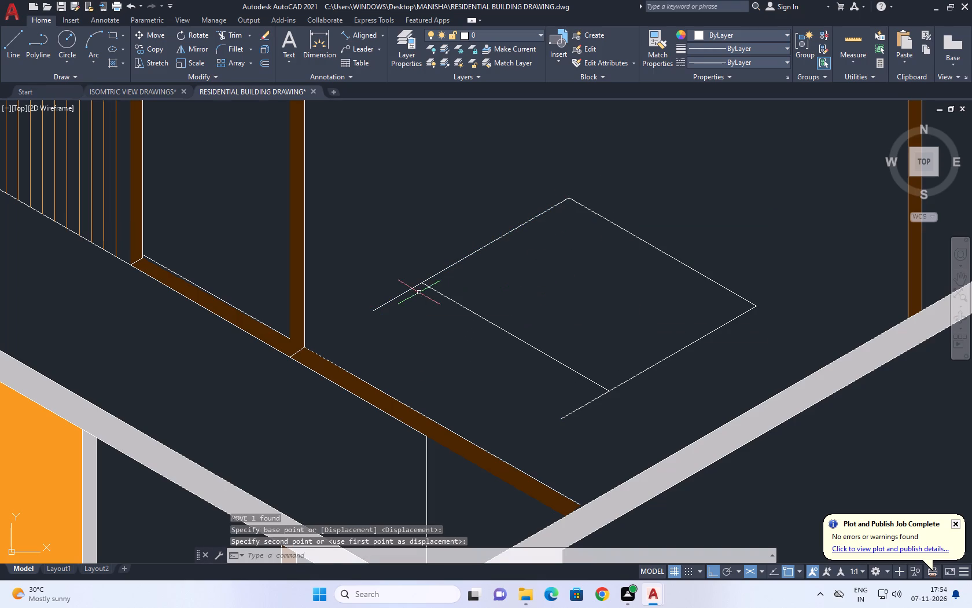
pyautogui.click(443, 269)
pyautogui.click(435, 292)
pyautogui.press('space')
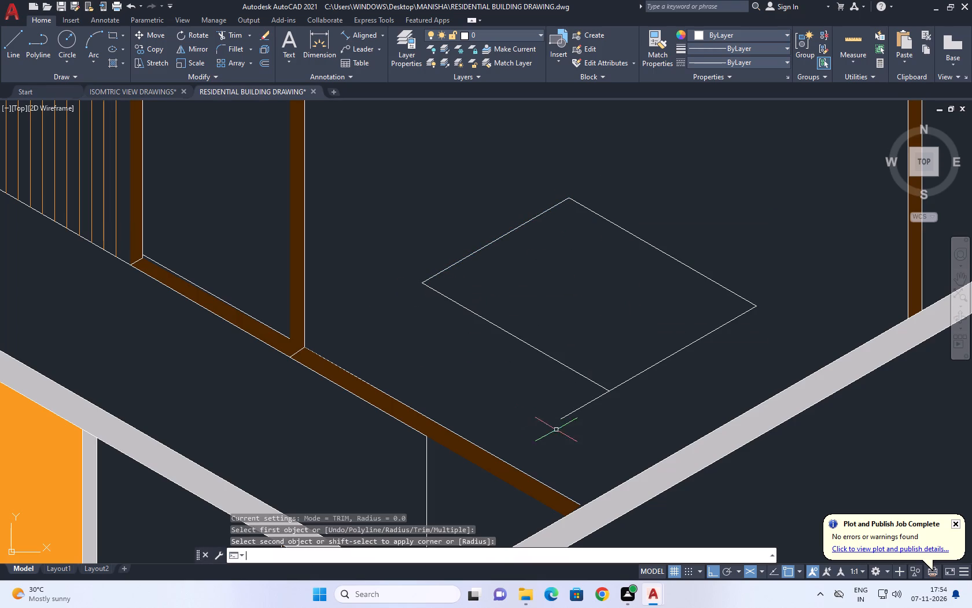
pyautogui.click(597, 383)
pyautogui.click(614, 388)
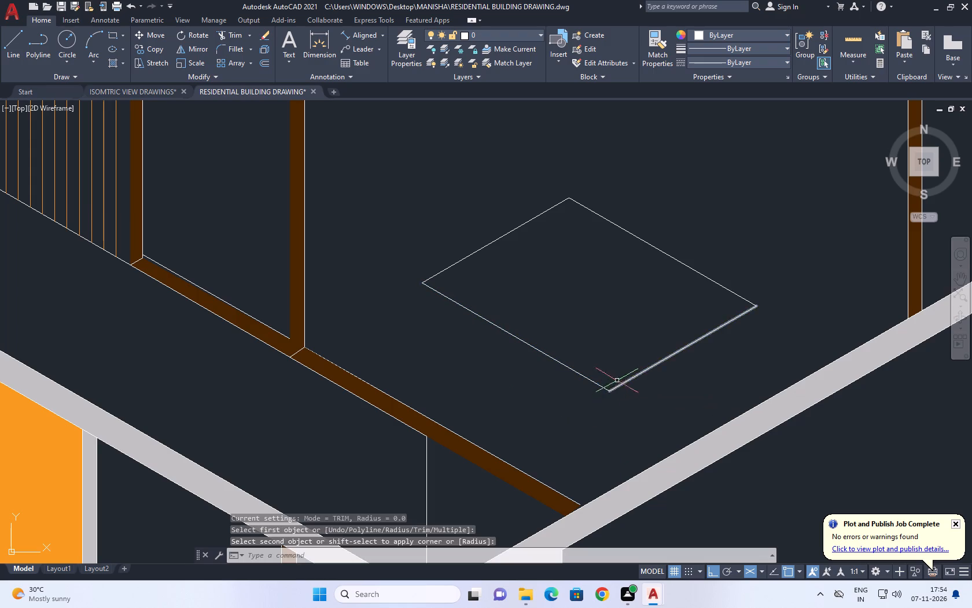
# Copy the parallelogram's four sides about 0.2 straight down to form the lower outline.
pyautogui.moveTo(656, 334); pyautogui.dragTo(646, 384, button='middle')
pyautogui.moveTo(620, 460); pyautogui.dragTo(616, 453)
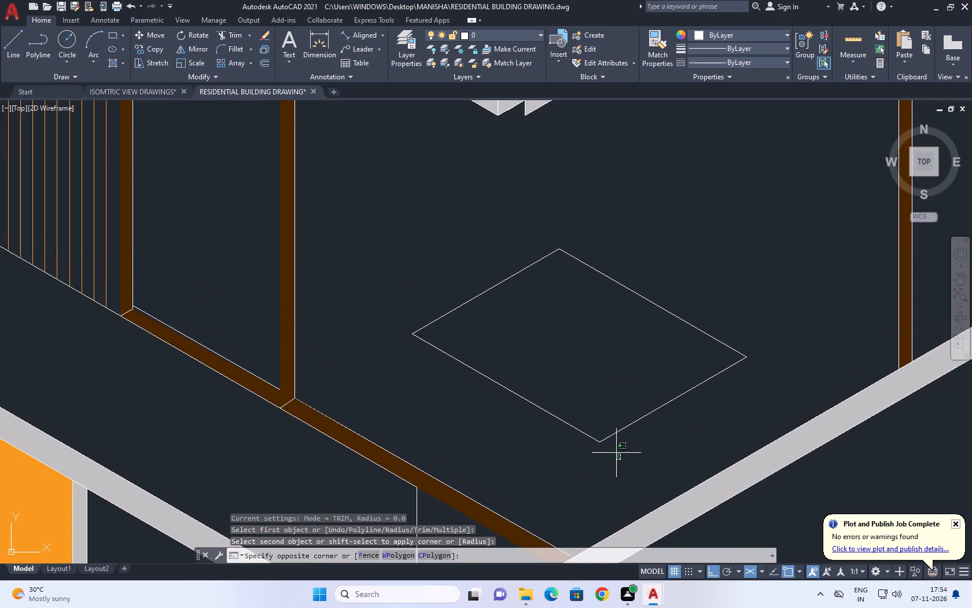
pyautogui.click(595, 413)
pyautogui.moveTo(752, 321); pyautogui.dragTo(736, 322)
pyautogui.moveTo(594, 320); pyautogui.dragTo(553, 319)
pyautogui.click(551, 263)
pyautogui.click(495, 261)
pyautogui.moveTo(596, 350); pyautogui.dragTo(597, 300, button='middle')
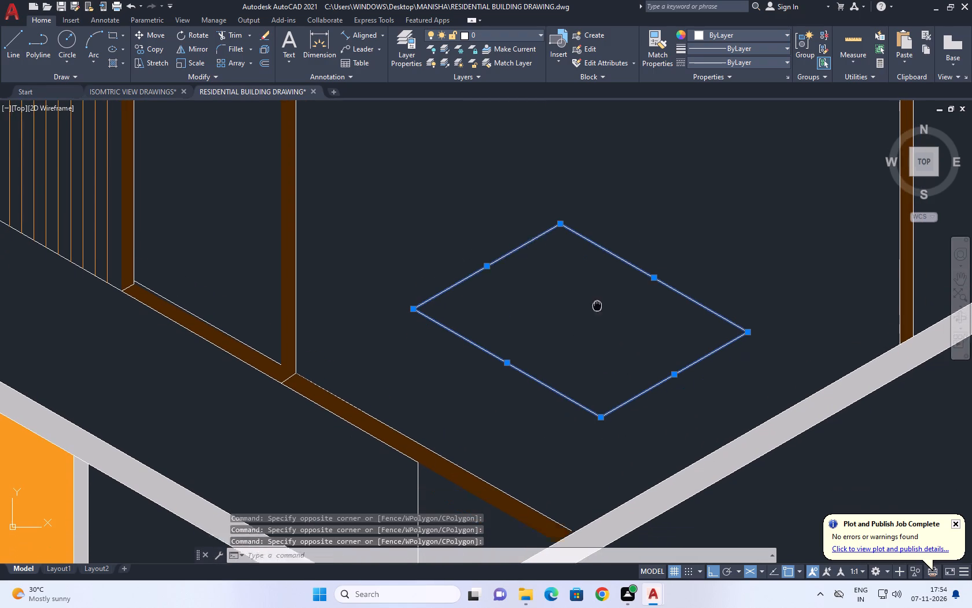
pyautogui.moveTo(597, 300); pyautogui.dragTo(589, 280, button='middle')
pyautogui.press('c')
pyautogui.write('O')
pyautogui.press('space')
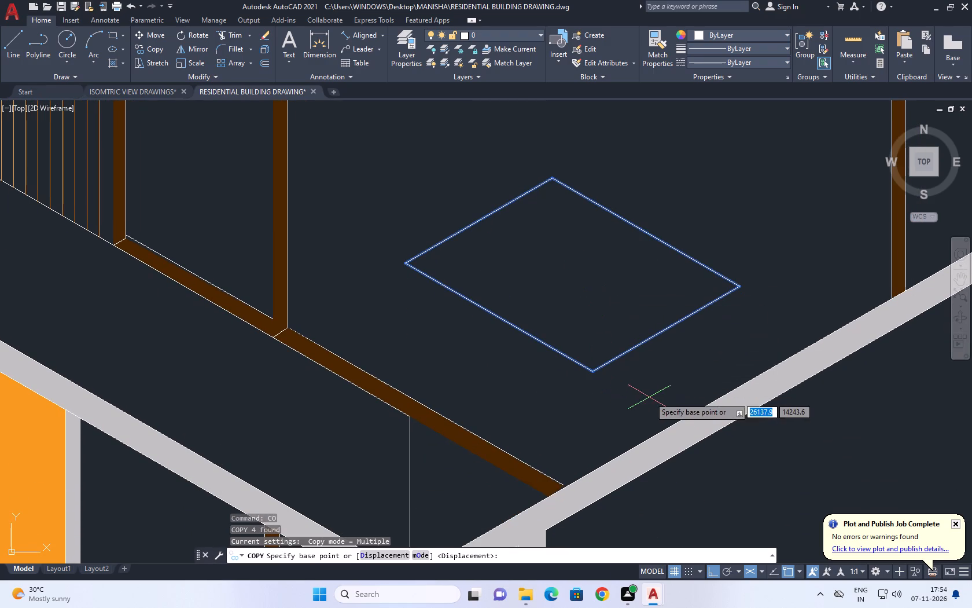
pyautogui.click(587, 369)
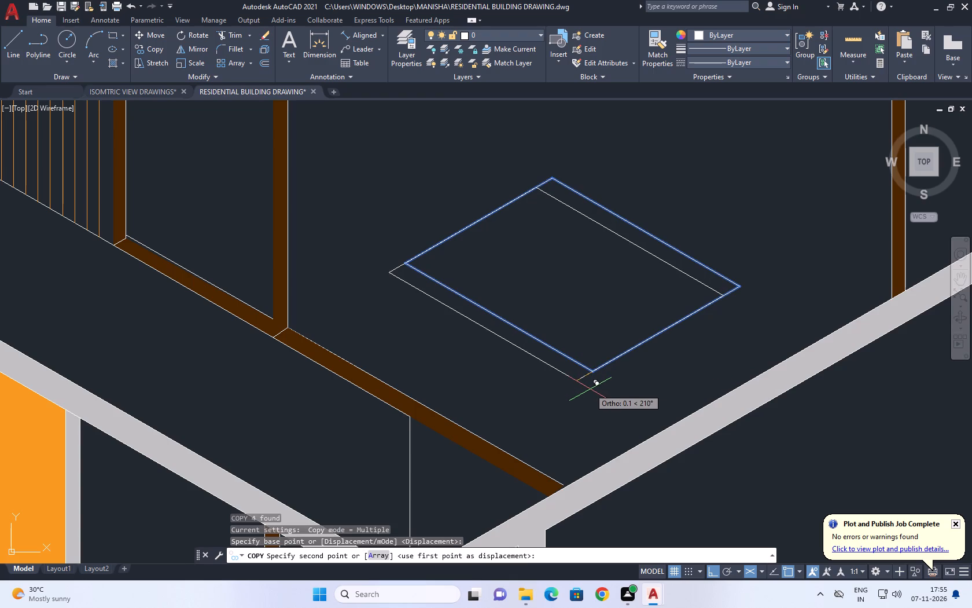
pyautogui.press('F5')
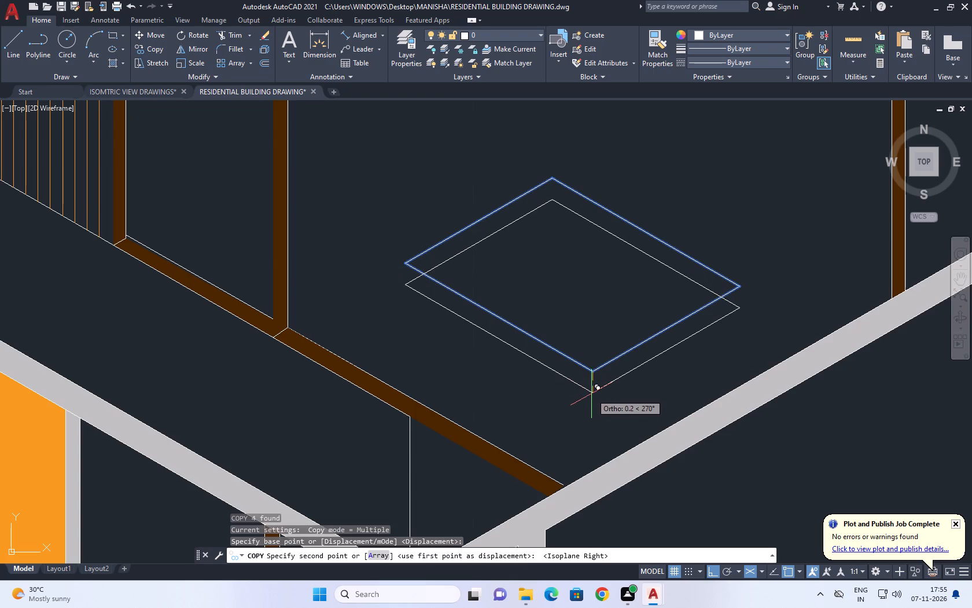
pyautogui.click(591, 394)
pyautogui.press('space')
# Trim the lower outline's two rear sides where they pass inside the upper outline.
pyautogui.click(650, 258)
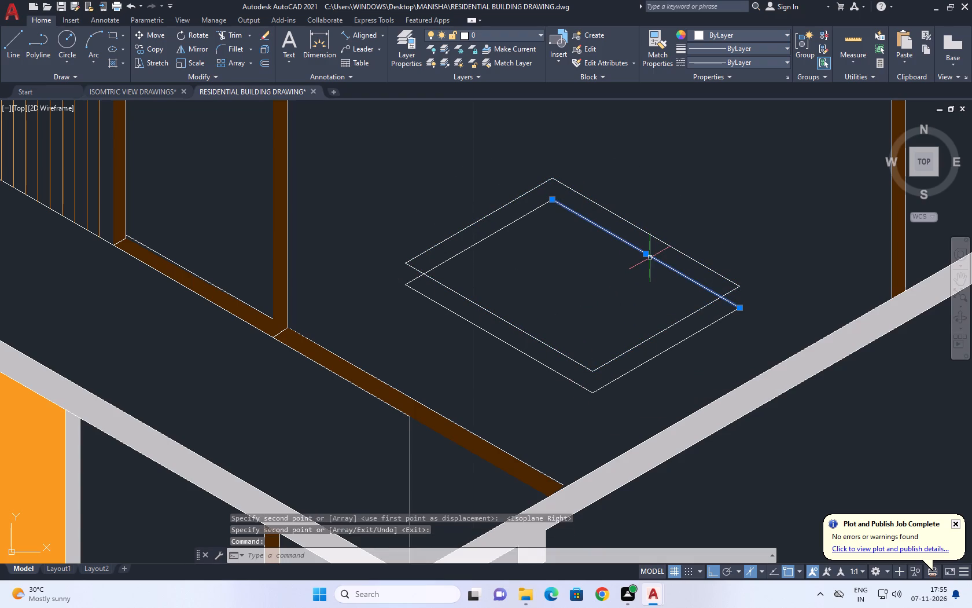
pyautogui.press('Escape')
pyautogui.write('TR')
pyautogui.press('space')
pyautogui.click(609, 232)
pyautogui.click(532, 211)
pyautogui.press('space')
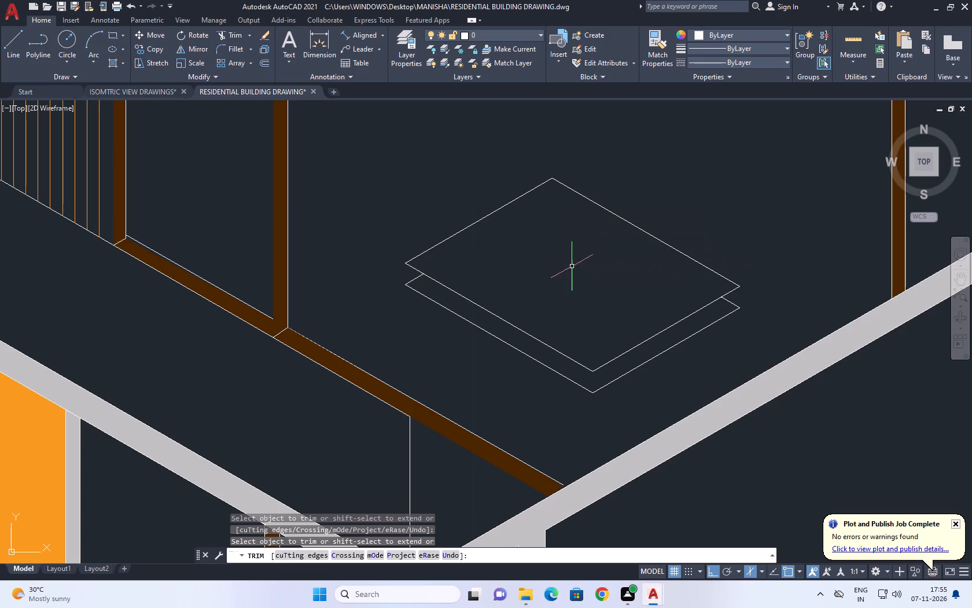
# Draw vertical edge lines joining the upper and lower outlines at the three visible corners of the box.
pyautogui.moveTo(743, 346); pyautogui.dragTo(706, 352, button='middle')
pyautogui.write('L')
pyautogui.press('space')
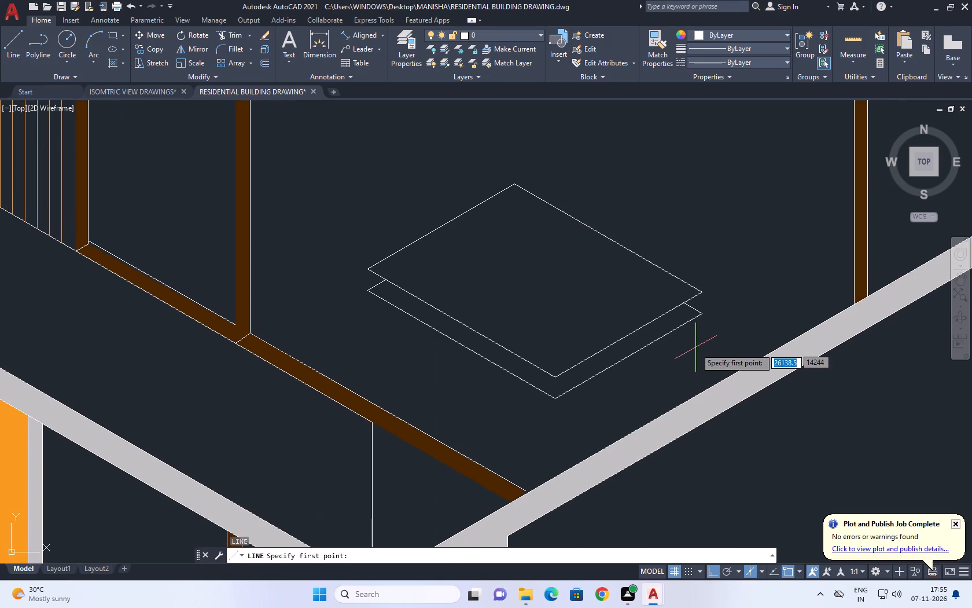
pyautogui.scroll(3, 715, 292)
pyautogui.click(658, 298)
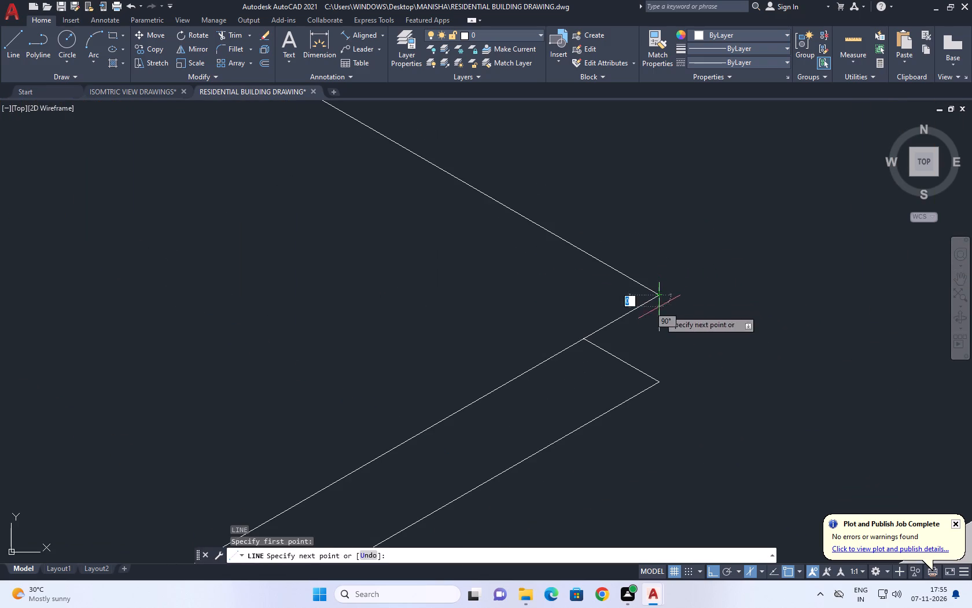
pyautogui.click(657, 380)
pyautogui.scroll(-3, 673, 351)
pyautogui.press('space')
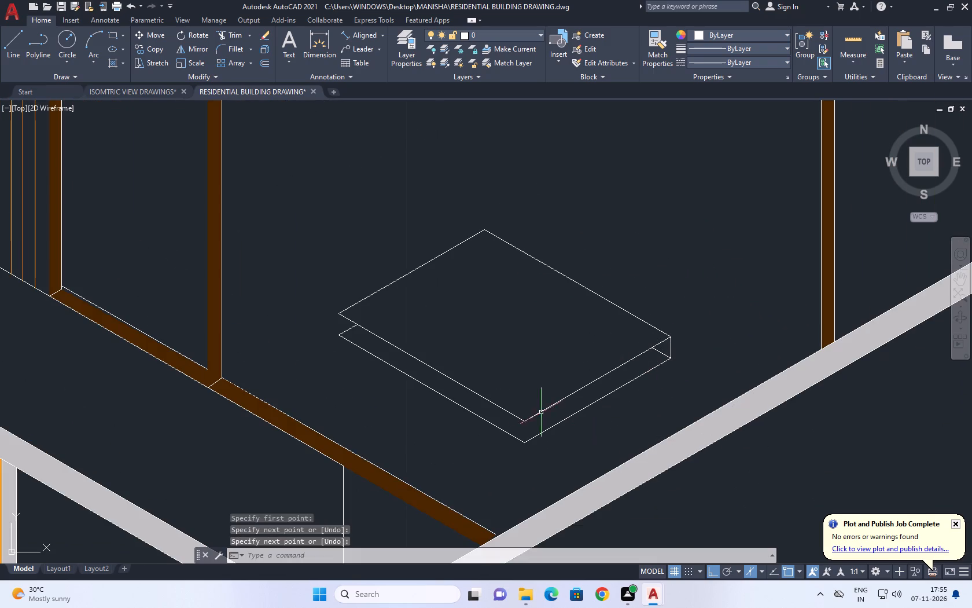
pyautogui.press('space')
pyautogui.click(522, 422)
pyautogui.click(524, 445)
pyautogui.press('space')
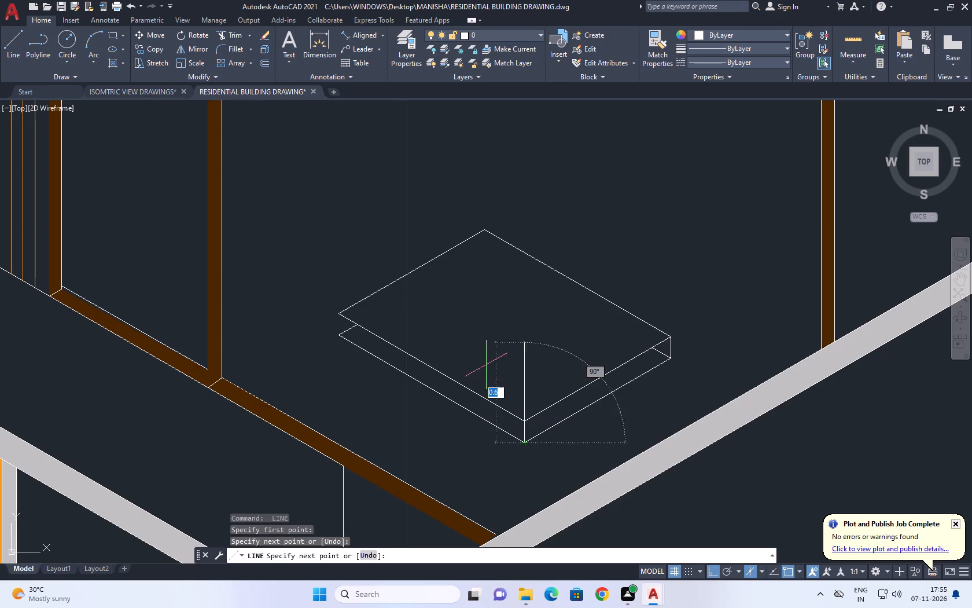
pyautogui.press('space')
pyautogui.click(341, 312)
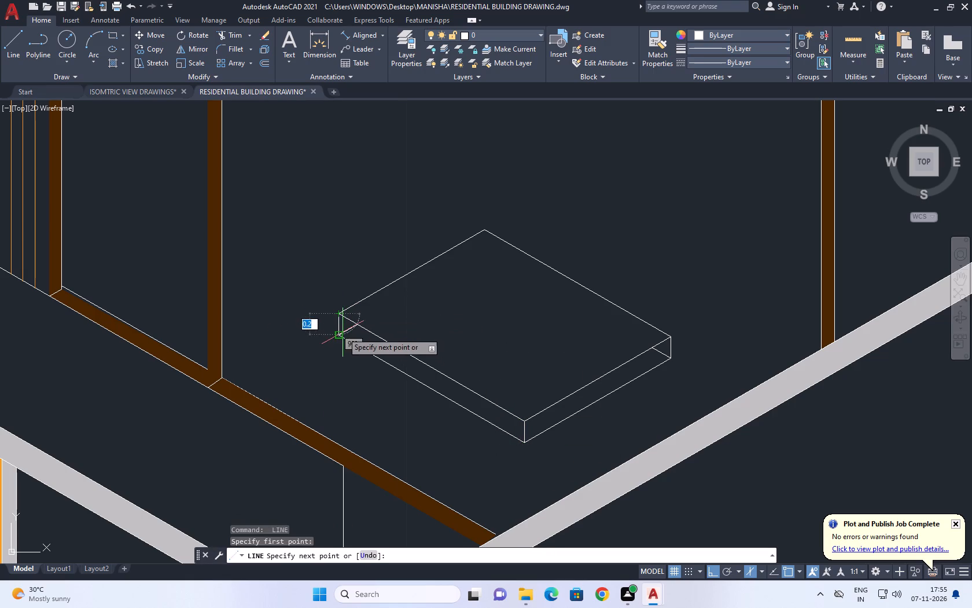
pyautogui.click(343, 332)
pyautogui.press('space')
# Delete the leftover short lower-outline segment at the box's corner nearest the brown post.
pyautogui.scroll(2, 347, 340)
pyautogui.click(349, 313)
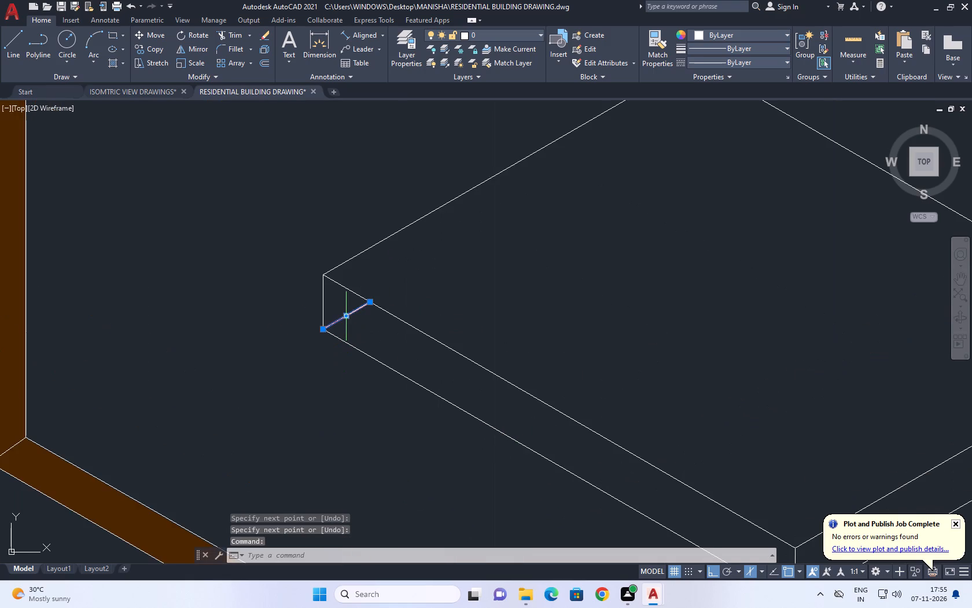
pyautogui.press('Delete')
pyautogui.scroll(-1, 402, 378)
pyautogui.moveTo(595, 417); pyautogui.dragTo(502, 314, button='middle')
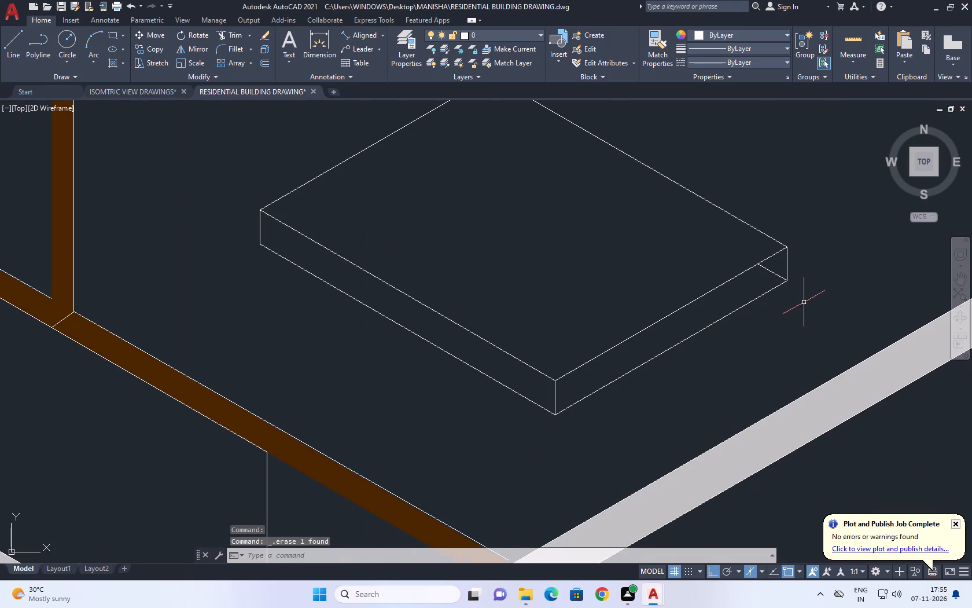
# Delete the leftover short lower-outline segment at the box's east corner, farthest from the brown post.
pyautogui.click(776, 269)
pyautogui.click(768, 277)
pyautogui.press('Delete')
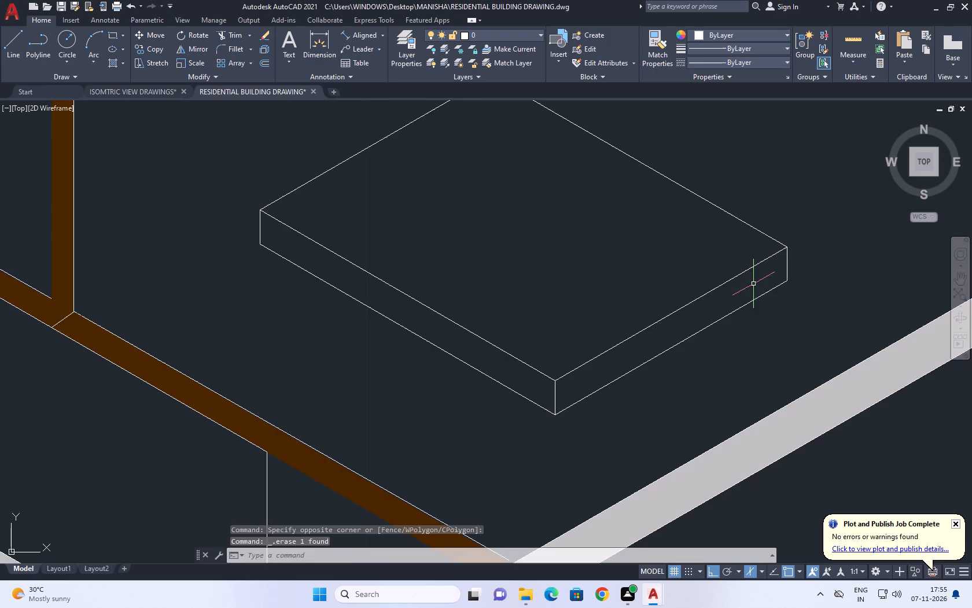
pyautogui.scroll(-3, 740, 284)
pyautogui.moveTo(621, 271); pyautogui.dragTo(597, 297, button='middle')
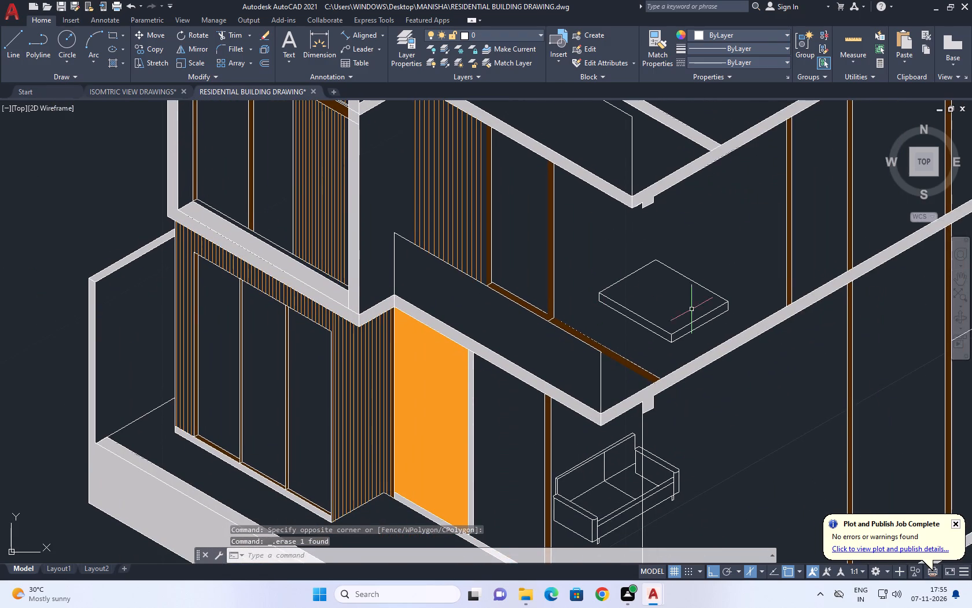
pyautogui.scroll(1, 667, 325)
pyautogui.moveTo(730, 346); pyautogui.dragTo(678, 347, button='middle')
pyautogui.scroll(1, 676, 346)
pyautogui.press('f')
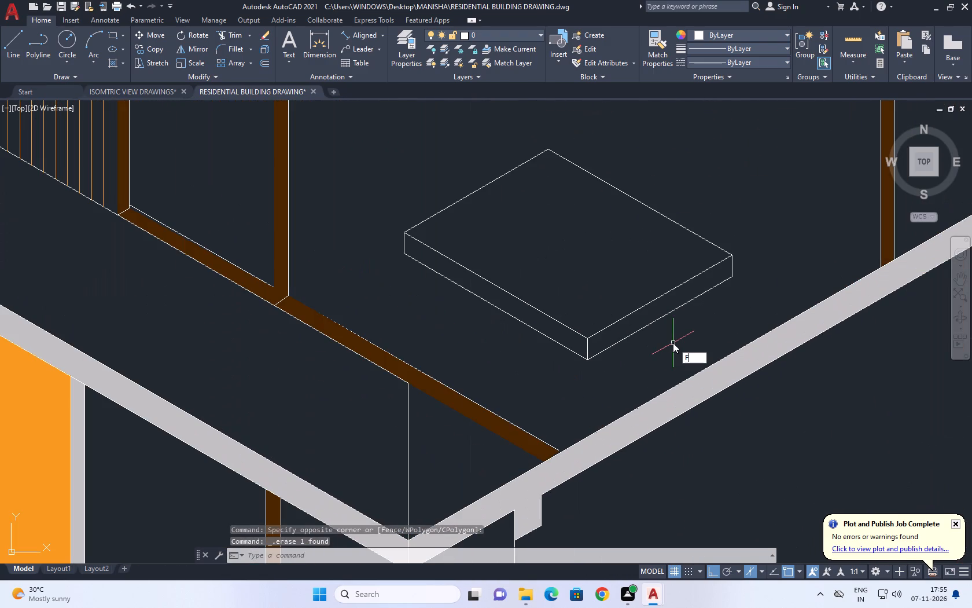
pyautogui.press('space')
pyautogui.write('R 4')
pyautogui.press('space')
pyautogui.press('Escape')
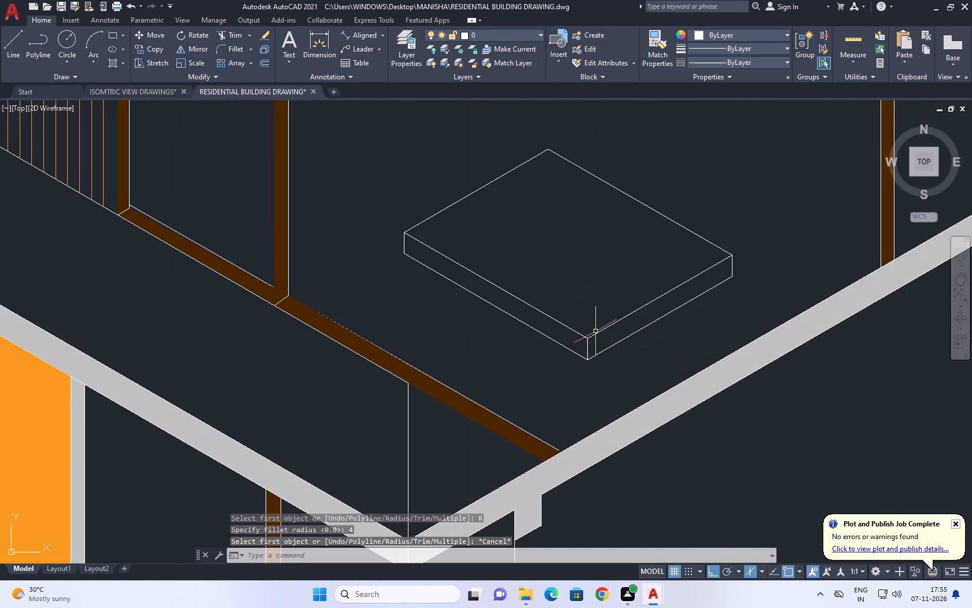
# Fillet the box's front corner on both the upper and lower outlines with a 0.05 radius.
pyautogui.write('F')
pyautogui.press('space')
pyautogui.press('r')
pyautogui.press('space')
pyautogui.write('0.')
pyautogui.press('0')
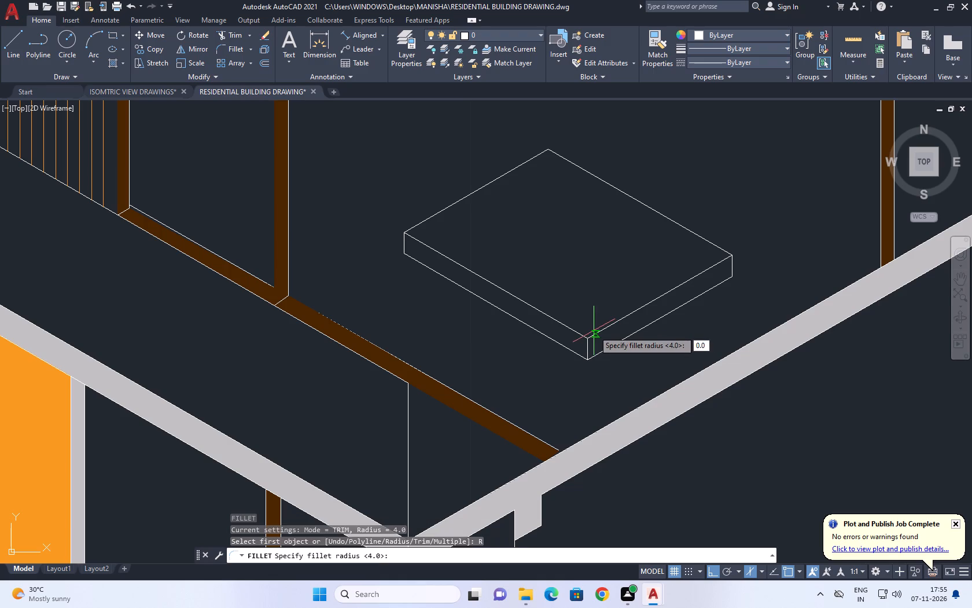
pyautogui.write('5')
pyautogui.press('space')
pyautogui.click(592, 334)
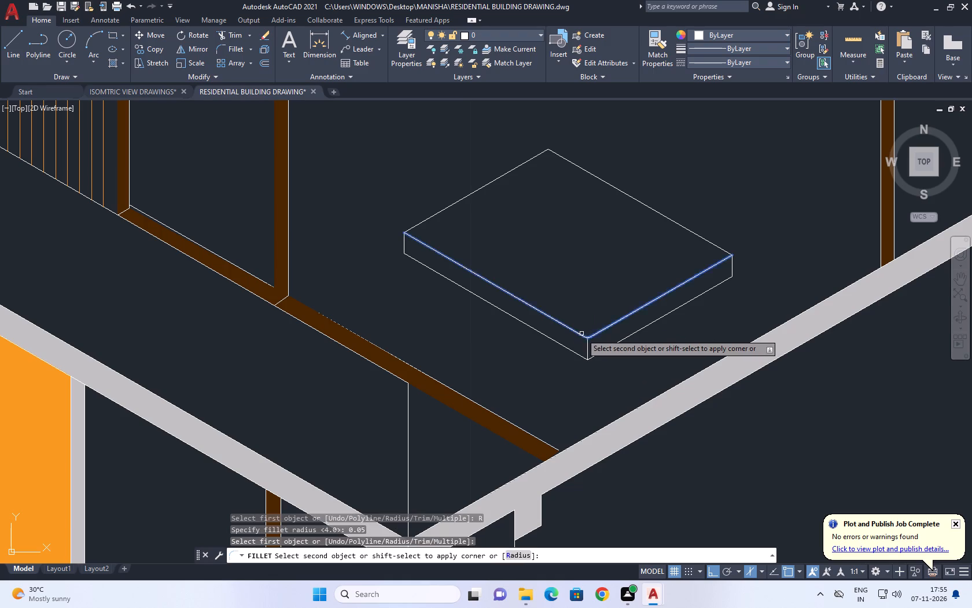
pyautogui.click(579, 333)
pyautogui.press('space')
pyautogui.scroll(2, 601, 360)
pyautogui.click(589, 347)
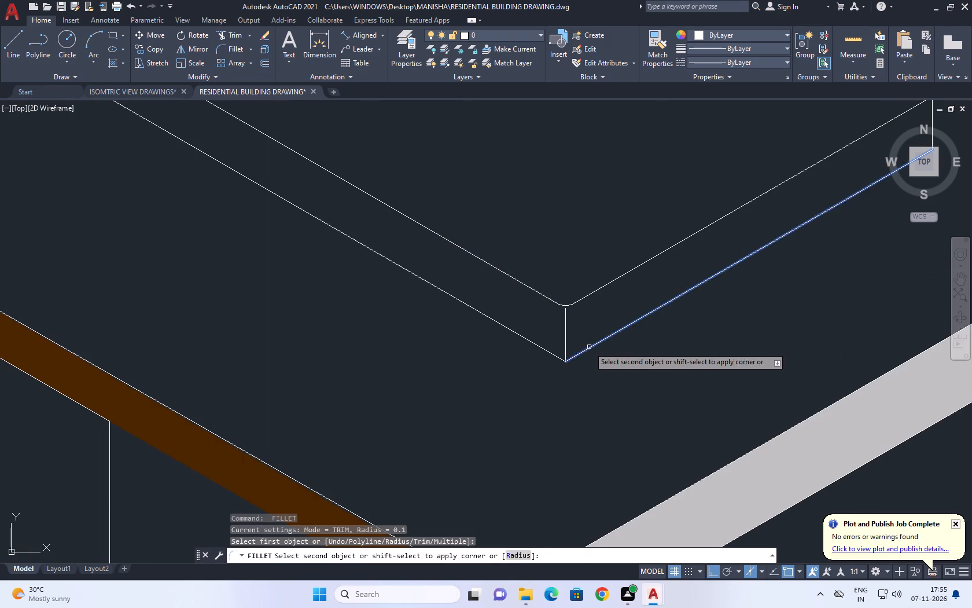
pyautogui.click(558, 357)
# Fillet the upper outline at the box's east corner with the same 0.05 radius.
pyautogui.scroll(-3, 572, 343)
pyautogui.press('space')
pyautogui.scroll(2, 647, 285)
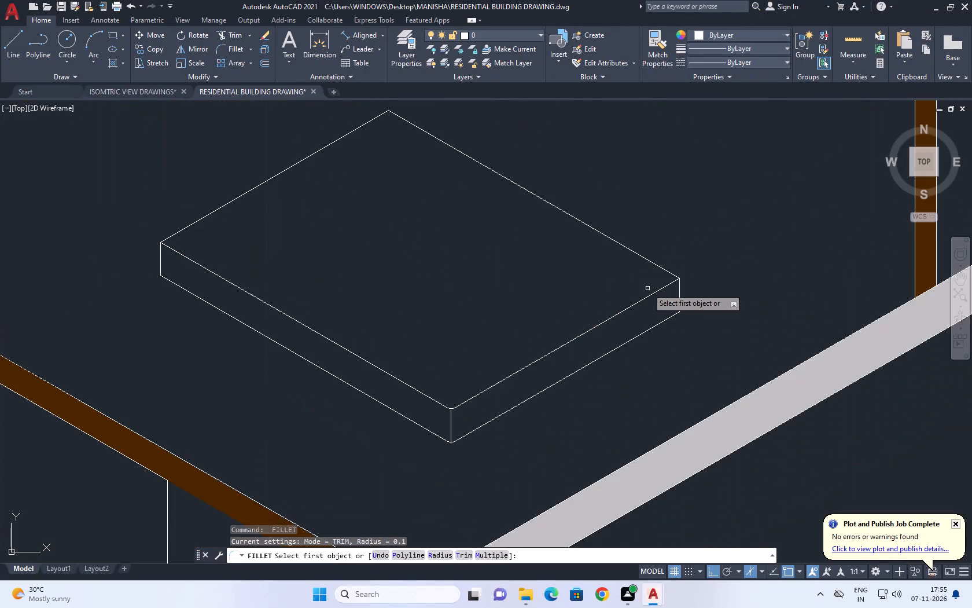
pyautogui.click(653, 292)
pyautogui.click(668, 272)
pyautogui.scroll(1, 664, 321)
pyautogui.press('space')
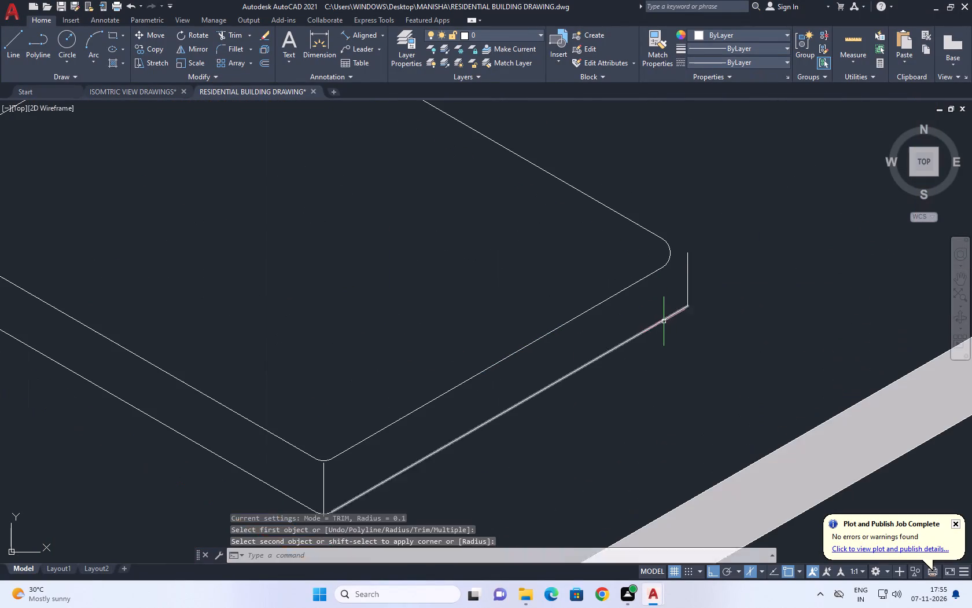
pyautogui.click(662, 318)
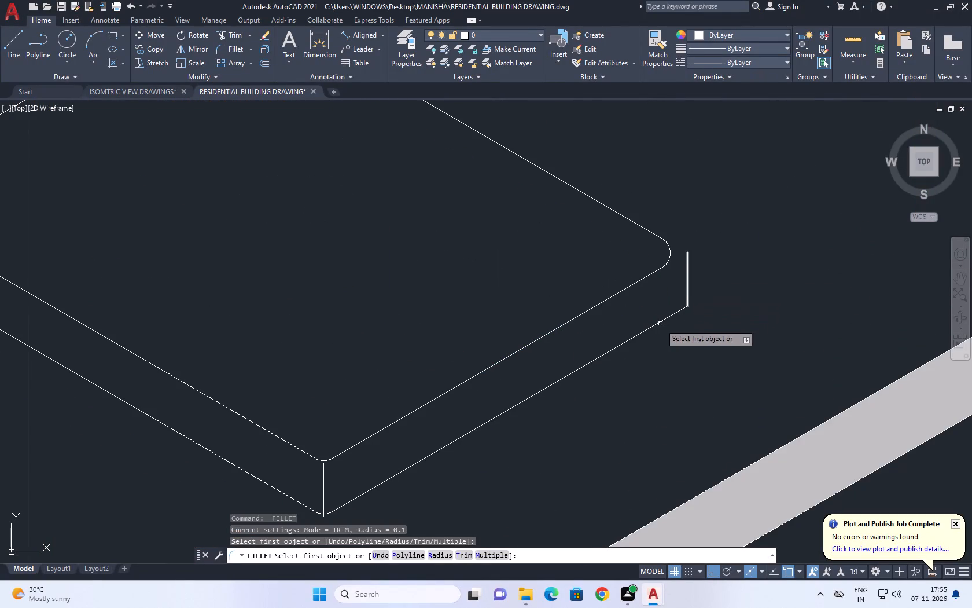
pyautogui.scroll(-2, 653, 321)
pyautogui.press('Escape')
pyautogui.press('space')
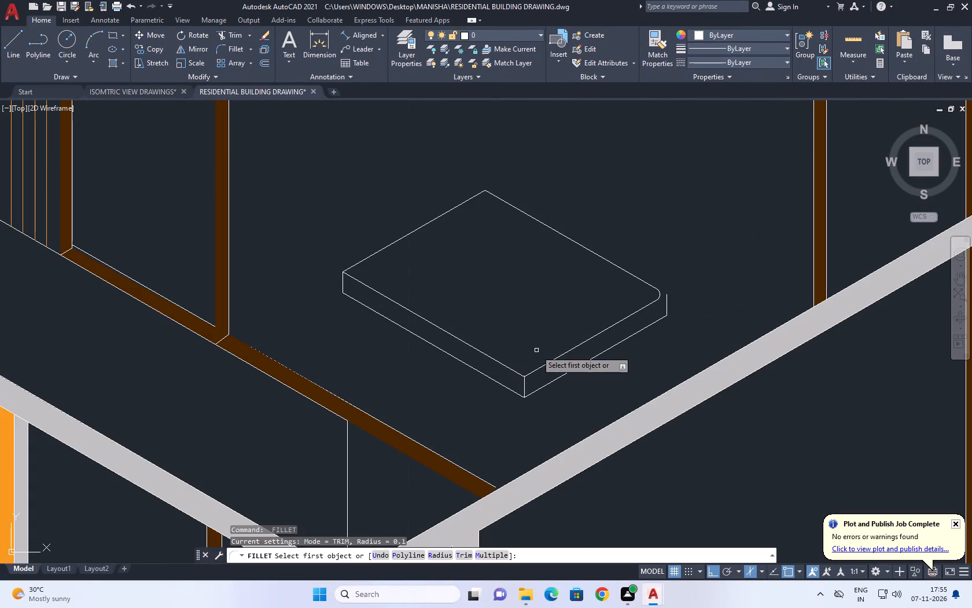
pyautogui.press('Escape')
# Move the east corner's vertical edge inward so its upper end sits on the rounded upper corner.
pyautogui.scroll(1, 670, 332)
pyautogui.click(664, 288)
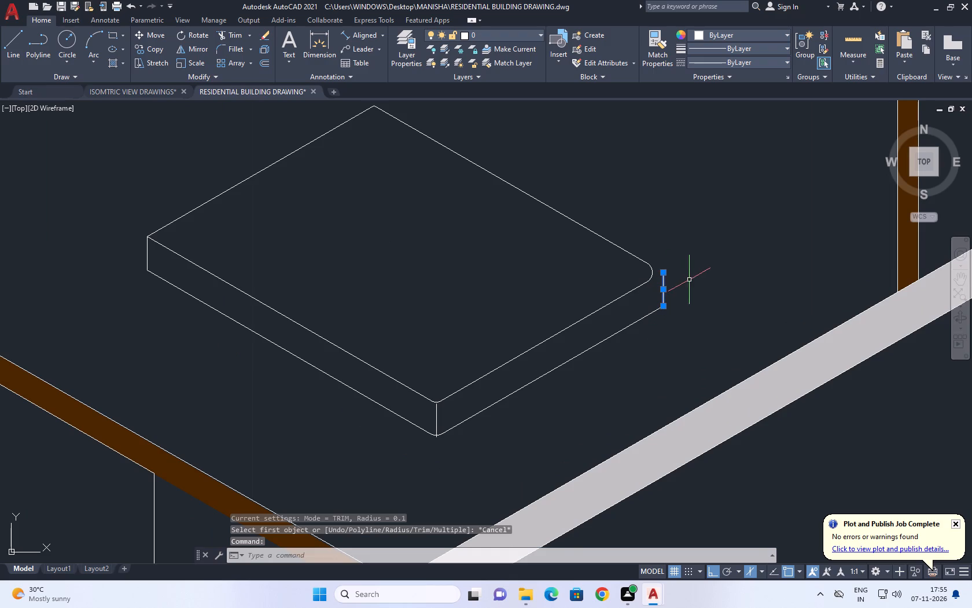
pyautogui.write('M')
pyautogui.press('space')
pyautogui.scroll(2, 657, 285)
pyautogui.click(668, 252)
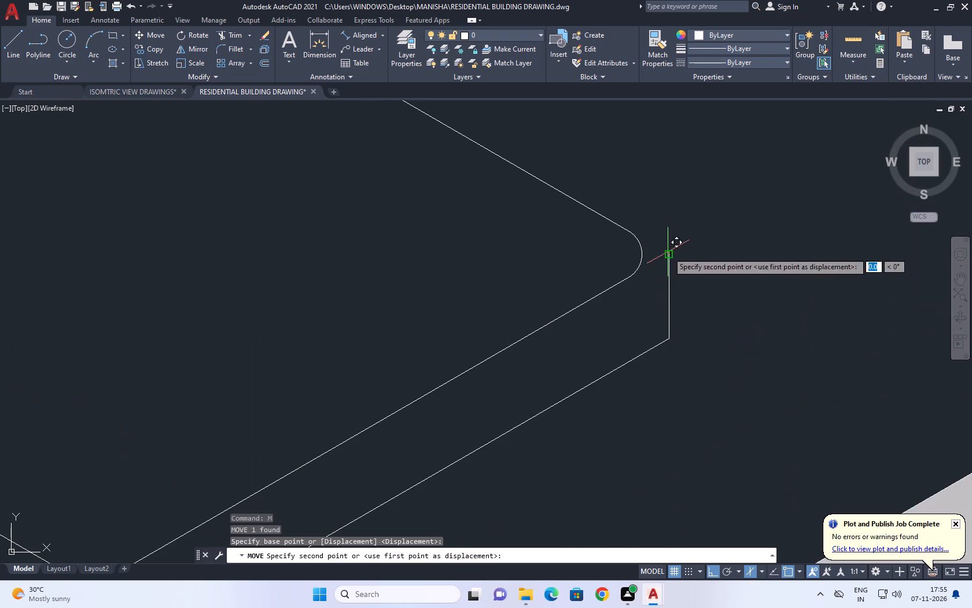
pyautogui.click(643, 248)
pyautogui.scroll(1, 639, 318)
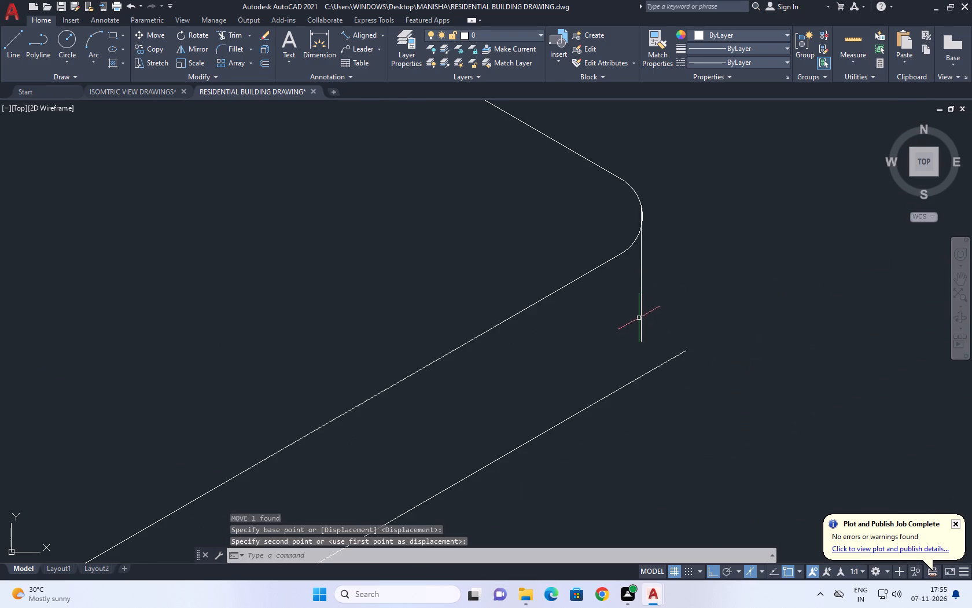
pyautogui.moveTo(664, 353); pyautogui.dragTo(676, 314, button='middle')
pyautogui.scroll(-3, 680, 301)
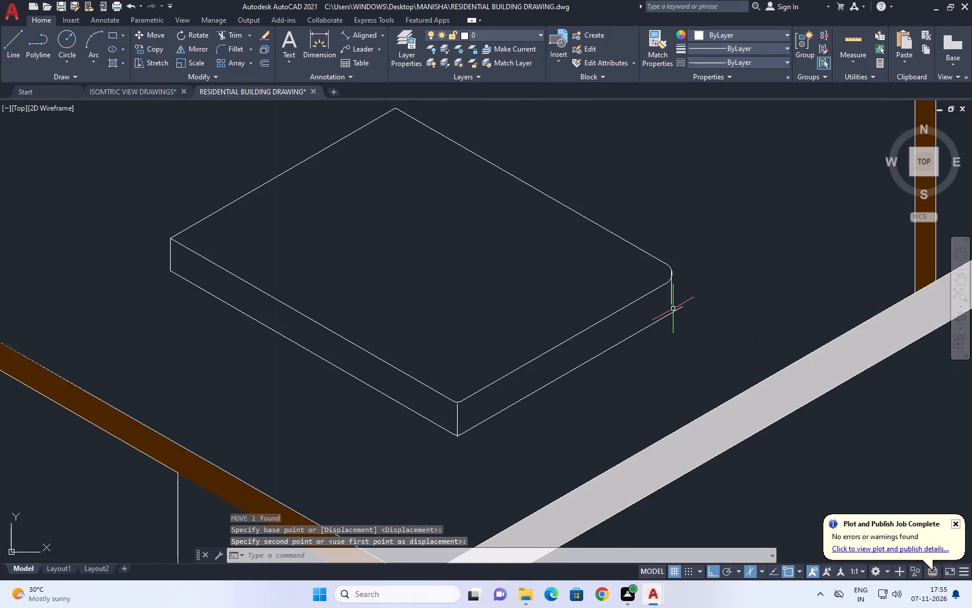
# Extend the moved vertical edge at the east corner down to the lower outline.
pyautogui.write('EX')
pyautogui.press('space')
pyautogui.click(667, 306)
pyautogui.click(690, 291)
pyautogui.press('Escape')
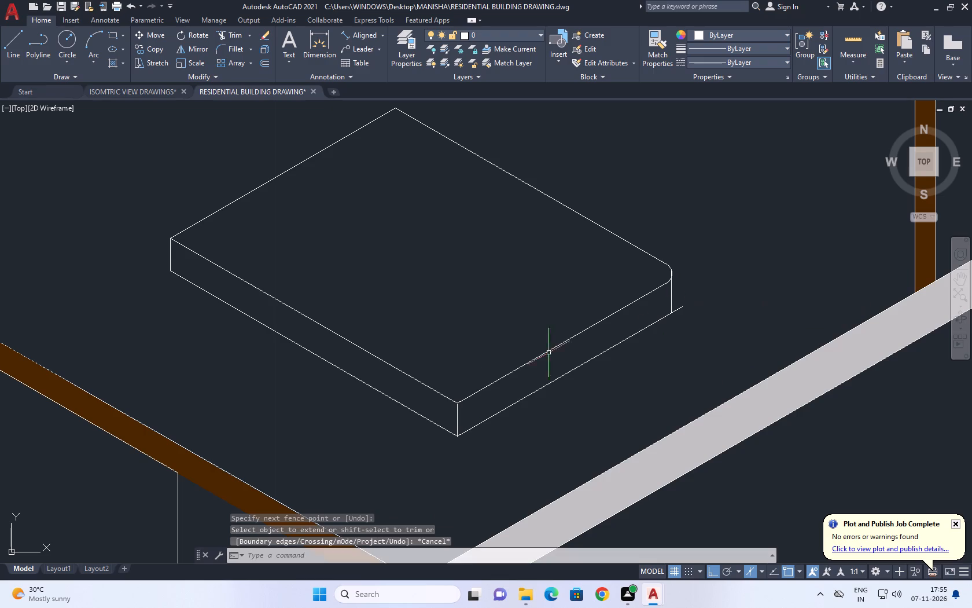
# Move the front corner's vertical edge up slightly so its lower end meets the rounded lower outline.
pyautogui.scroll(2, 437, 430)
pyautogui.click(529, 407)
pyautogui.moveTo(480, 388); pyautogui.dragTo(475, 389)
pyautogui.write('M')
pyautogui.press('space')
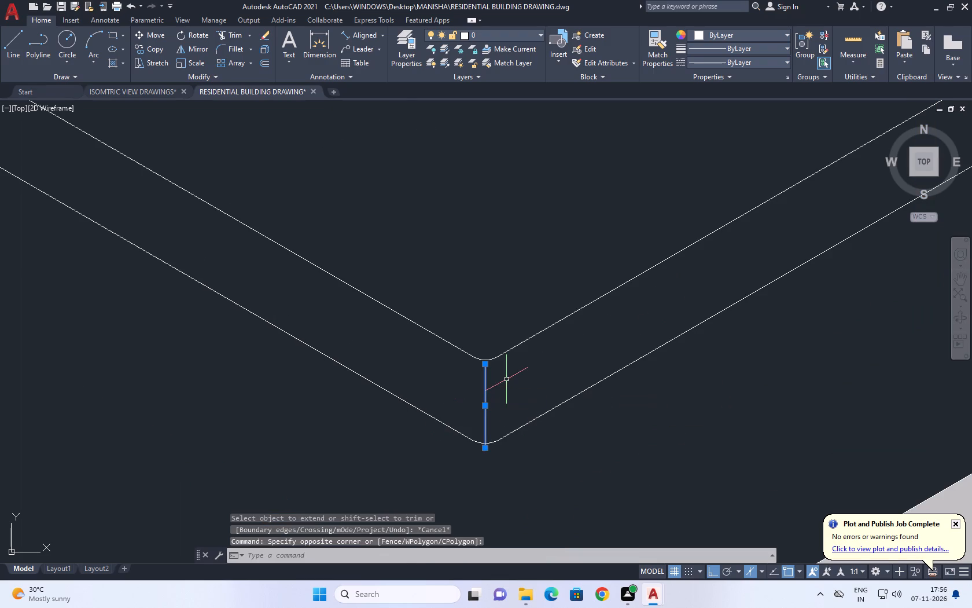
pyautogui.scroll(3, 474, 453)
pyautogui.click(510, 437)
pyautogui.click(513, 416)
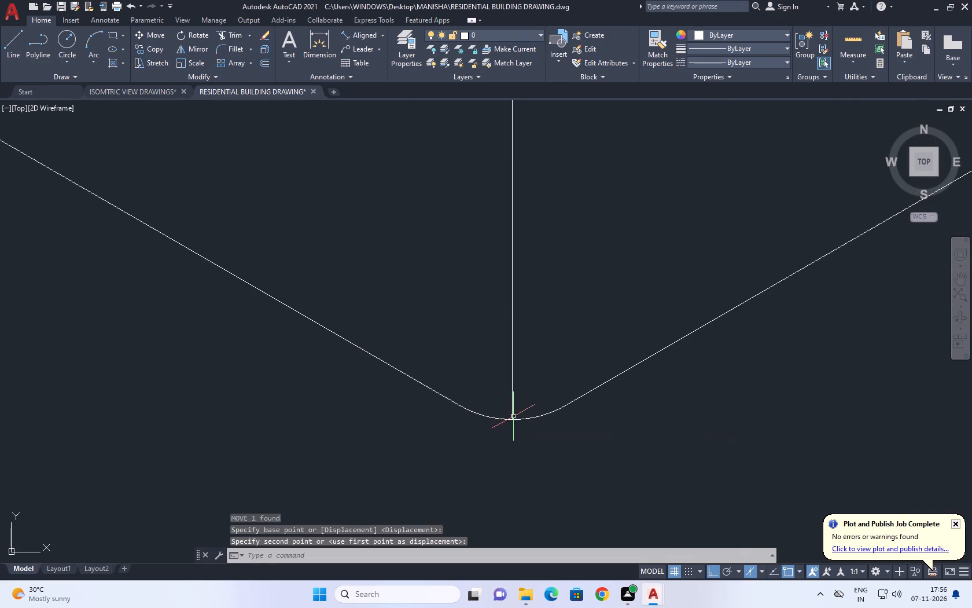
# Trim the lower outline's overhang beyond the vertical edge at the box's east corner.
pyautogui.scroll(-4, 500, 417)
pyautogui.moveTo(599, 324); pyautogui.dragTo(522, 395, button='middle')
pyautogui.scroll(1, 487, 375)
pyautogui.write('TR')
pyautogui.press('space')
pyautogui.scroll(-2, 551, 382)
pyautogui.scroll(2, 708, 336)
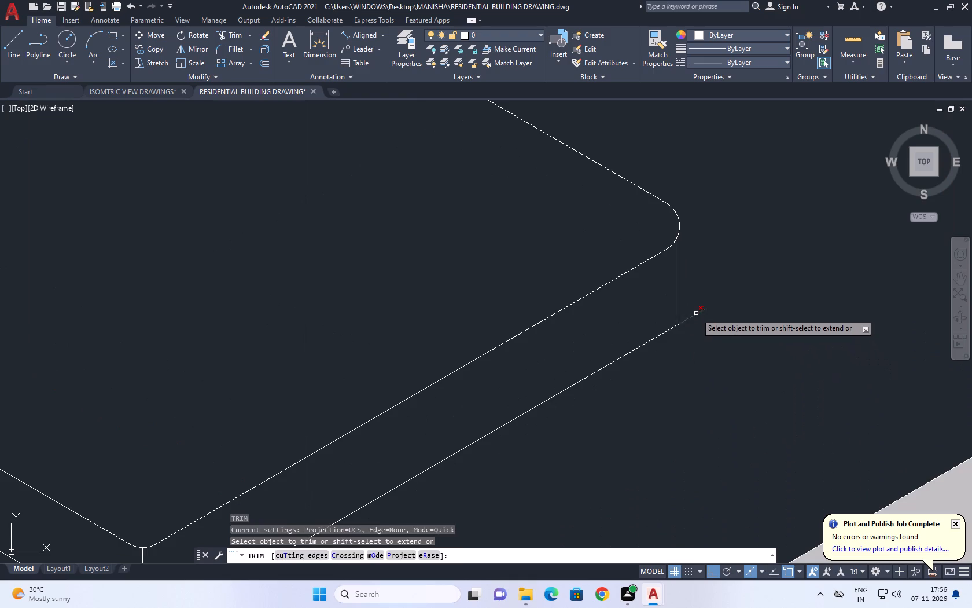
pyautogui.click(696, 313)
pyautogui.scroll(-2, 693, 342)
pyautogui.press('space')
# Fillet the lower outline into the east corner's vertical edge with the 0.05 radius.
pyautogui.press('f')
pyautogui.press('space')
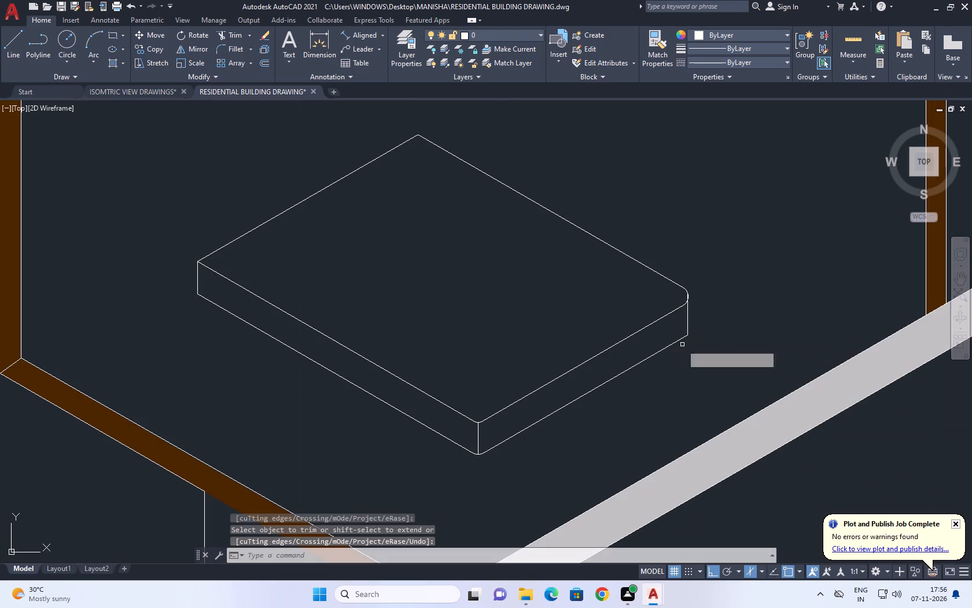
pyautogui.click(665, 347)
pyautogui.click(688, 324)
# Trim the piece of the east corner's vertical edge that lies inside the rounded upper corner.
pyautogui.scroll(-1, 679, 361)
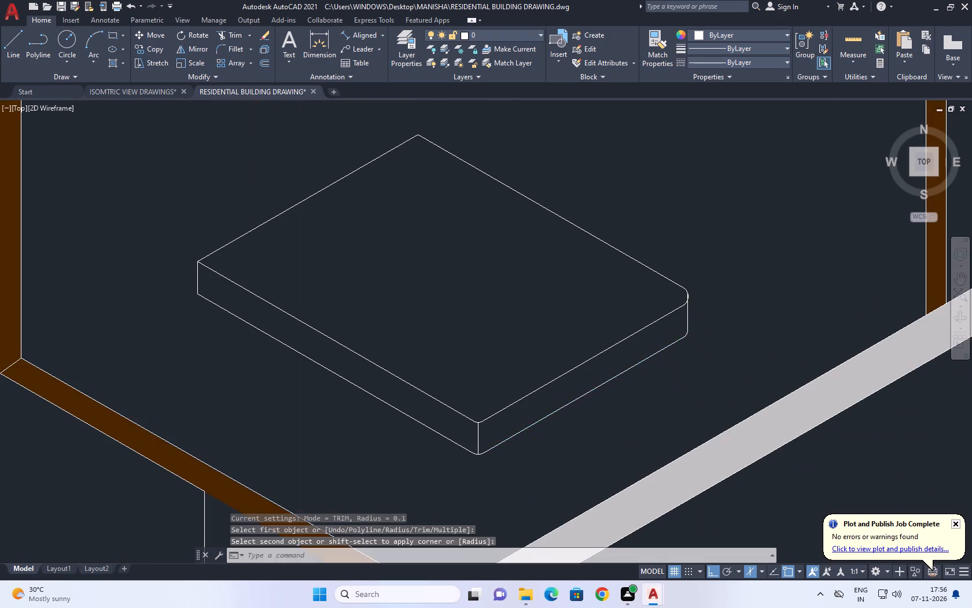
pyautogui.scroll(6, 686, 329)
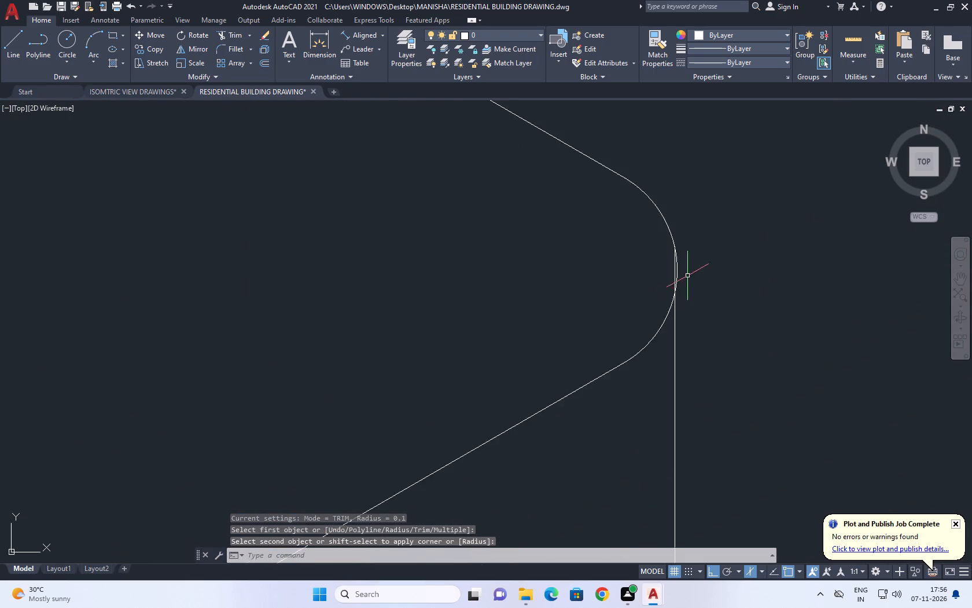
pyautogui.scroll(2, 689, 275)
pyautogui.moveTo(620, 235); pyautogui.dragTo(638, 278, button='middle')
pyautogui.write('TR')
pyautogui.press('space')
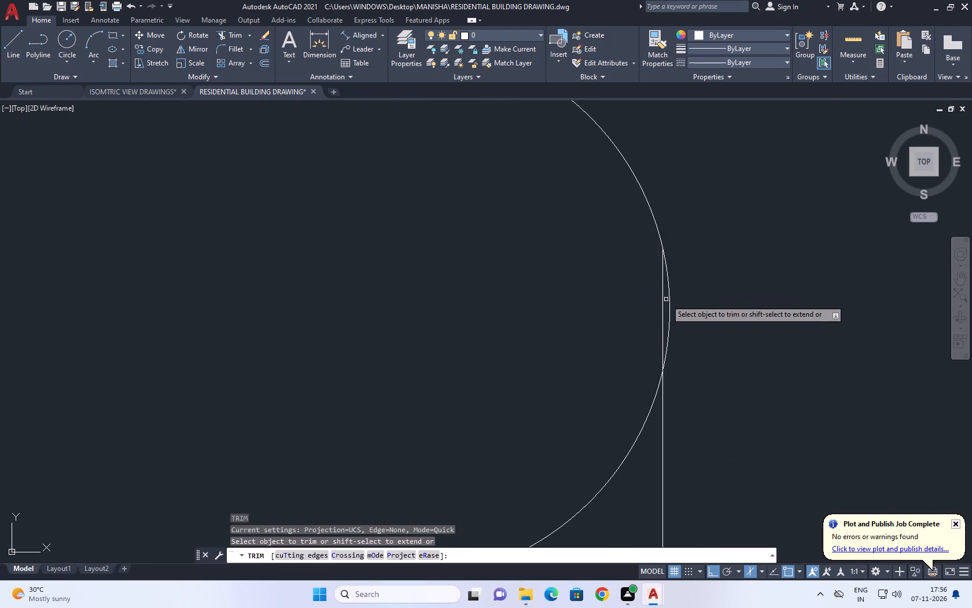
pyautogui.click(663, 299)
pyautogui.scroll(-8, 671, 292)
pyautogui.press('space')
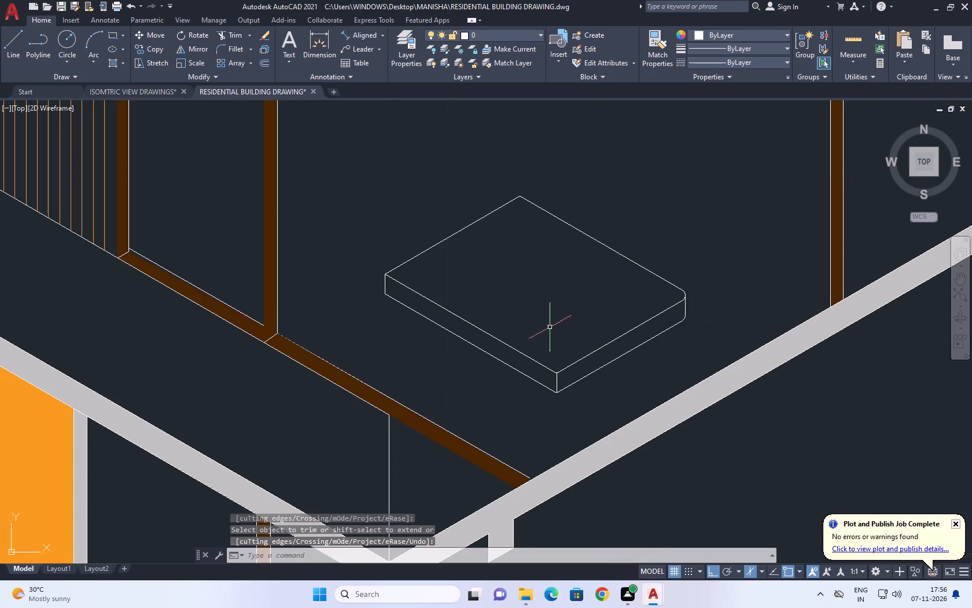
# Draw a wavy spline from the mattress's lower southwest edge up over the top face to just past its northeast edge.
pyautogui.scroll(1, 372, 290)
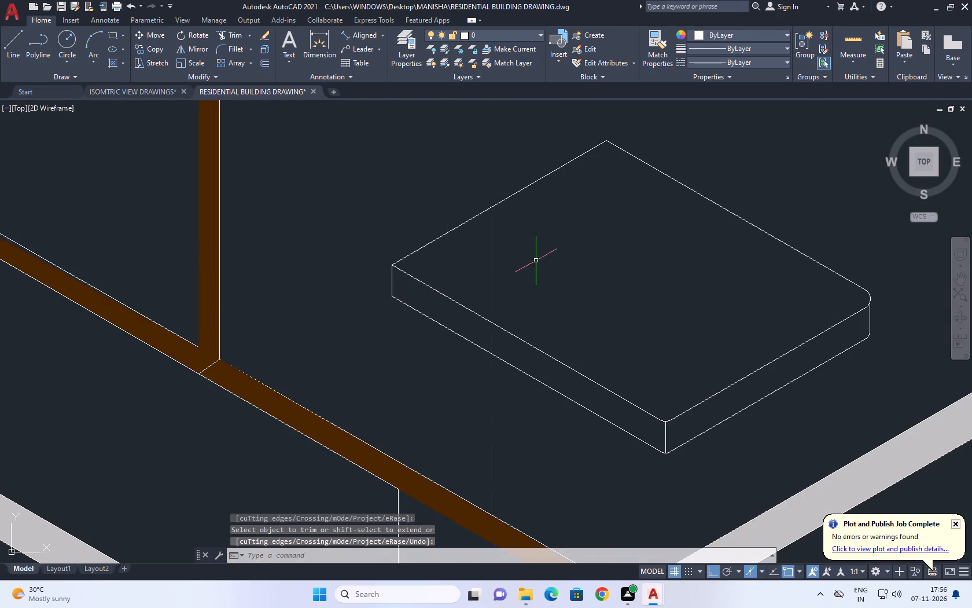
pyautogui.moveTo(539, 259); pyautogui.dragTo(410, 274, button='middle')
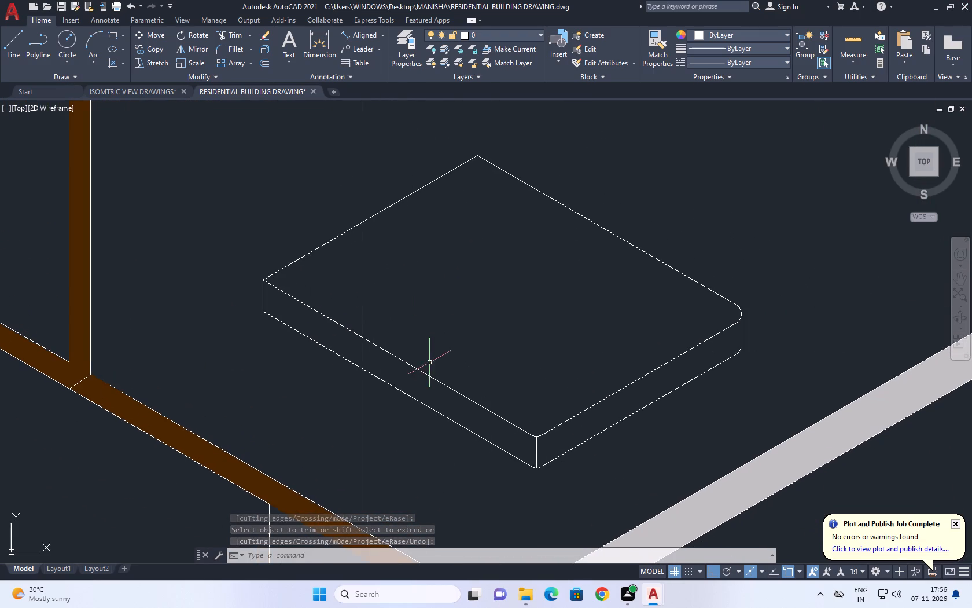
pyautogui.moveTo(440, 371); pyautogui.dragTo(469, 353, button='middle')
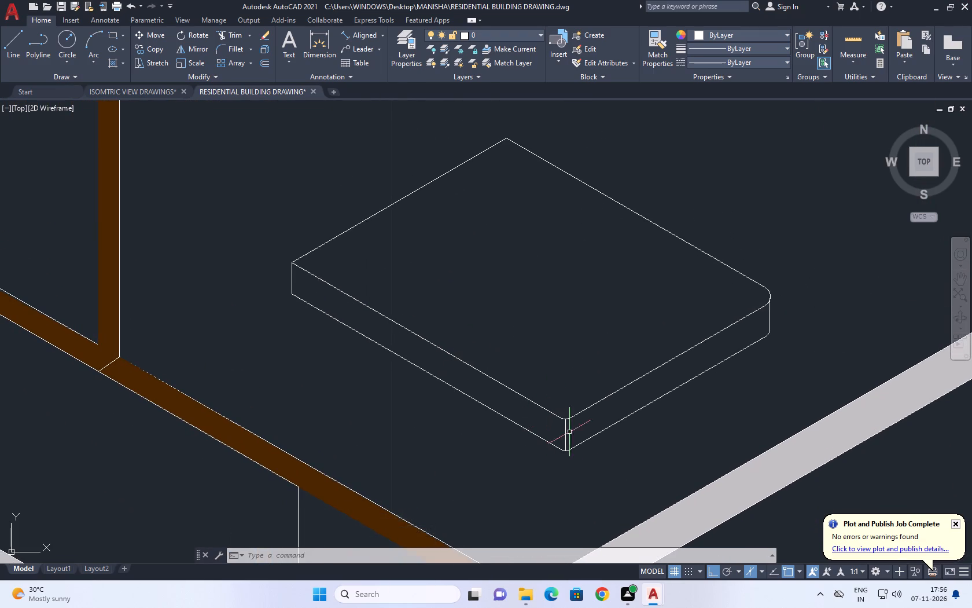
pyautogui.moveTo(583, 432); pyautogui.dragTo(600, 367, button='middle')
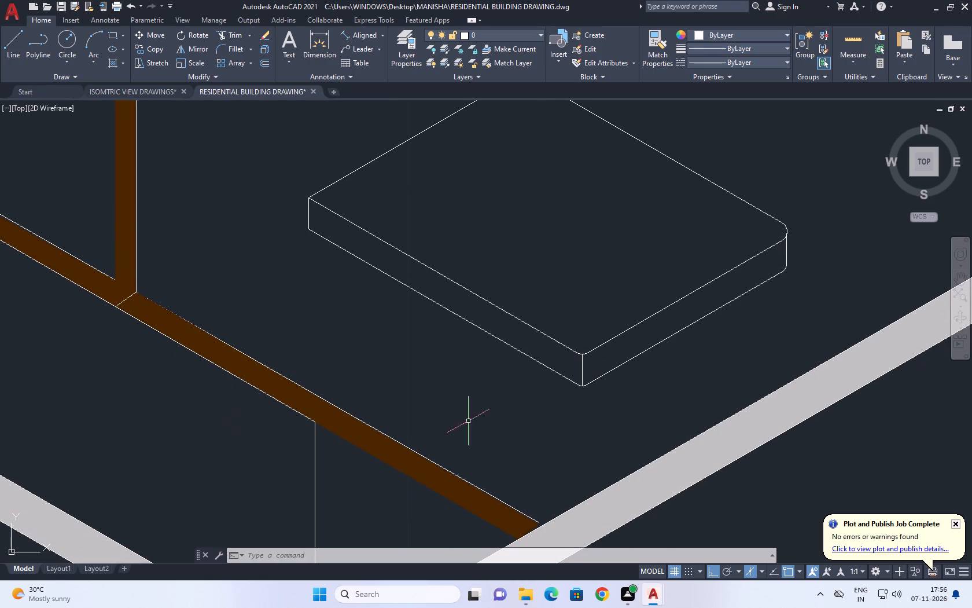
pyautogui.moveTo(389, 258); pyautogui.dragTo(435, 366, button='middle')
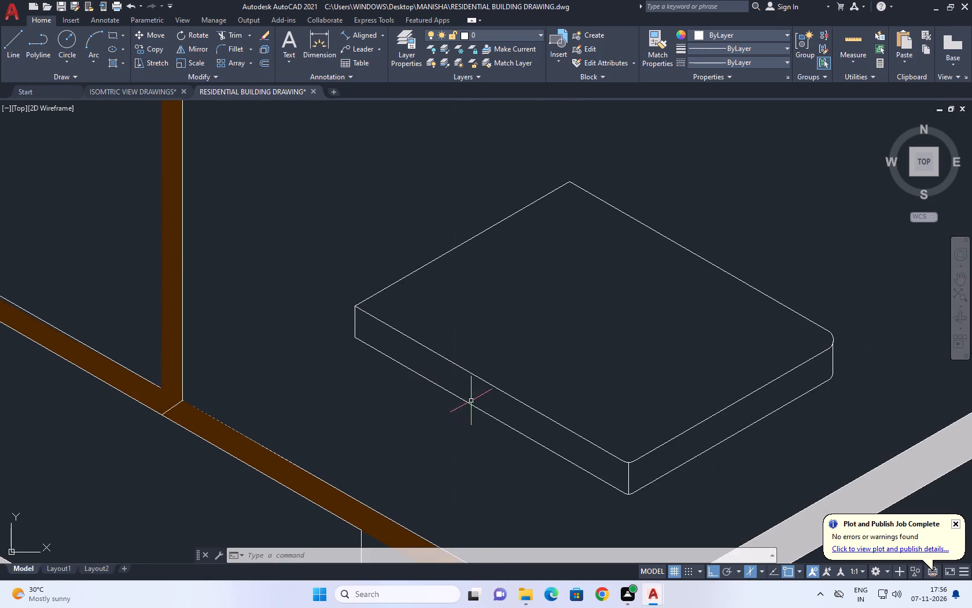
pyautogui.write('SPL')
pyautogui.press('space')
pyautogui.click(434, 382)
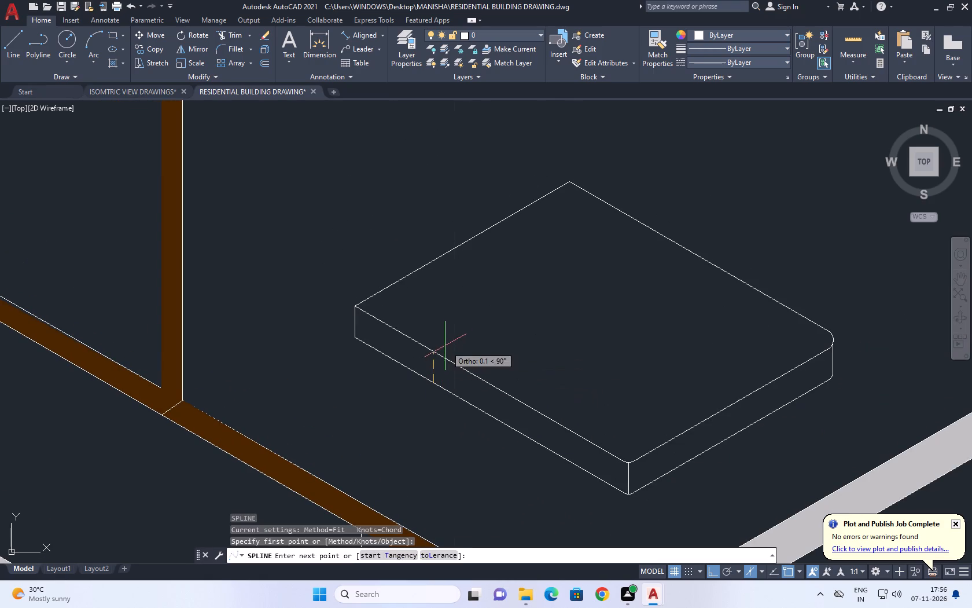
pyautogui.press('F8')
pyautogui.scroll(2, 432, 353)
pyautogui.click(429, 375)
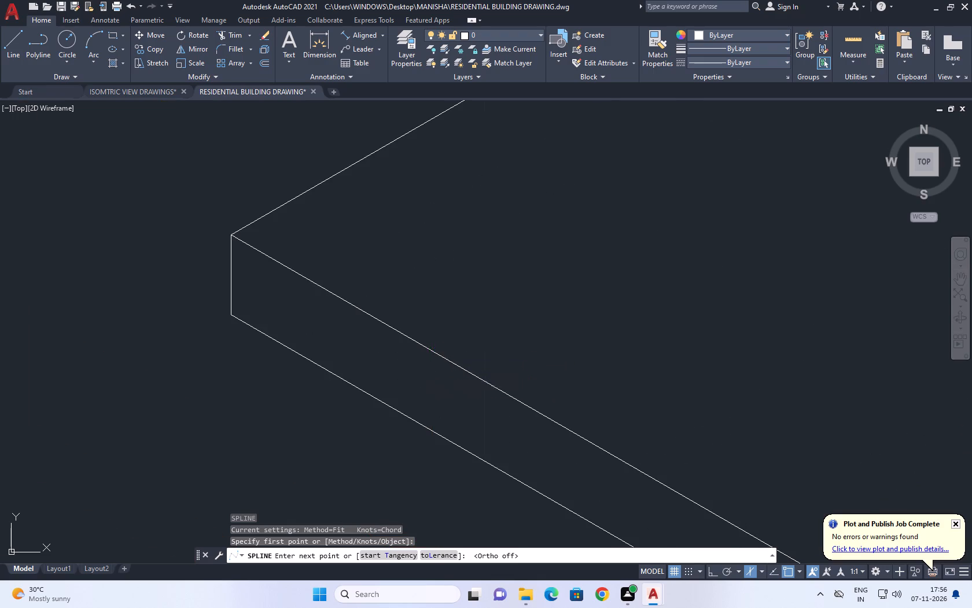
pyautogui.click(466, 321)
pyautogui.moveTo(525, 292); pyautogui.dragTo(425, 379, button='middle')
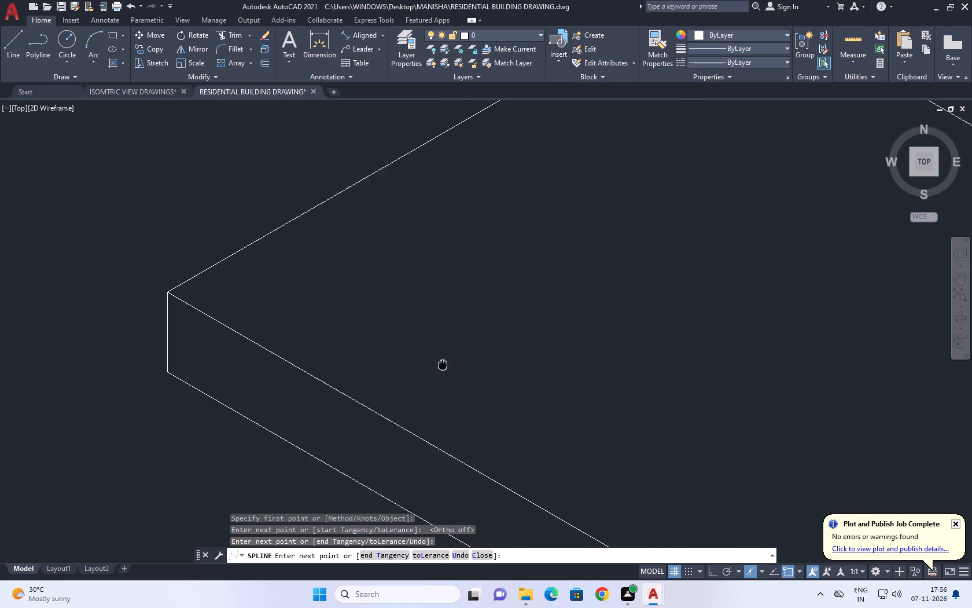
pyautogui.moveTo(425, 379); pyautogui.dragTo(422, 382, button='middle')
pyautogui.moveTo(440, 362); pyautogui.dragTo(447, 362)
pyautogui.moveTo(471, 346); pyautogui.dragTo(482, 341)
pyautogui.moveTo(505, 332); pyautogui.dragTo(516, 329)
pyautogui.click(554, 315)
pyautogui.moveTo(623, 251); pyautogui.dragTo(532, 340, button='middle')
pyautogui.scroll(-1, 533, 342)
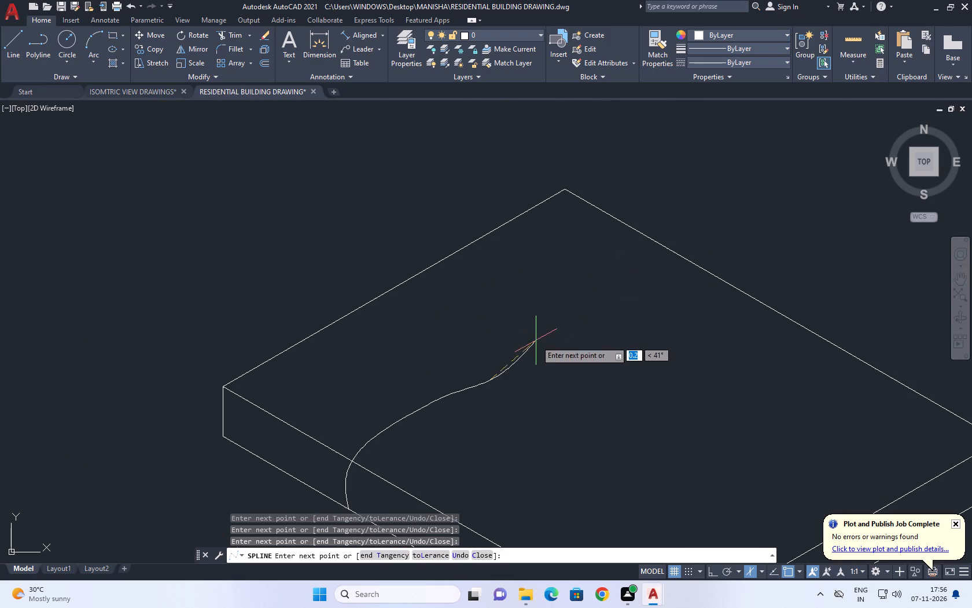
pyautogui.click(550, 327)
pyautogui.click(568, 315)
pyautogui.click(592, 302)
pyautogui.moveTo(620, 290); pyautogui.dragTo(635, 285)
pyautogui.moveTo(654, 277); pyautogui.dragTo(660, 274)
pyautogui.click(673, 266)
pyautogui.click(683, 261)
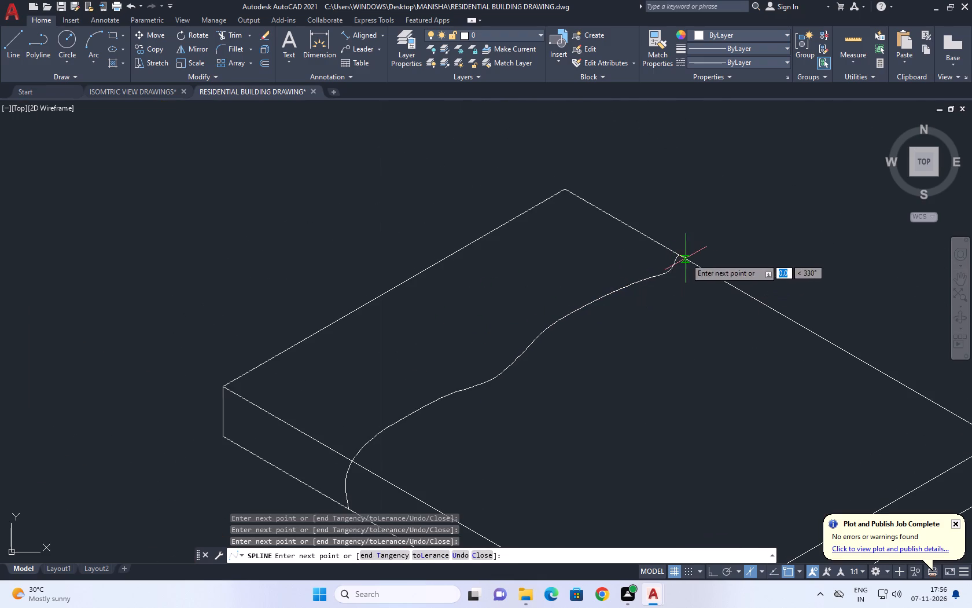
pyautogui.click(688, 257)
pyautogui.click(699, 254)
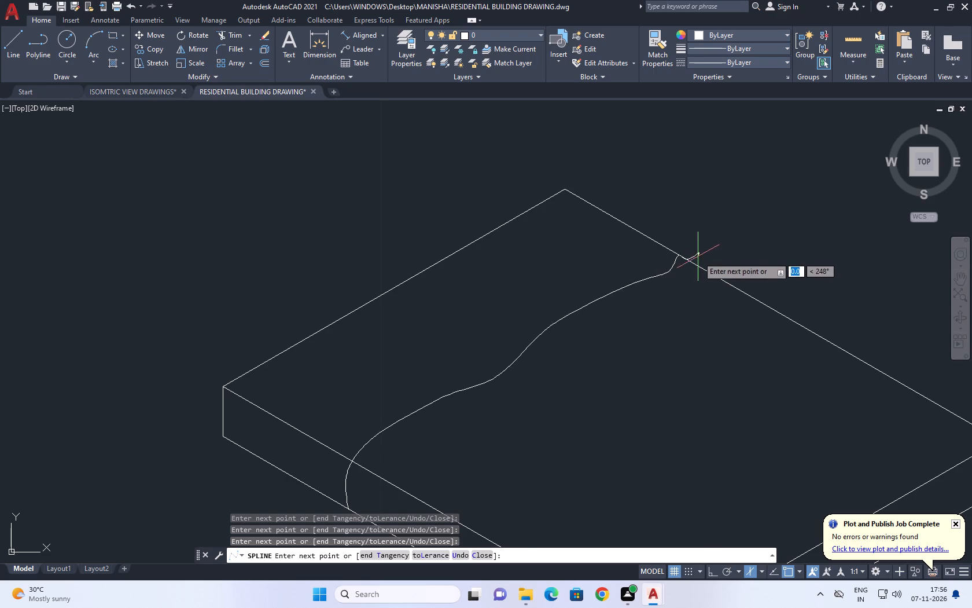
pyautogui.press('space')
# Trim the wavy spline's overhang beyond the mattress's northeast upper edge.
pyautogui.scroll(3, 694, 262)
pyautogui.write('TR')
pyautogui.press('space')
pyautogui.click(698, 239)
pyautogui.scroll(-3, 628, 316)
pyautogui.press('space')
# Draw a headboard outline from the mattress's lower west corner: short outward extension, vertical about 0.8, and top edge parallel to the mattress's northwest side.
pyautogui.scroll(-3, 665, 285)
pyautogui.moveTo(629, 335); pyautogui.dragTo(649, 401, button='middle')
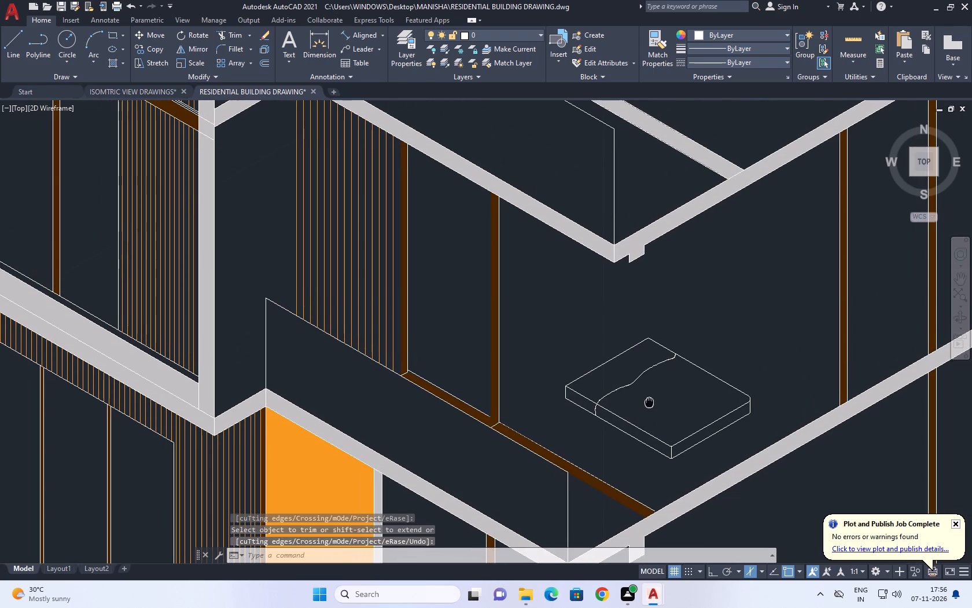
pyautogui.moveTo(649, 401); pyautogui.dragTo(650, 401, button='middle')
pyautogui.scroll(1, 555, 401)
pyautogui.moveTo(592, 362); pyautogui.dragTo(649, 435, button='middle')
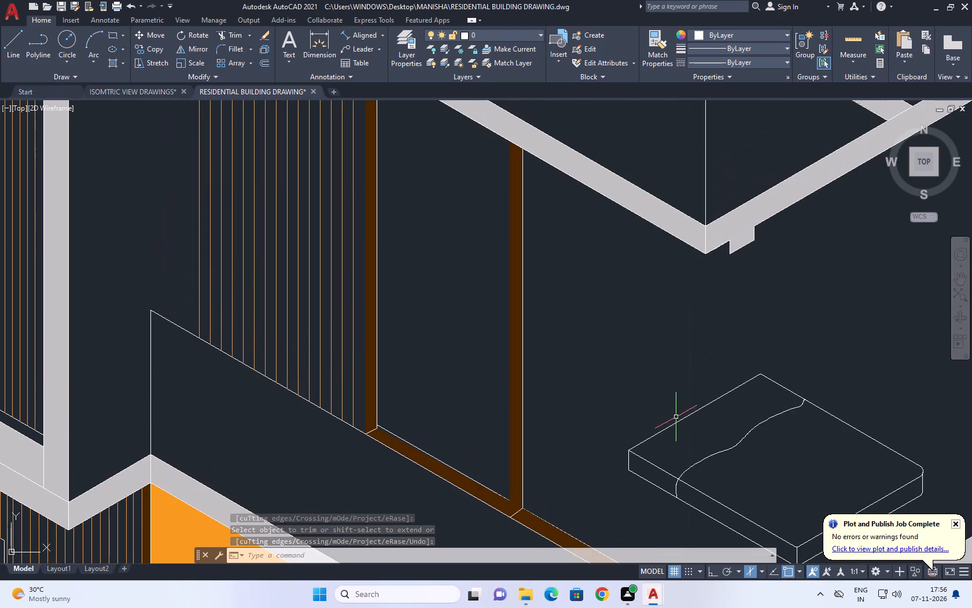
pyautogui.write('L')
pyautogui.press('space')
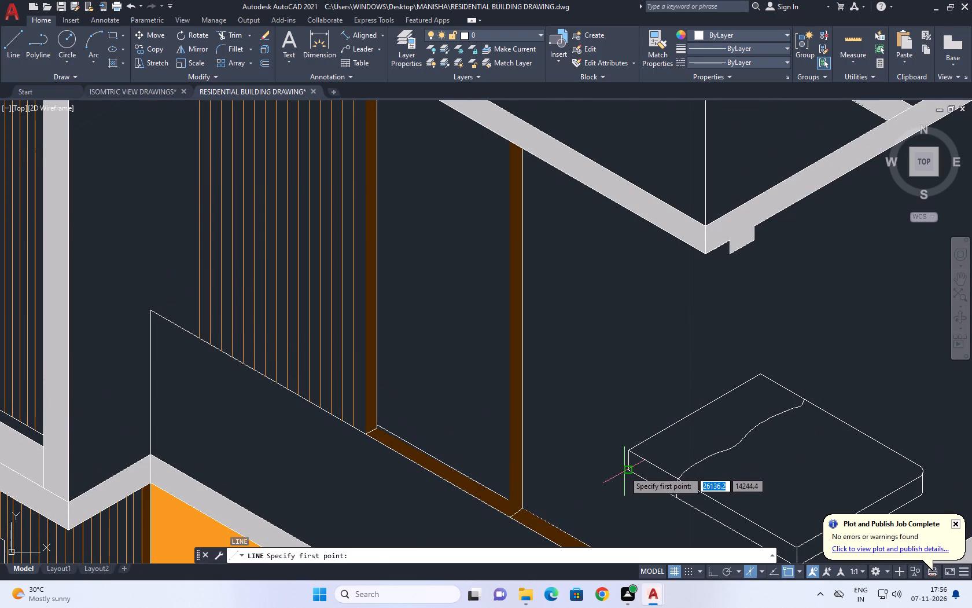
pyautogui.click(628, 469)
pyautogui.scroll(1, 607, 455)
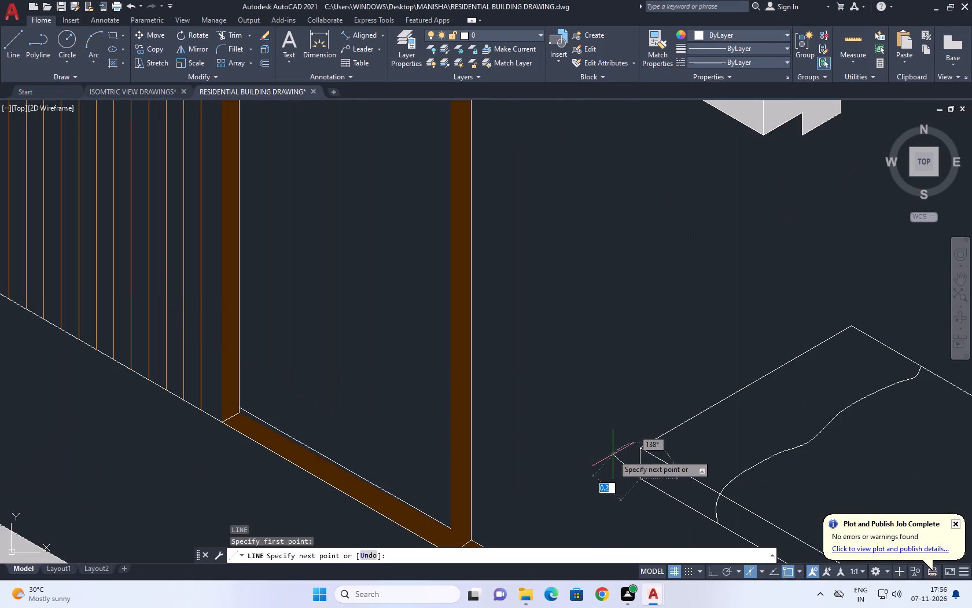
pyautogui.press('F8')
pyautogui.scroll(1, 621, 473)
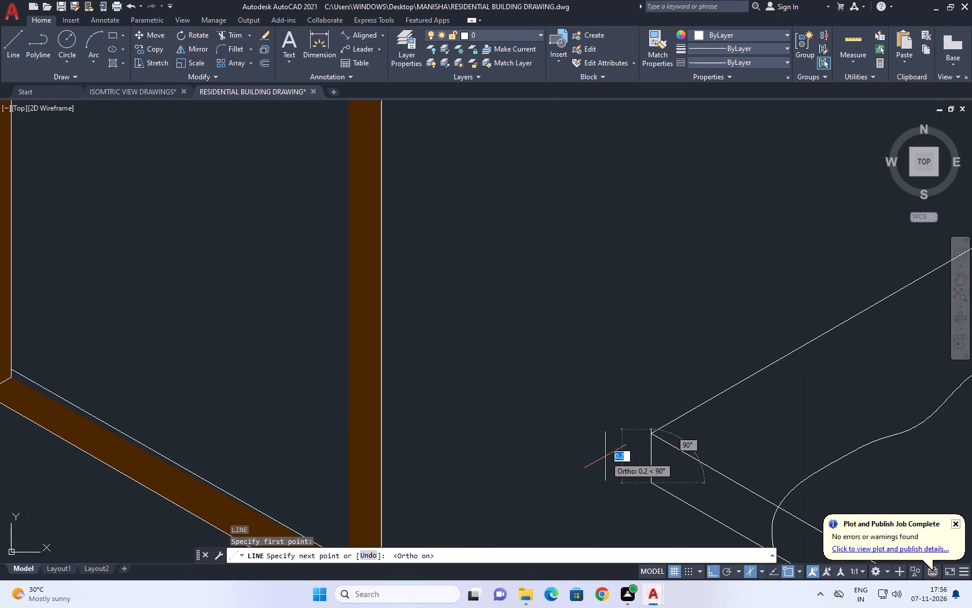
pyautogui.press('F5')
pyautogui.click(601, 453)
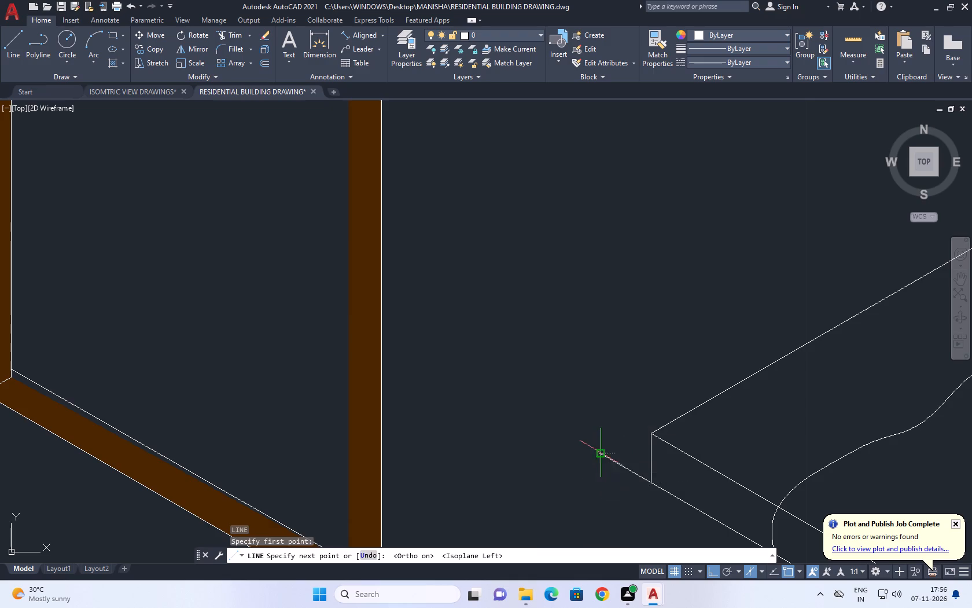
pyautogui.scroll(-1, 608, 383)
pyautogui.moveTo(614, 263); pyautogui.dragTo(616, 394, button='middle')
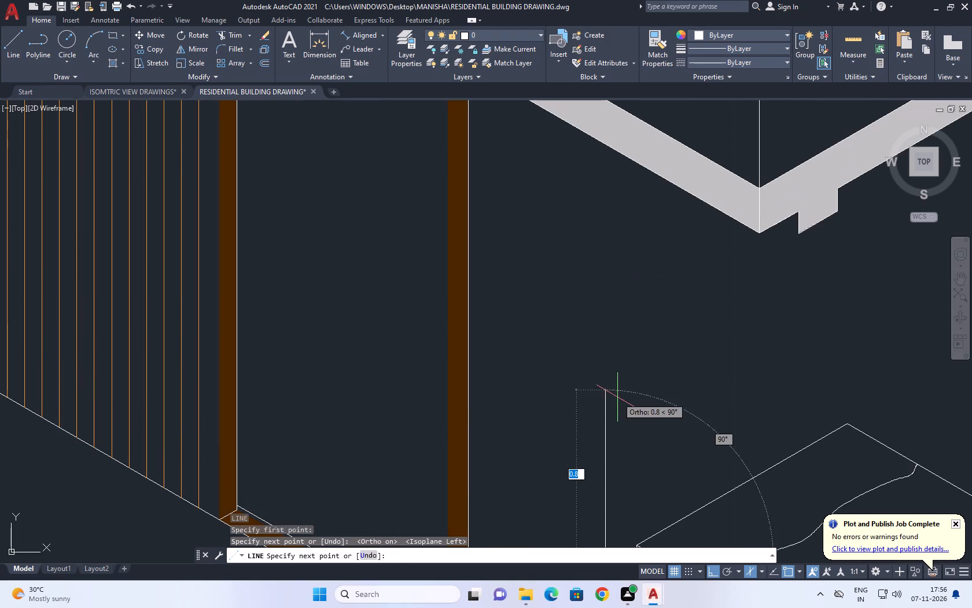
pyautogui.click(610, 400)
pyautogui.moveTo(730, 328); pyautogui.dragTo(723, 343, button='middle')
pyautogui.press('F5')
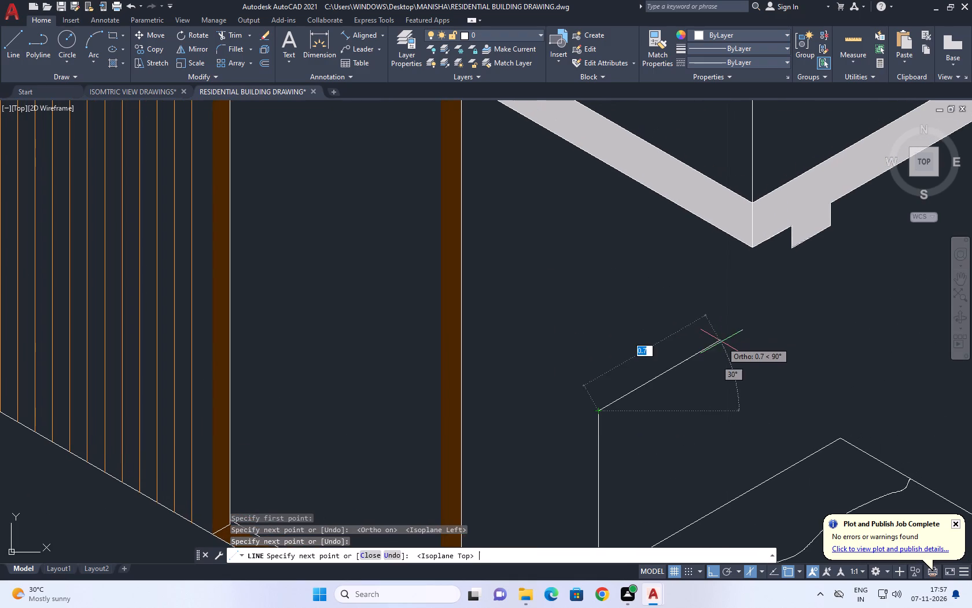
pyautogui.click(817, 302)
pyautogui.press('space')
pyautogui.scroll(-2, 798, 323)
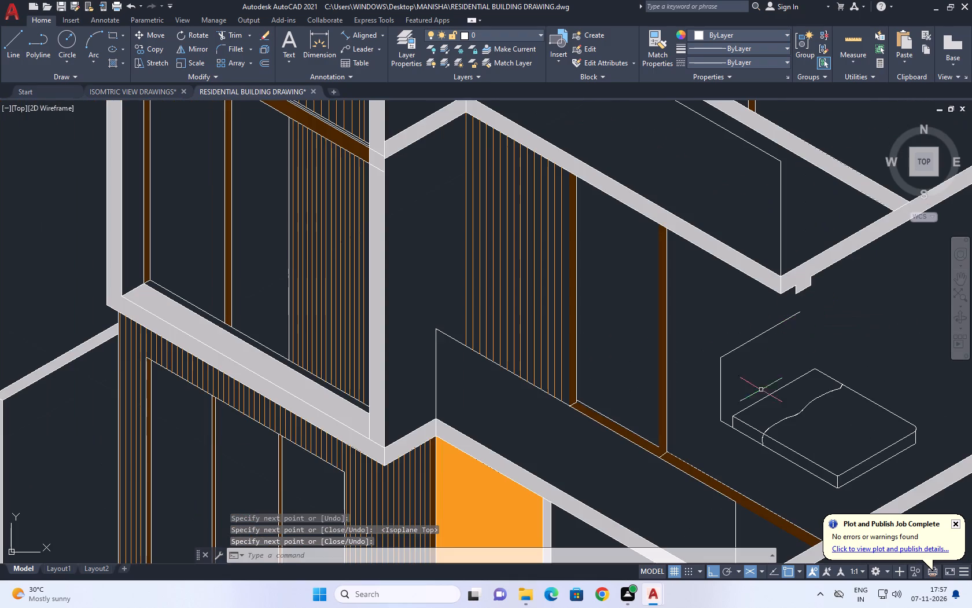
# Move the headboard's vertical and top lines along the bottom extension, closer to the mattress.
pyautogui.scroll(2, 731, 426)
pyautogui.click(708, 340)
pyautogui.moveTo(679, 360); pyautogui.dragTo(675, 366)
pyautogui.moveTo(735, 278); pyautogui.dragTo(730, 267)
pyautogui.click(697, 225)
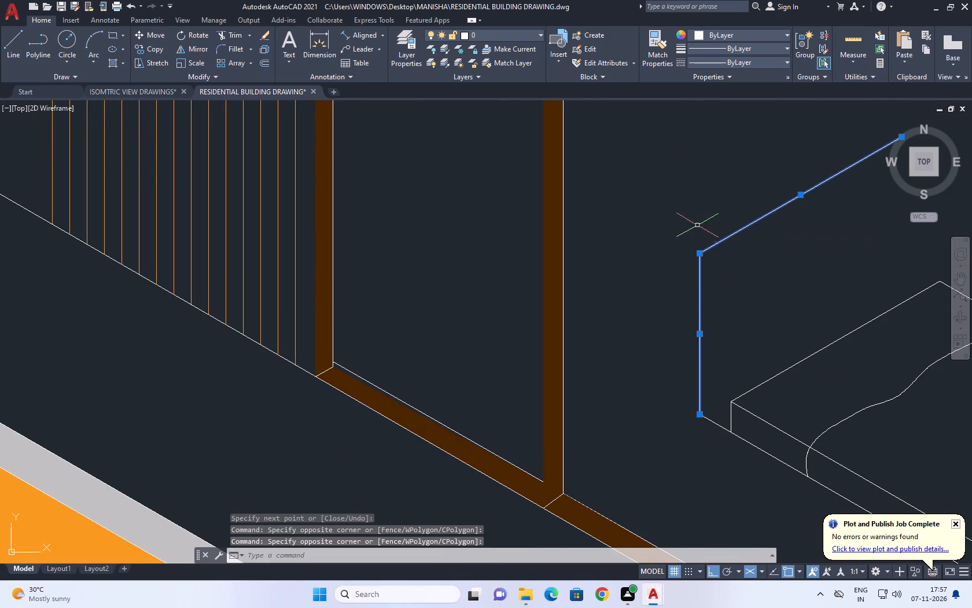
pyautogui.press('m')
pyautogui.press('space')
pyautogui.scroll(2, 698, 412)
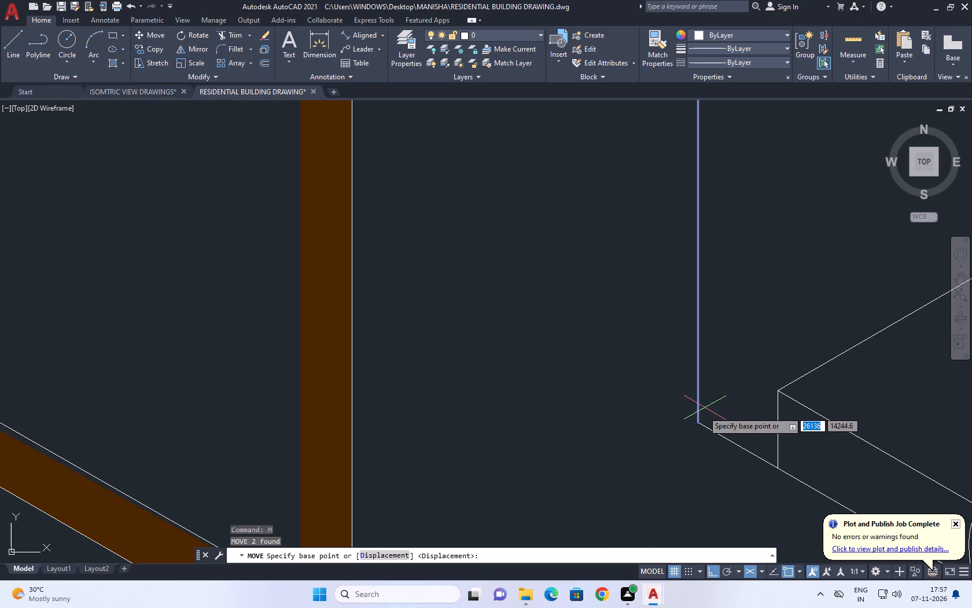
pyautogui.click(698, 424)
pyautogui.click(729, 442)
pyautogui.scroll(-3, 669, 392)
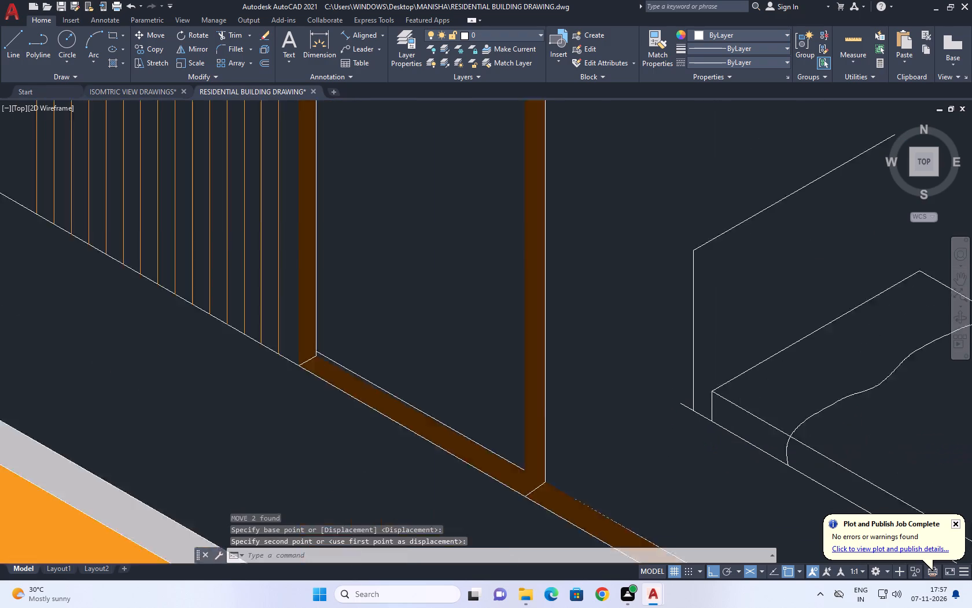
# Trim the bottom extension's overhang outside the headboard's outer vertical line.
pyautogui.moveTo(695, 368); pyautogui.dragTo(682, 417, button='middle')
pyautogui.write('TR')
pyautogui.press('space')
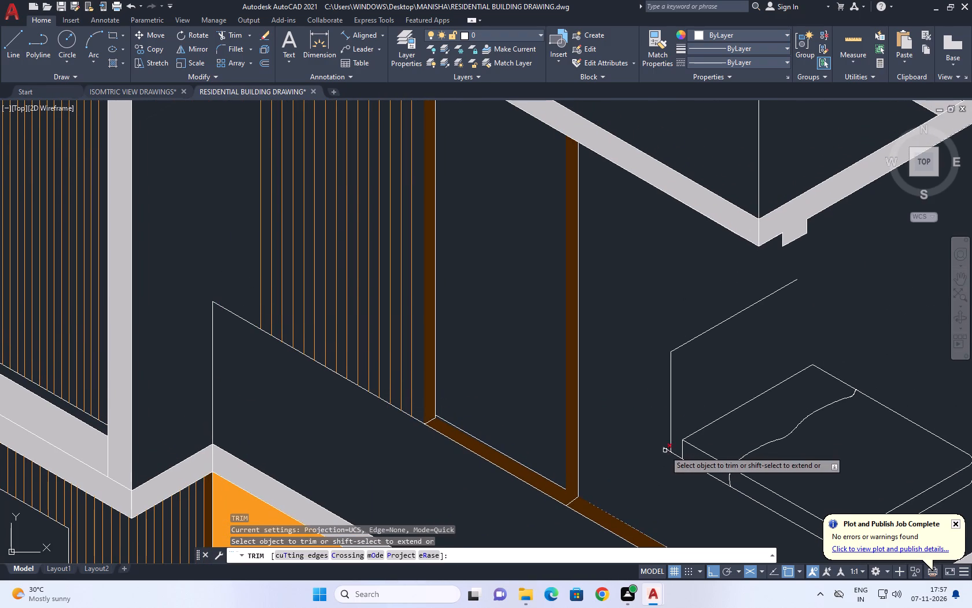
pyautogui.click(665, 451)
pyautogui.press('space')
# Draw the headboard's inner vertical line from the mattress's upper west corner to just above the headboard's top line.
pyautogui.moveTo(729, 355); pyautogui.dragTo(673, 366, button='middle')
pyautogui.write('L')
pyautogui.press('space')
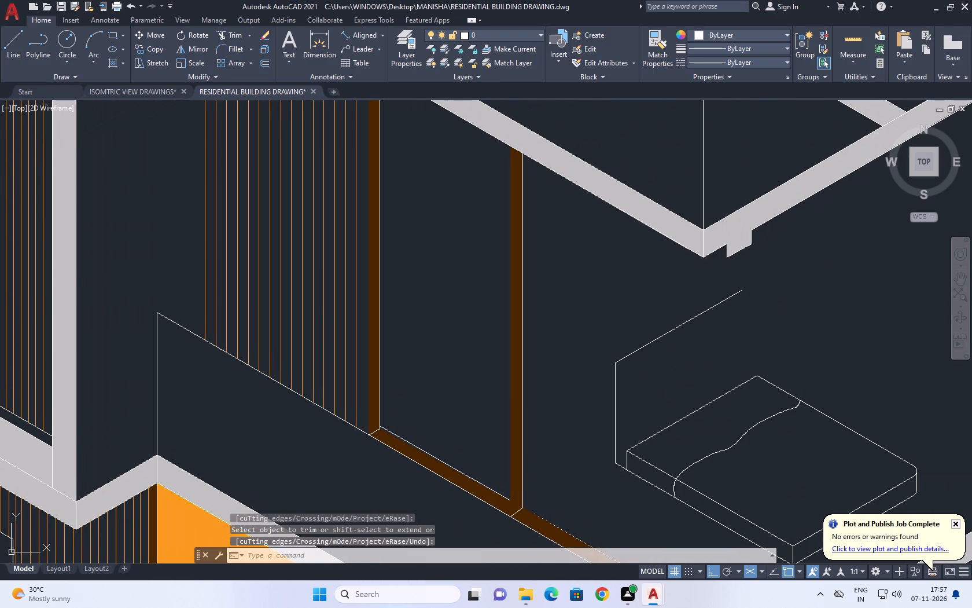
pyautogui.moveTo(628, 454); pyautogui.dragTo(630, 445)
pyautogui.scroll(1, 642, 373)
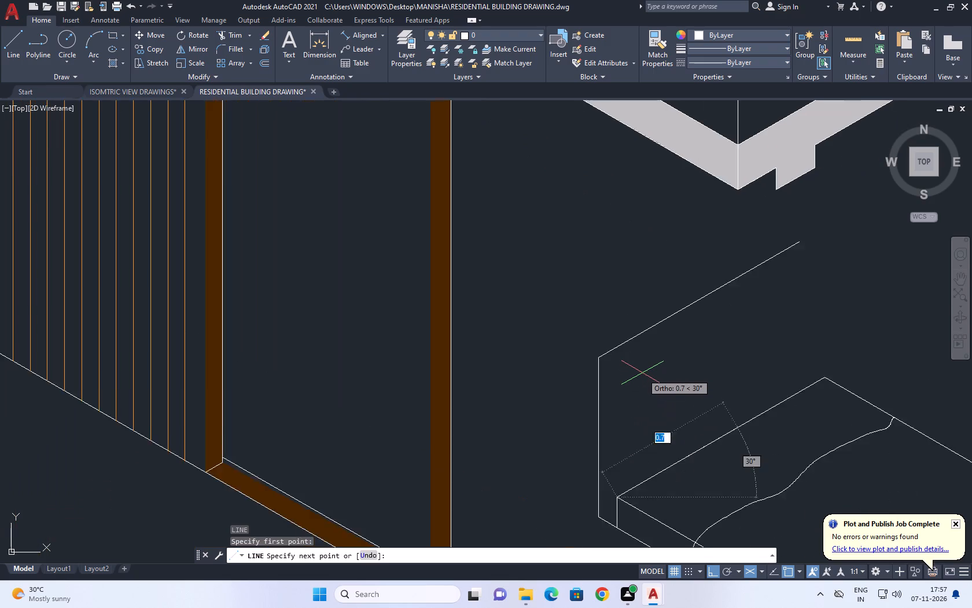
pyautogui.scroll(1, 642, 373)
pyautogui.press('F6')
pyautogui.press('F6')
pyautogui.press('F5')
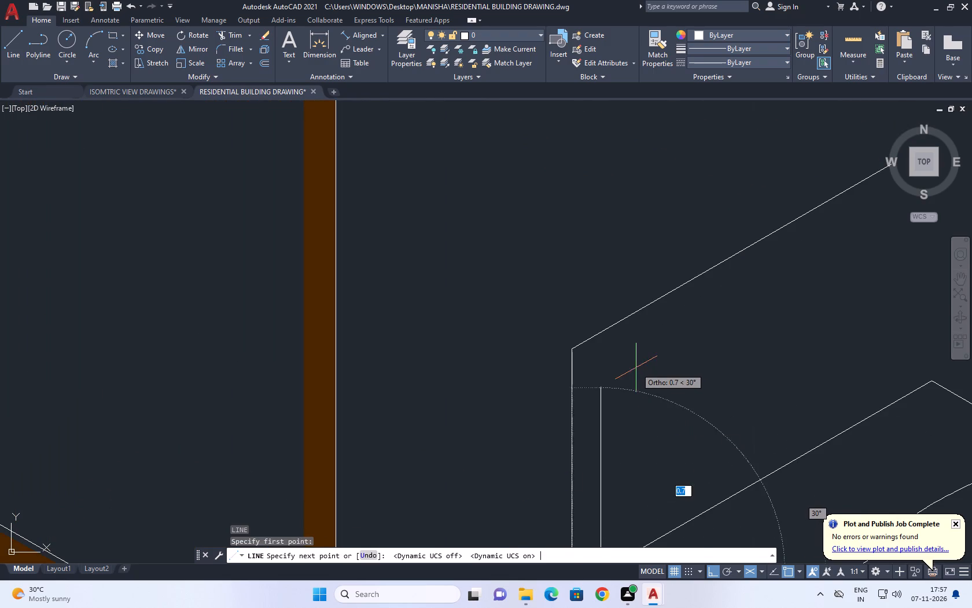
pyautogui.click(591, 321)
pyautogui.press('space')
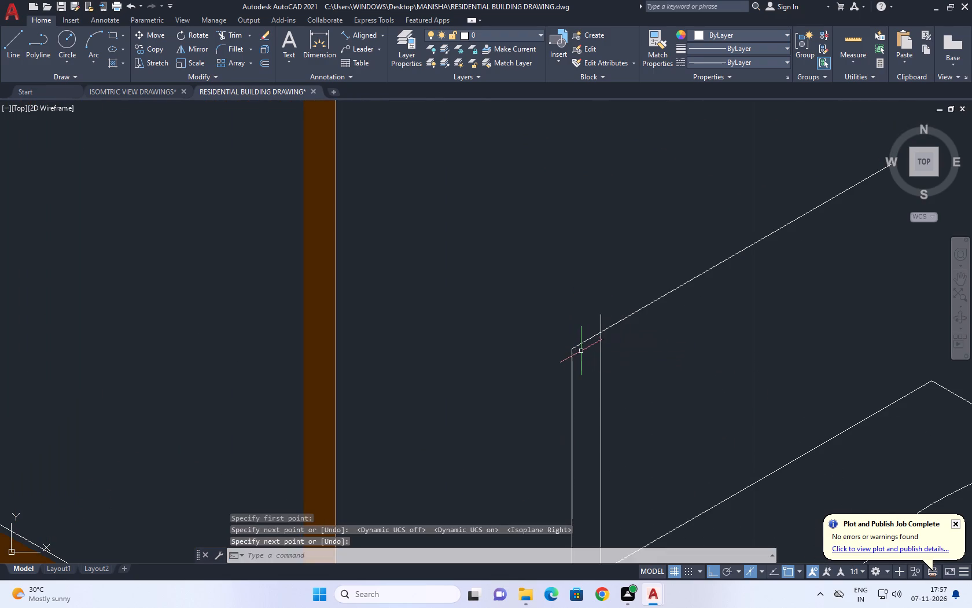
# Draw a short thickness line from the headboard's outer top corner down across the inner vertical line on the isometric axis.
pyautogui.press('space')
pyautogui.click(572, 349)
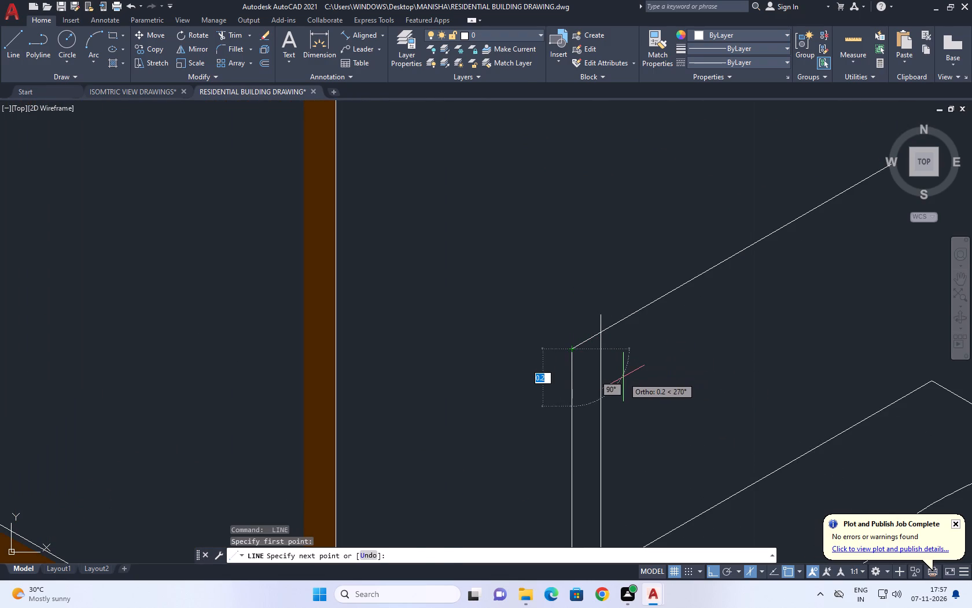
pyautogui.press('F5')
pyautogui.click(628, 381)
pyautogui.press('space')
# Trim the overhangs of the headboard's inner vertical line and short thickness line so they meet at a corner.
pyautogui.press('t')
pyautogui.press('r')
pyautogui.press('space')
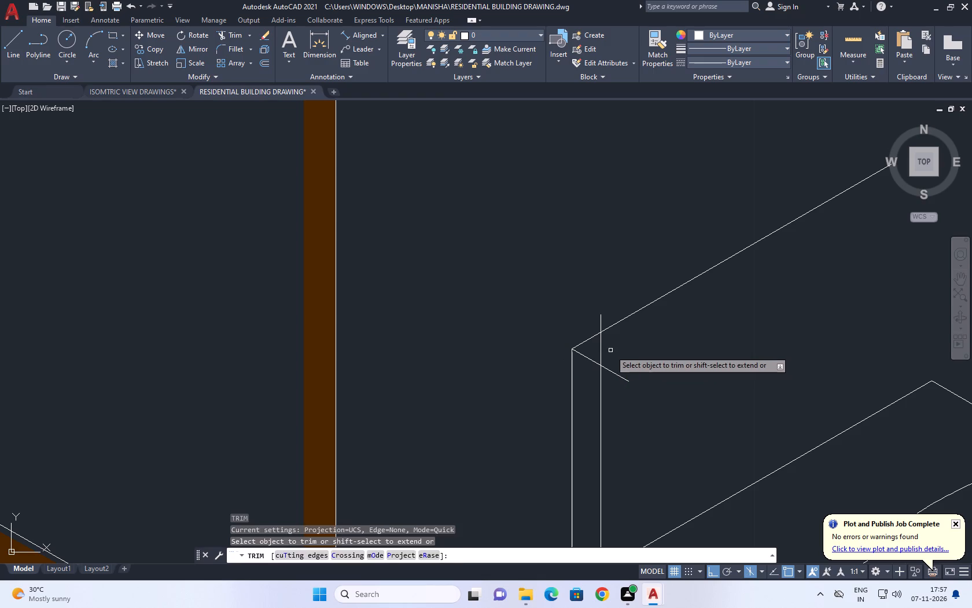
pyautogui.click(602, 347)
pyautogui.click(613, 372)
pyautogui.click(605, 316)
pyautogui.click(579, 326)
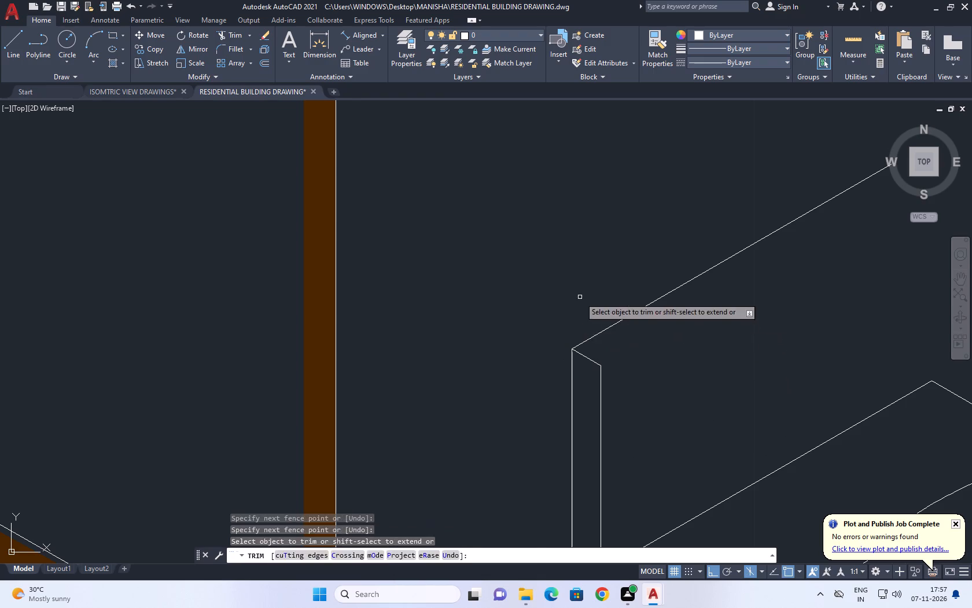
pyautogui.scroll(-4, 581, 292)
pyautogui.press('space')
# Draw the headboard's second top edge from its inner top corner, parallel to the outer top edge and roughly as long.
pyautogui.moveTo(638, 313); pyautogui.dragTo(612, 350, button='middle')
pyautogui.write('L')
pyautogui.press('space')
pyautogui.scroll(1, 544, 358)
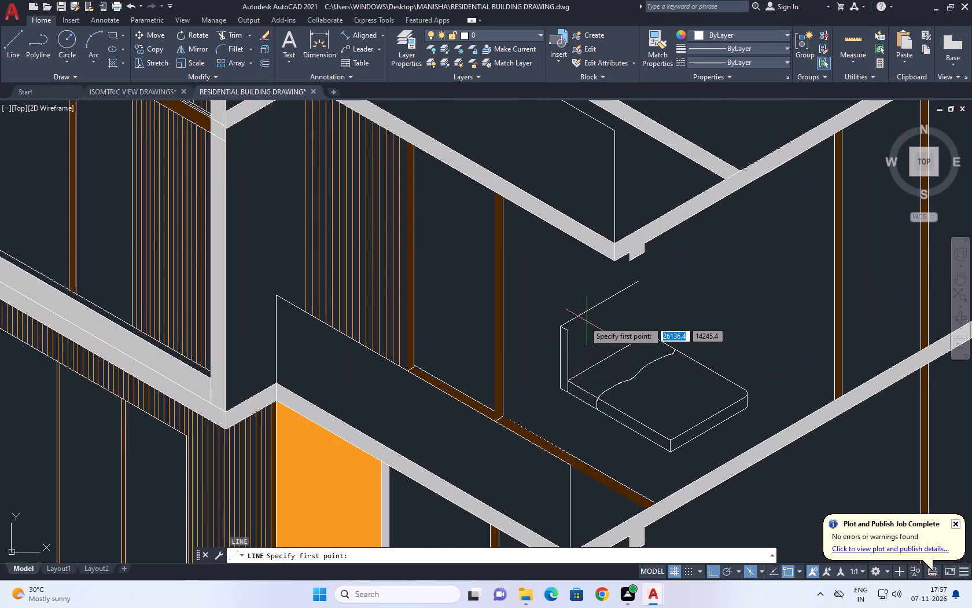
pyautogui.click(569, 332)
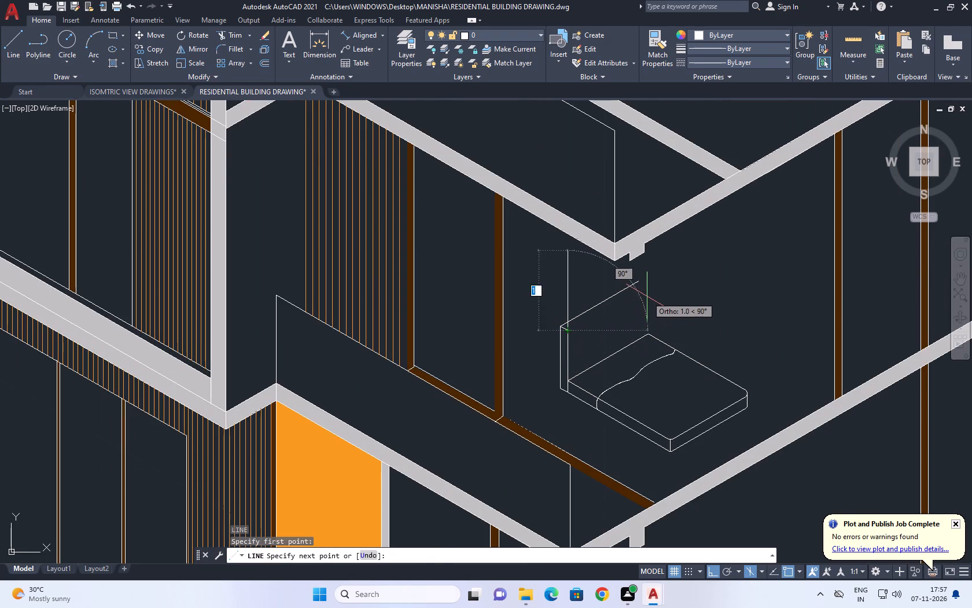
pyautogui.press('F5')
pyautogui.click(653, 291)
pyautogui.press('space')
# Draw the headboard's far inner vertical line, about 0.7 long, upward from the mattress's north corner.
pyautogui.scroll(2, 646, 299)
pyautogui.press('space')
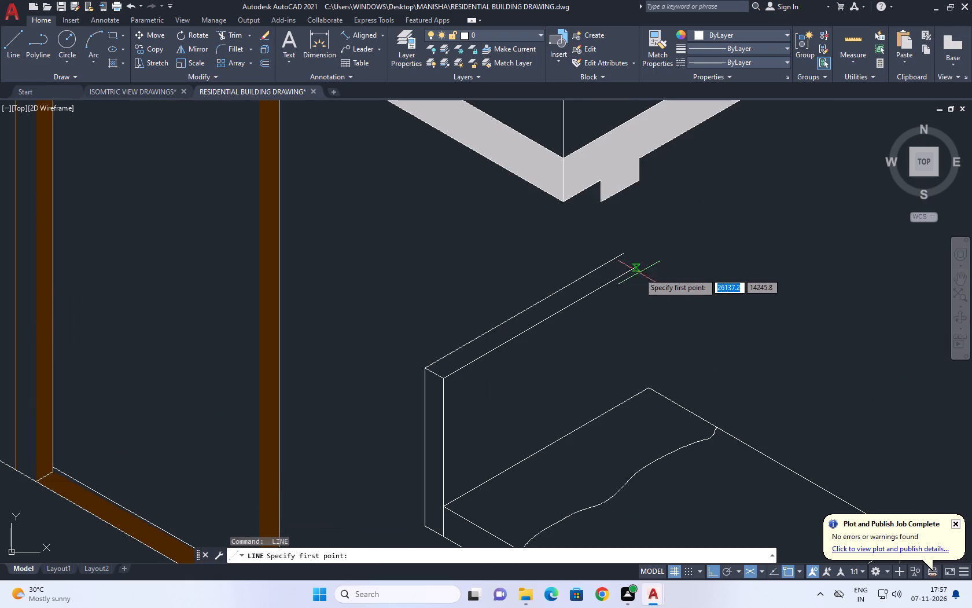
pyautogui.click(635, 267)
pyautogui.press('space')
pyautogui.press('space')
pyautogui.click(648, 386)
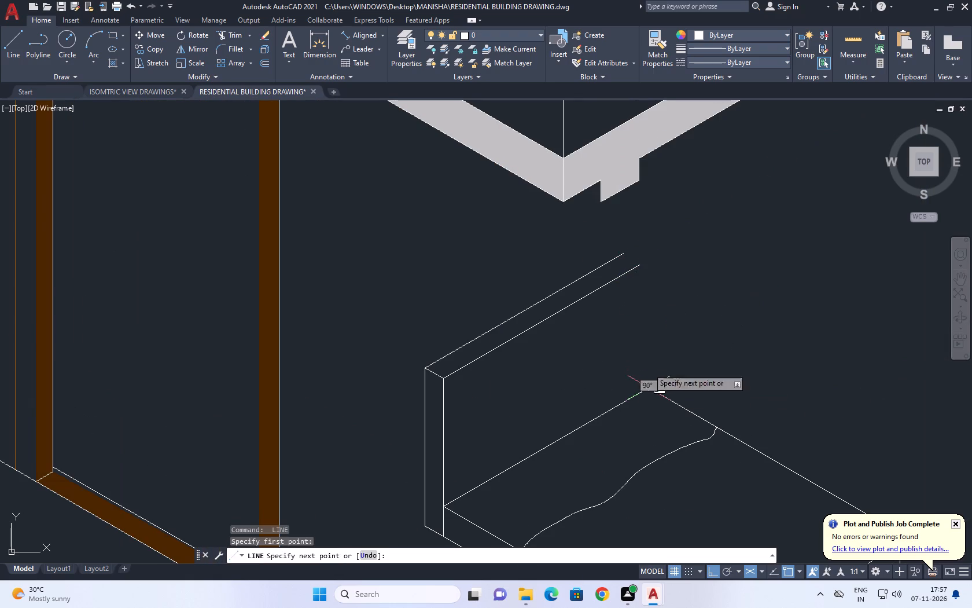
pyautogui.press('F5')
pyautogui.click(659, 241)
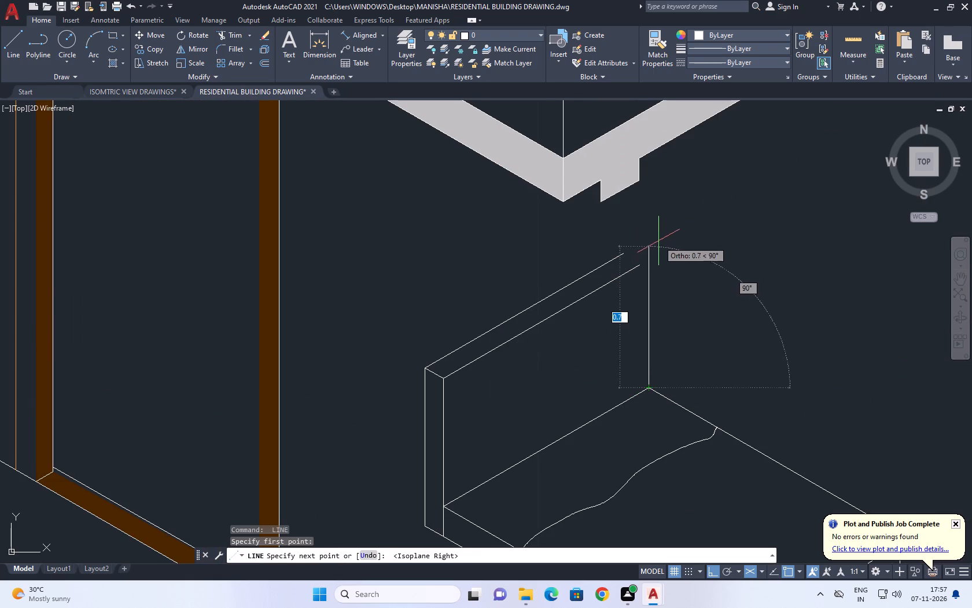
pyautogui.press('space')
# Join the headboard's inner top edge and far vertical line into a sharp corner using Fillet with radius 0.
pyautogui.press('f')
pyautogui.press('space')
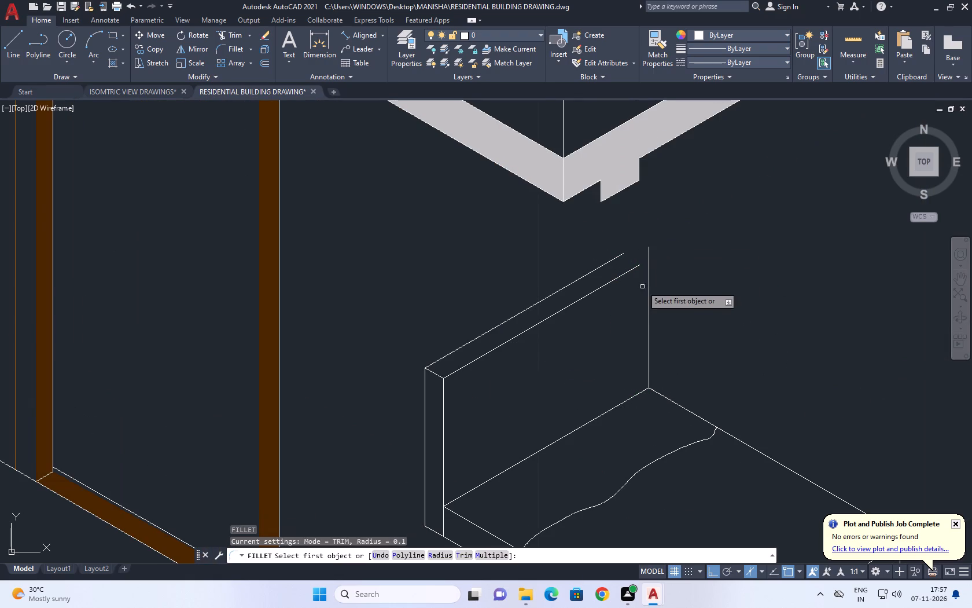
pyautogui.click(636, 267)
pyautogui.click(650, 272)
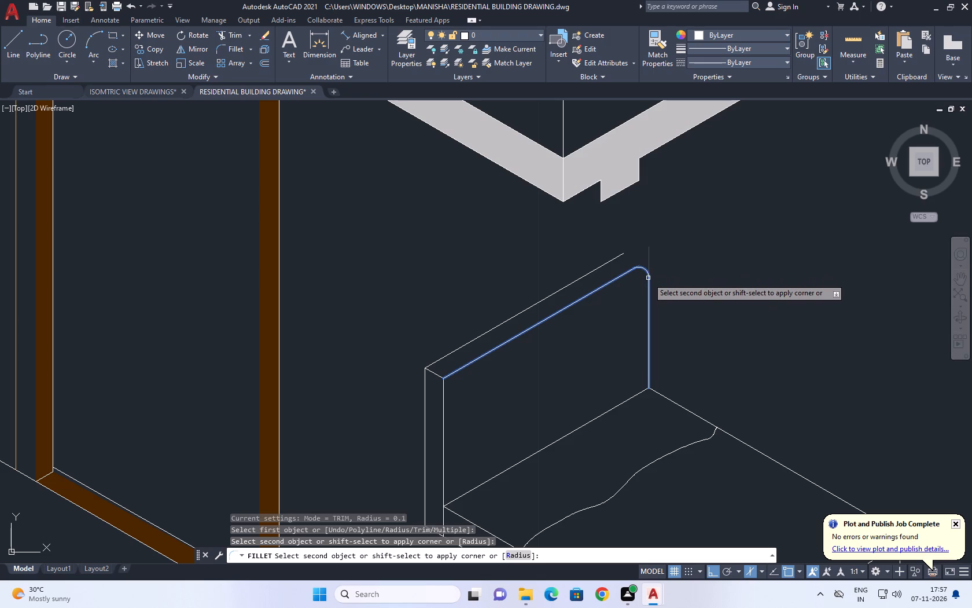
pyautogui.write('R 0')
pyautogui.press('space')
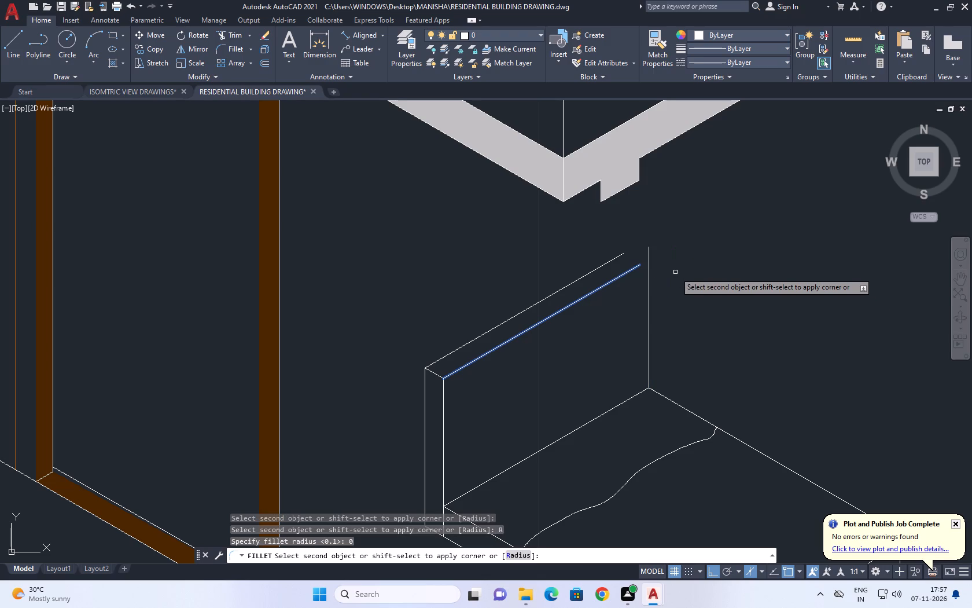
pyautogui.click(647, 287)
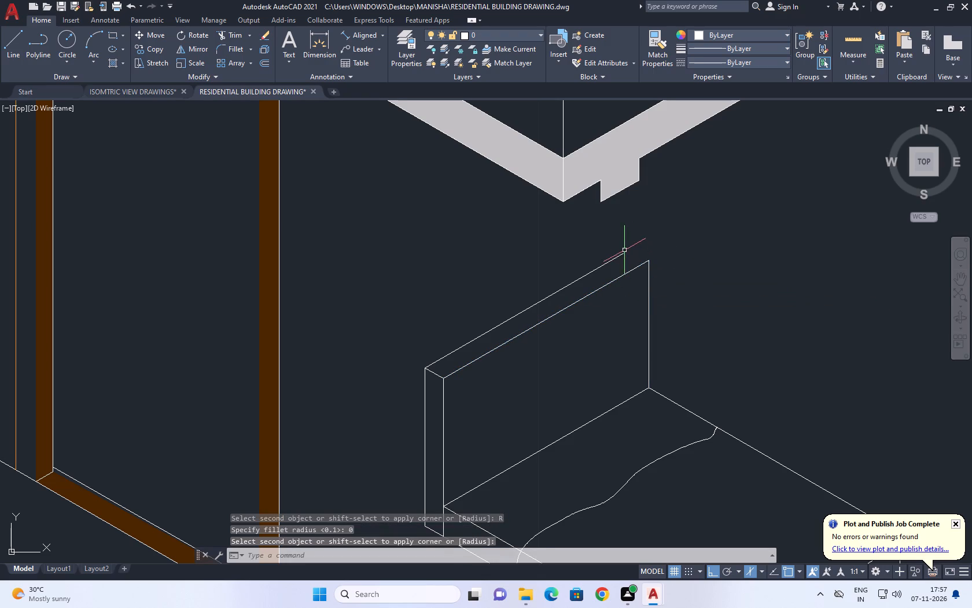
# Draw a thickness line about 0.3 long from the headboard's far inner top corner, along the 150° isometric axis past the outer top edge.
pyautogui.moveTo(625, 257); pyautogui.dragTo(632, 275, button='middle')
pyautogui.press('l')
pyautogui.press('space')
pyautogui.click(654, 279)
pyautogui.scroll(1, 618, 266)
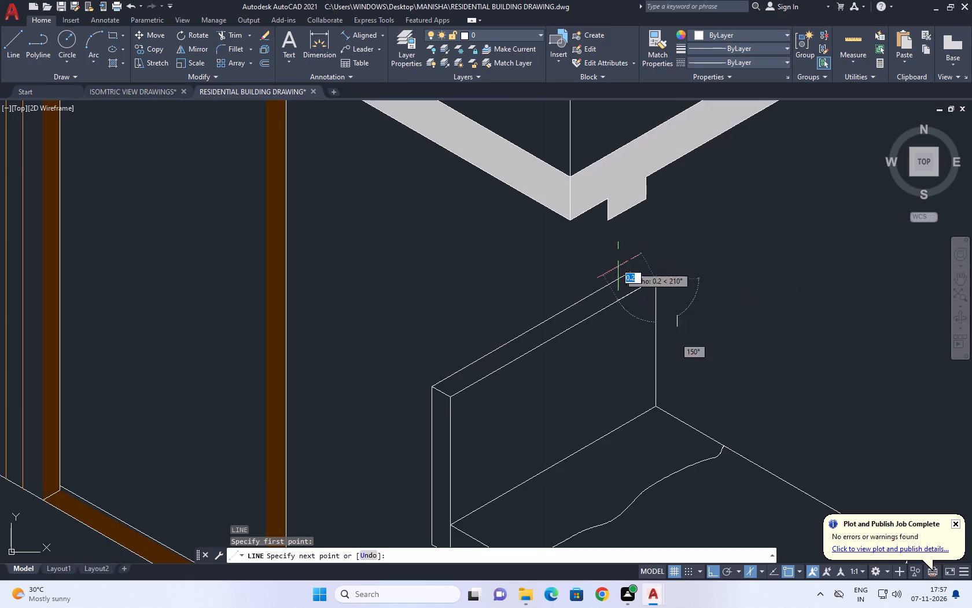
pyautogui.press('F5')
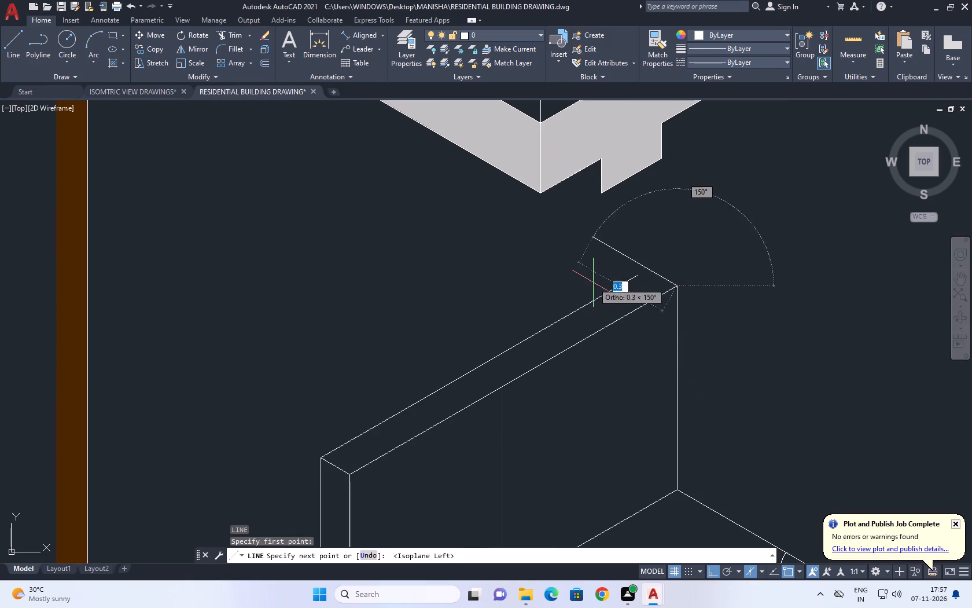
pyautogui.click(588, 281)
pyautogui.press('space')
# Fillet the headboard's outer top edge with the far thickness line to close the top corner.
pyautogui.press('f')
pyautogui.press('space')
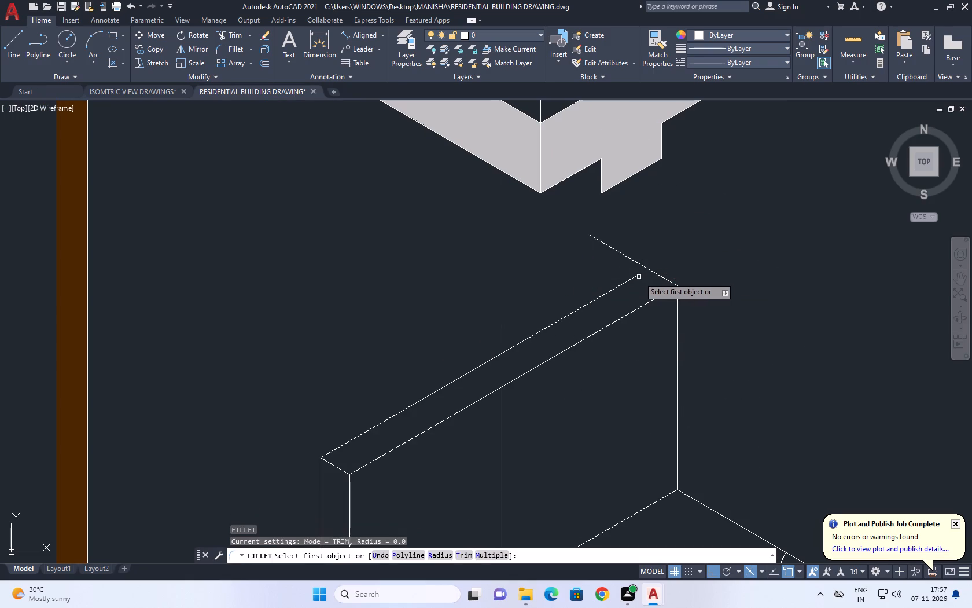
pyautogui.click(634, 277)
pyautogui.click(652, 273)
# Draw four isometric lines outlining a small bedside top beside the mattress near the headboard, starting with a side about 0.4 long.
pyautogui.scroll(-2, 651, 283)
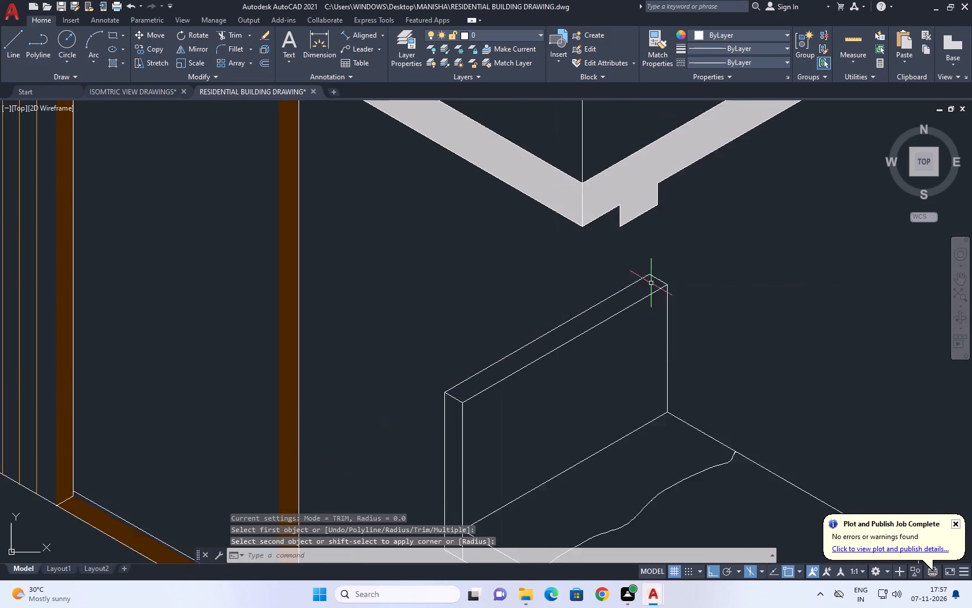
pyautogui.moveTo(537, 389); pyautogui.dragTo(560, 371, button='middle')
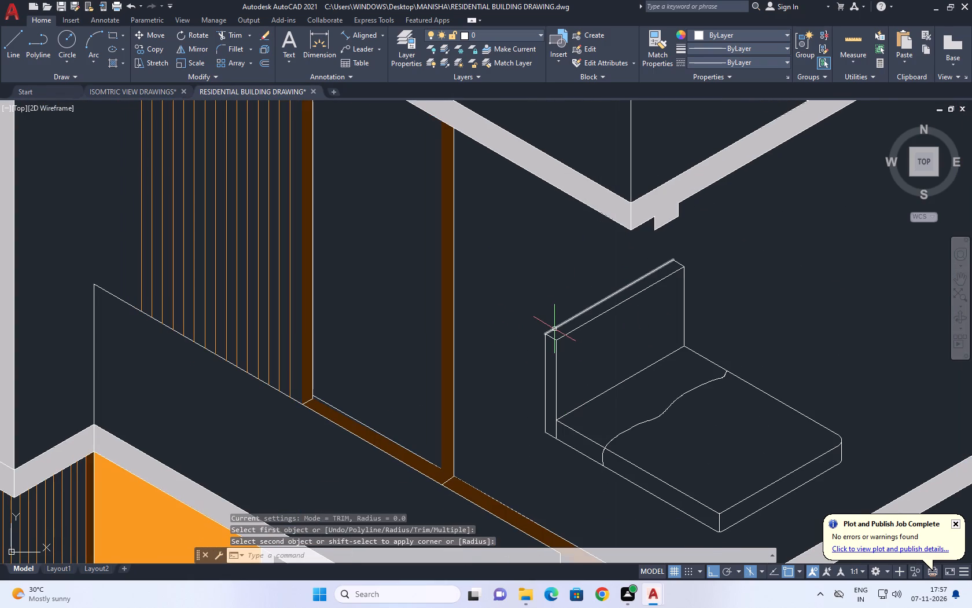
pyautogui.moveTo(577, 380); pyautogui.dragTo(496, 375, button='middle')
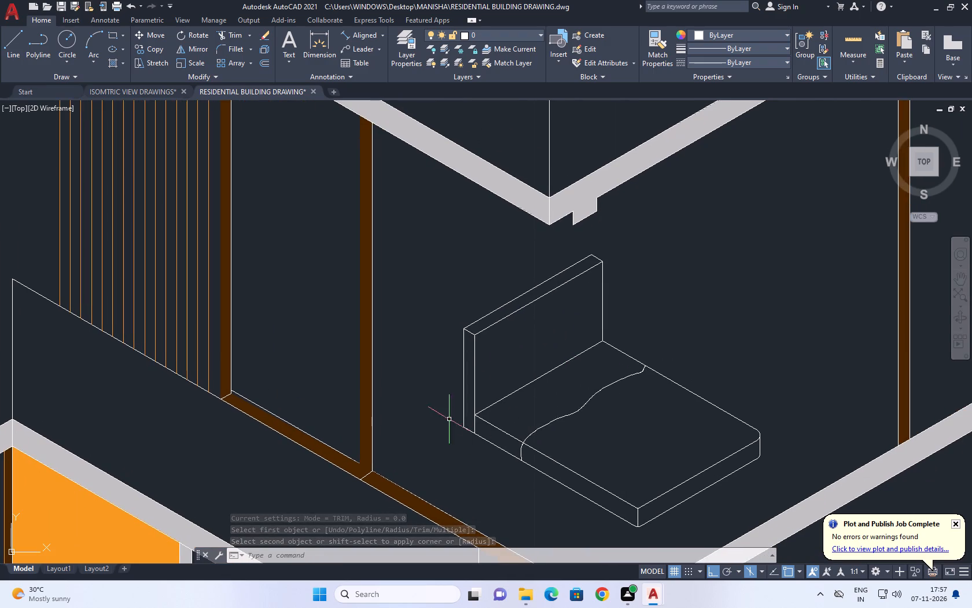
pyautogui.moveTo(474, 421); pyautogui.dragTo(505, 455, button='middle')
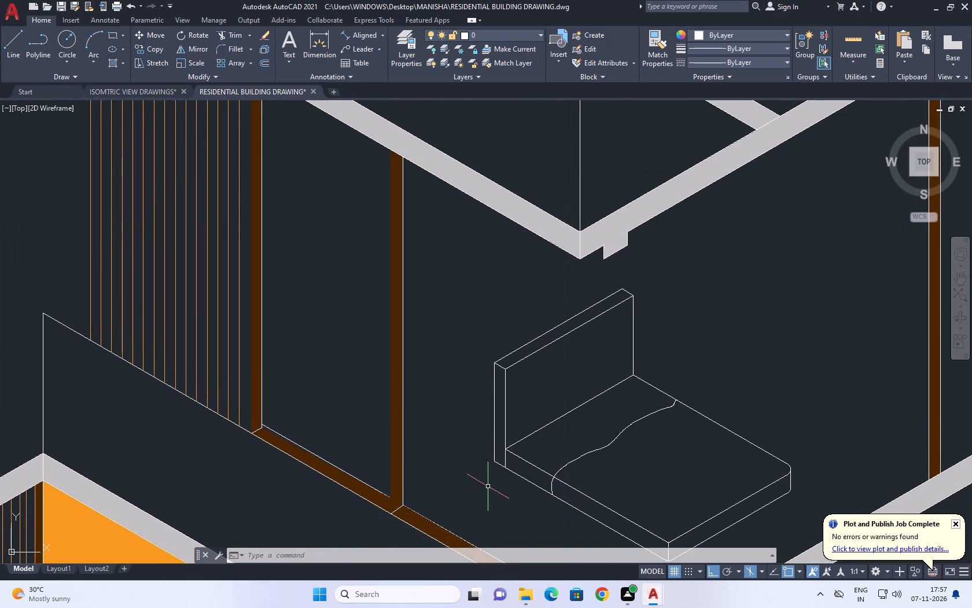
pyautogui.moveTo(496, 477); pyautogui.dragTo(564, 372, button='middle')
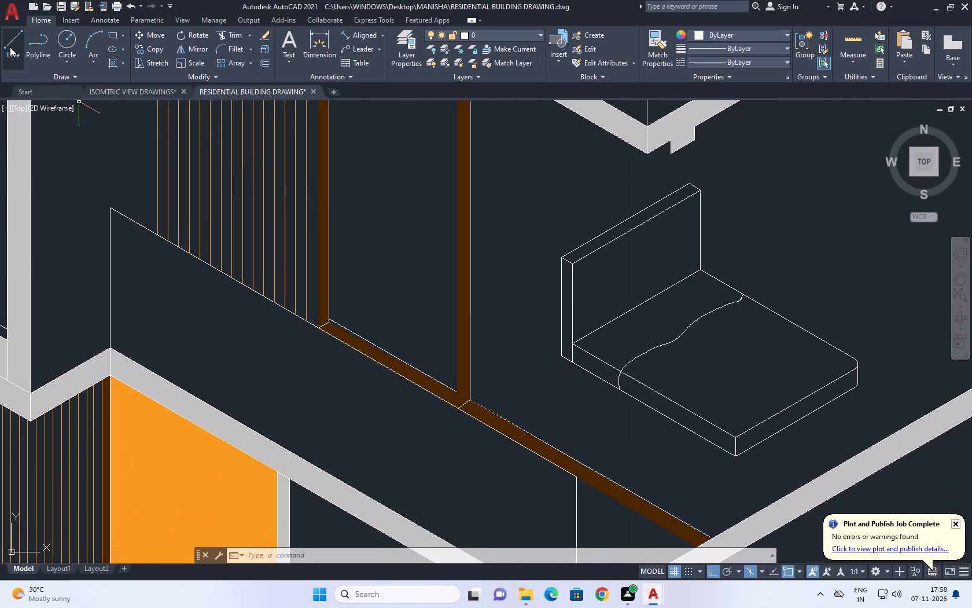
pyautogui.click(13, 50)
pyautogui.moveTo(617, 270); pyautogui.dragTo(493, 328, button='middle')
pyautogui.scroll(2, 601, 331)
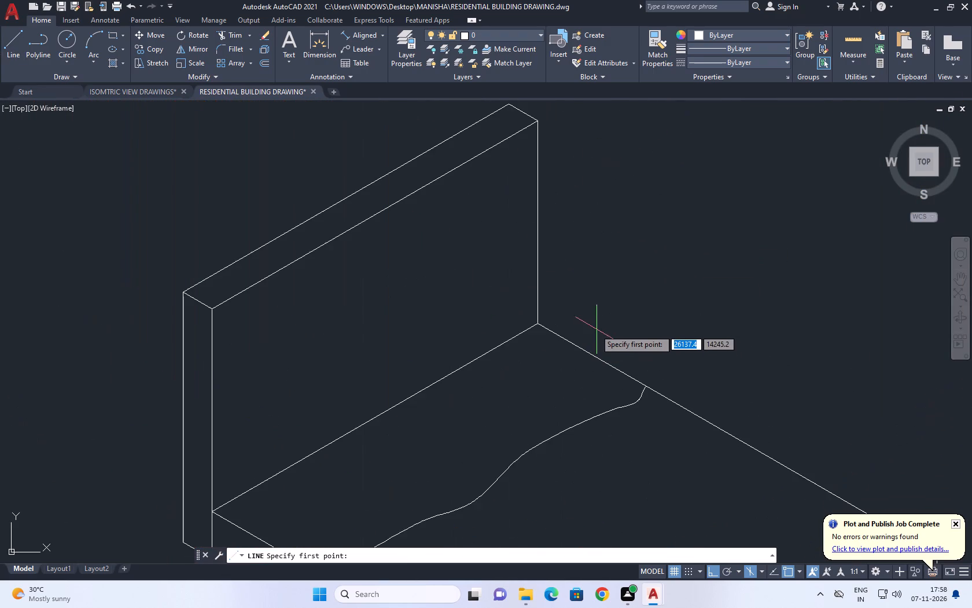
pyautogui.click(569, 315)
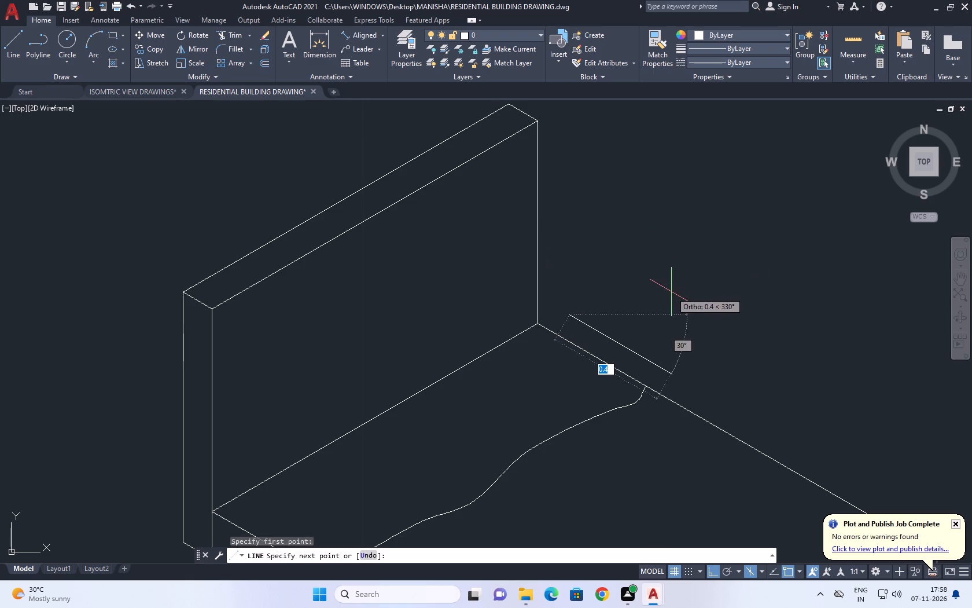
pyautogui.click(669, 375)
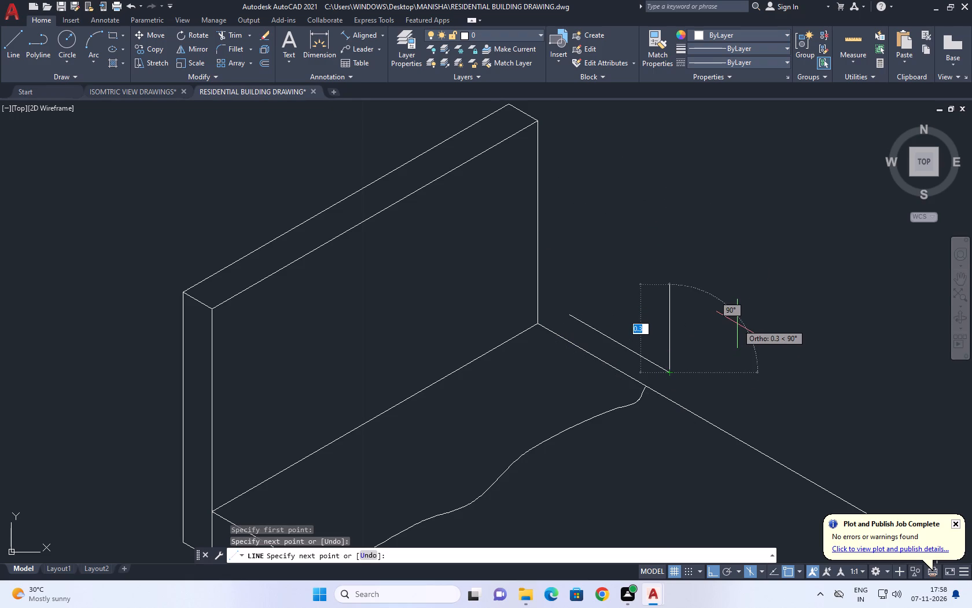
pyautogui.press('F5')
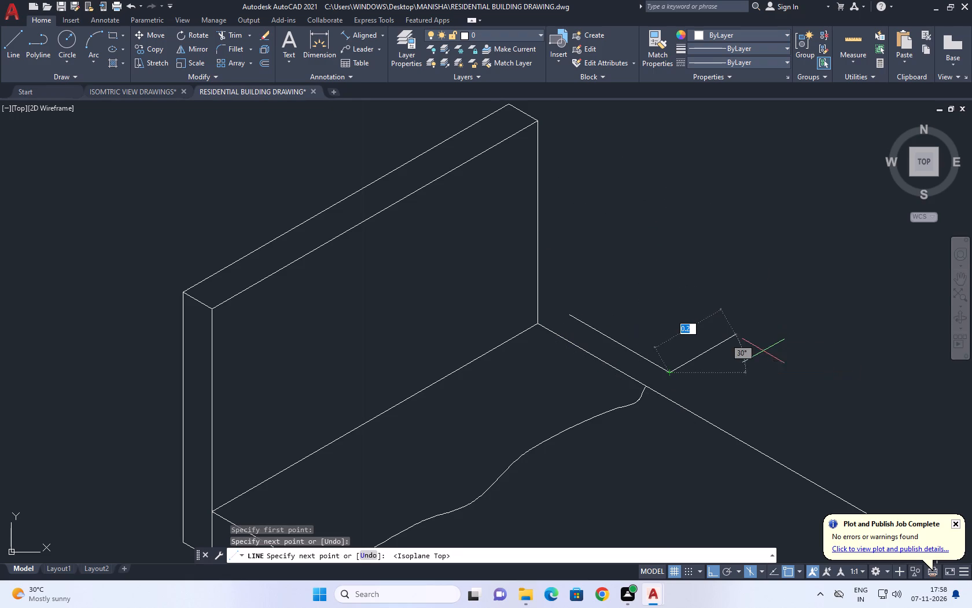
pyautogui.scroll(-1, 827, 324)
pyautogui.click(811, 313)
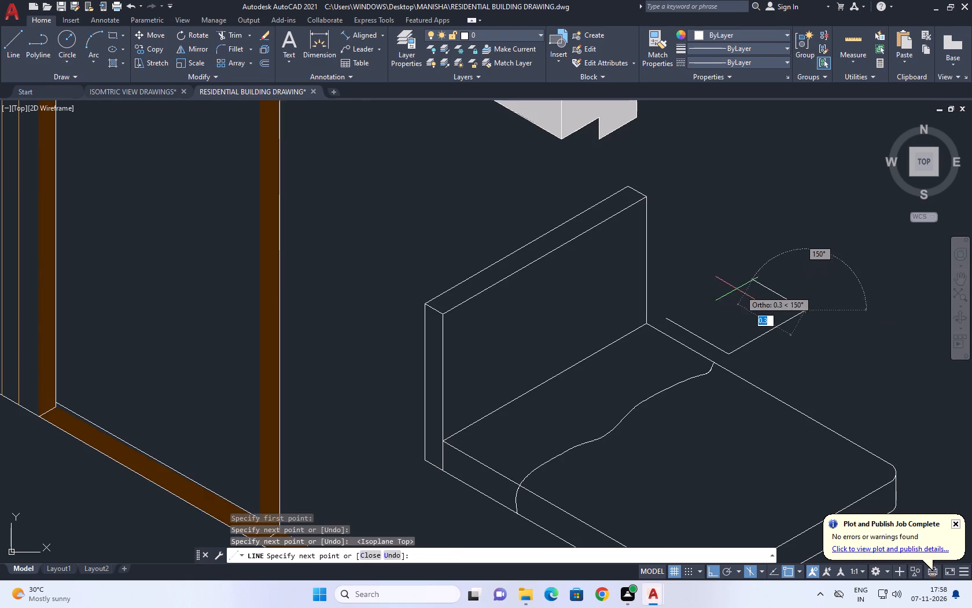
pyautogui.click(727, 269)
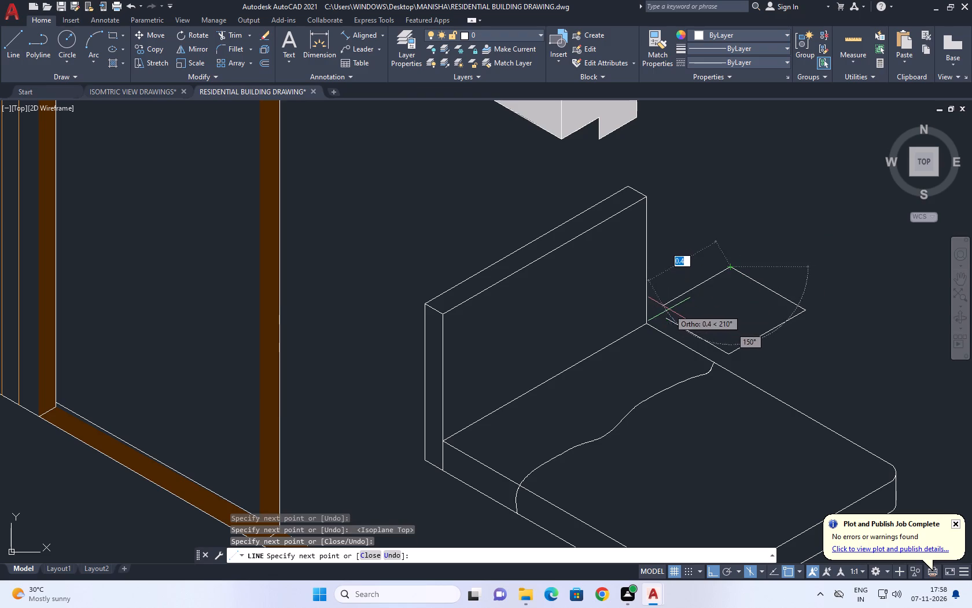
pyautogui.scroll(1, 668, 309)
pyautogui.click(657, 311)
pyautogui.rightClick(685, 298)
pyautogui.click(715, 319)
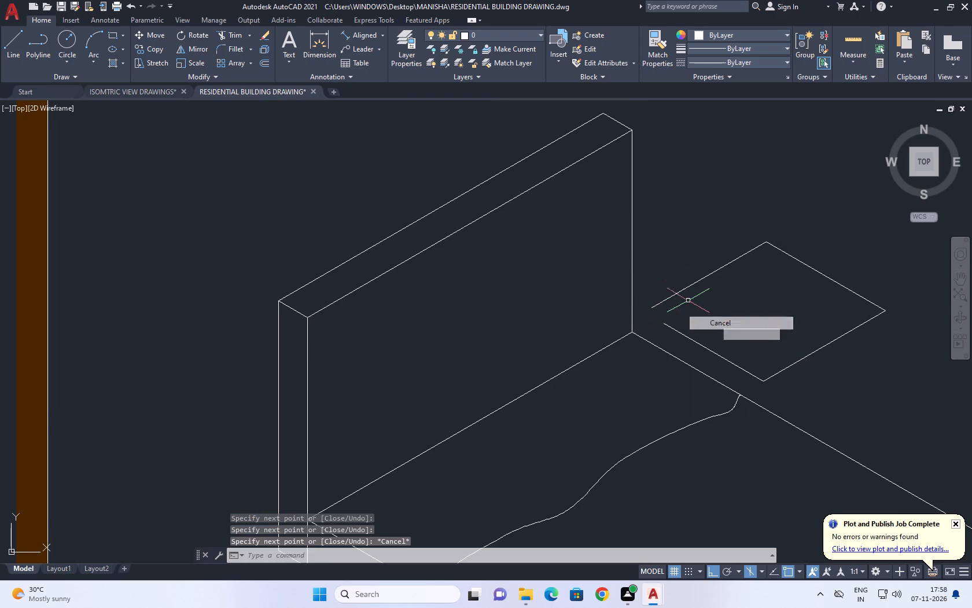
# Fillet the two open ends of the small bedside outline into a closed corner.
pyautogui.click(233, 50)
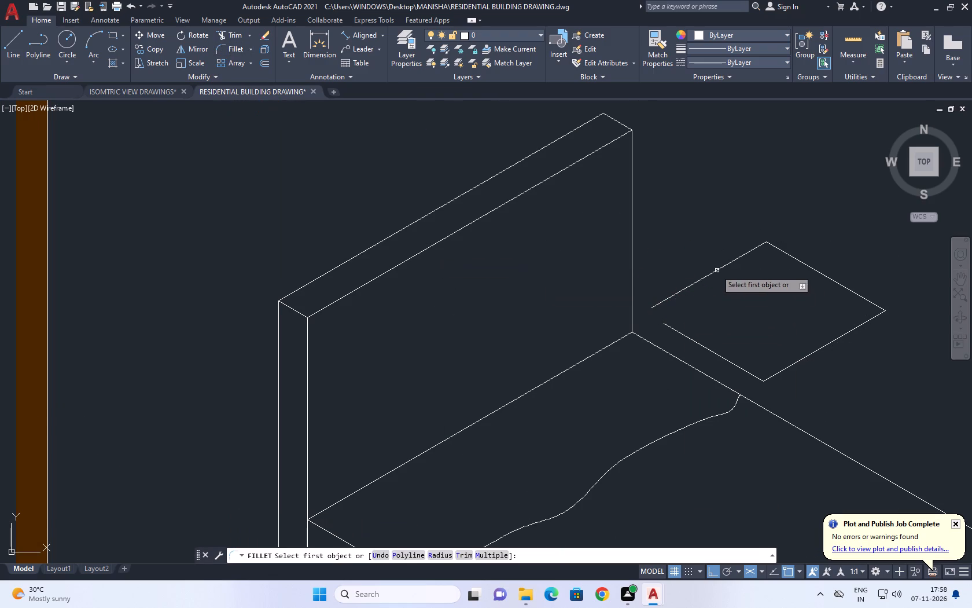
pyautogui.click(690, 285)
pyautogui.click(673, 328)
pyautogui.scroll(-2, 677, 315)
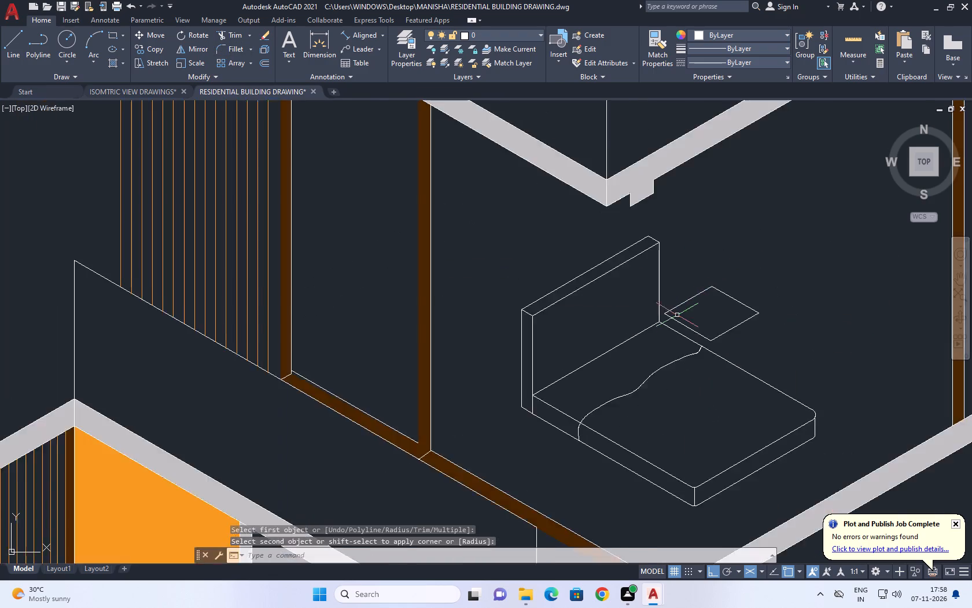
# With Ortho off, draw a wavy pillow-edge spline from near the mattress's west corner toward the near end of the blanket curve.
pyautogui.scroll(-1, 677, 315)
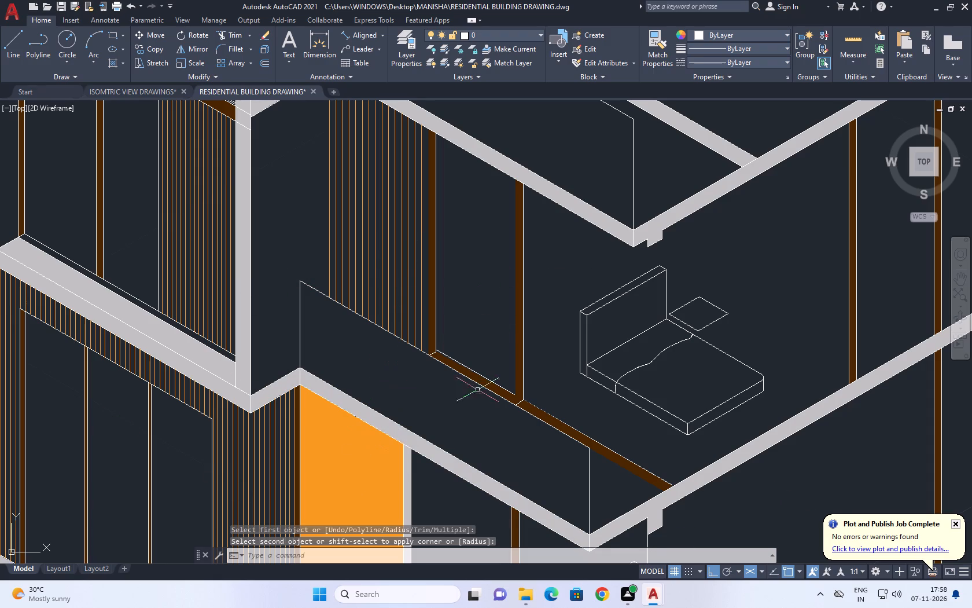
pyautogui.scroll(3, 615, 358)
pyautogui.moveTo(802, 321); pyautogui.dragTo(658, 345, button='middle')
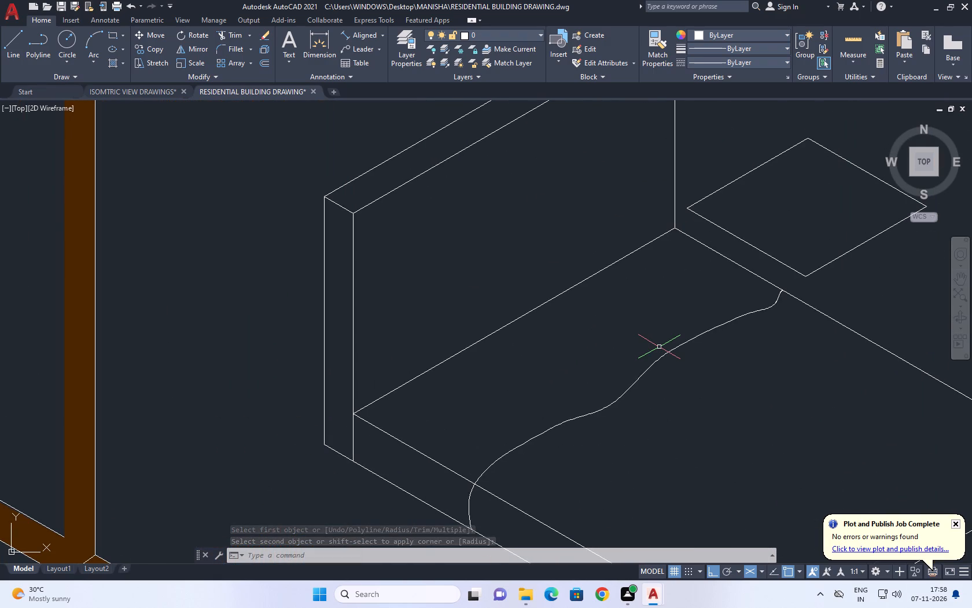
pyautogui.write('SPL')
pyautogui.press('space')
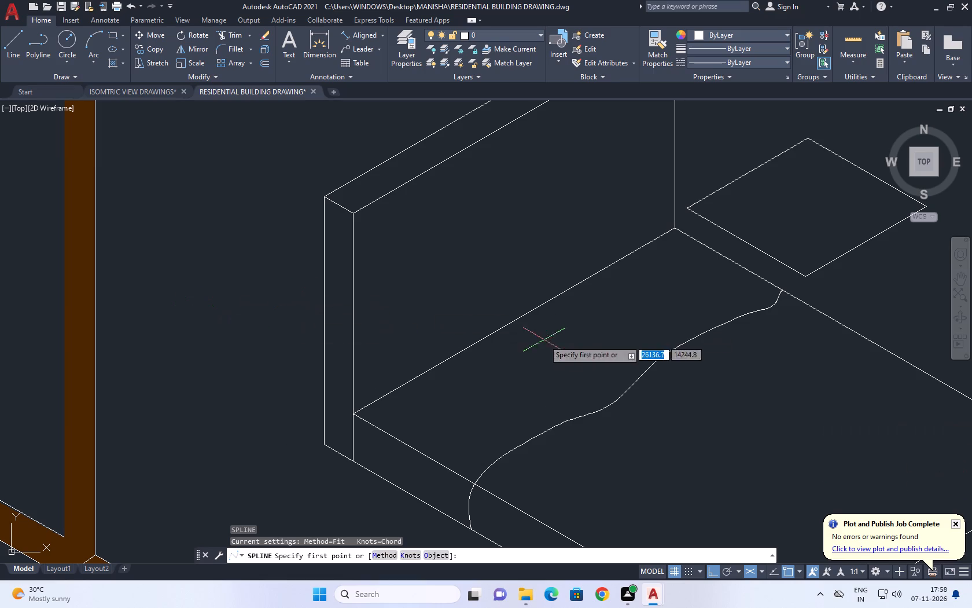
pyautogui.scroll(3, 405, 435)
pyautogui.click(339, 364)
pyautogui.scroll(-1, 395, 383)
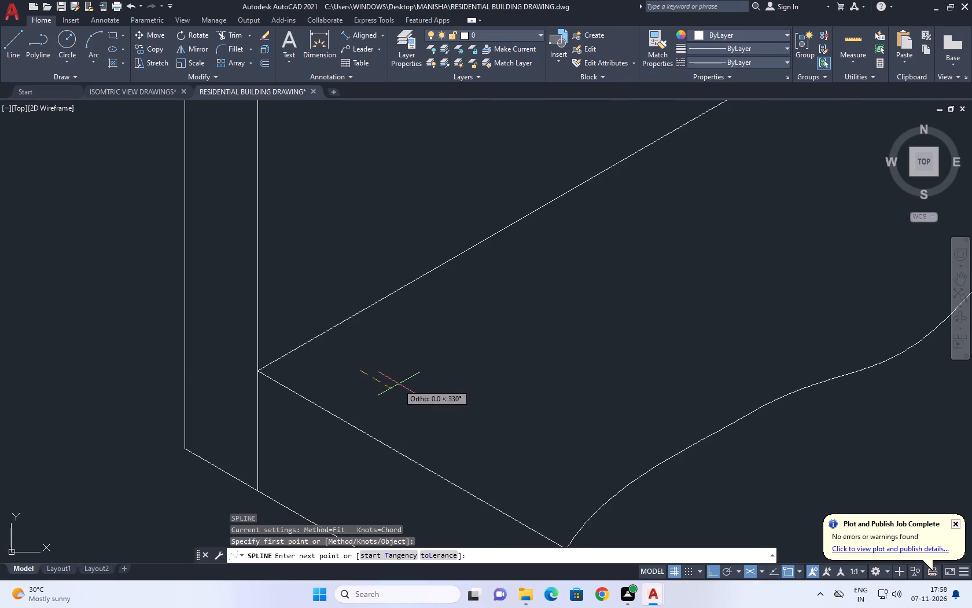
pyautogui.press('F8')
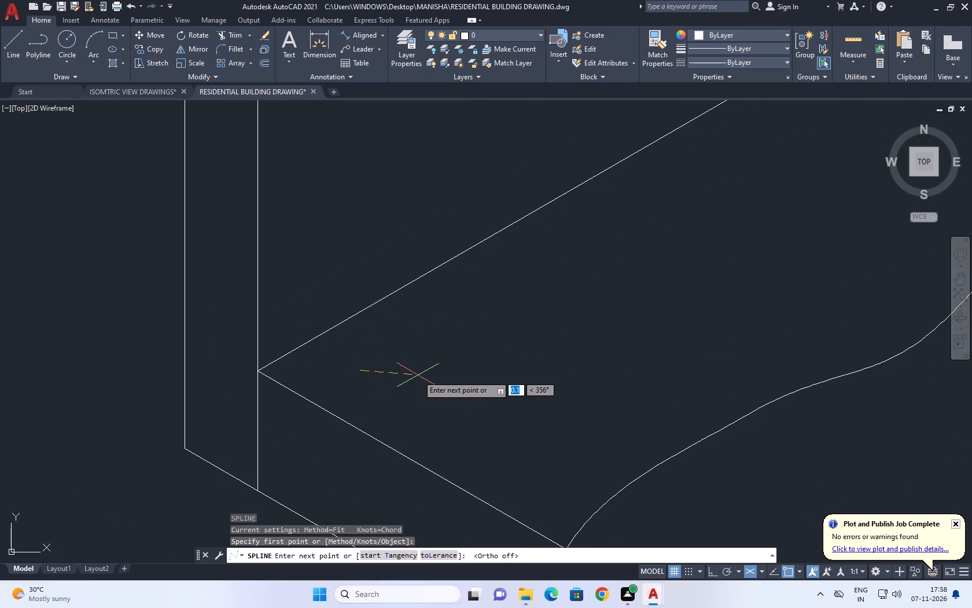
pyautogui.click(440, 386)
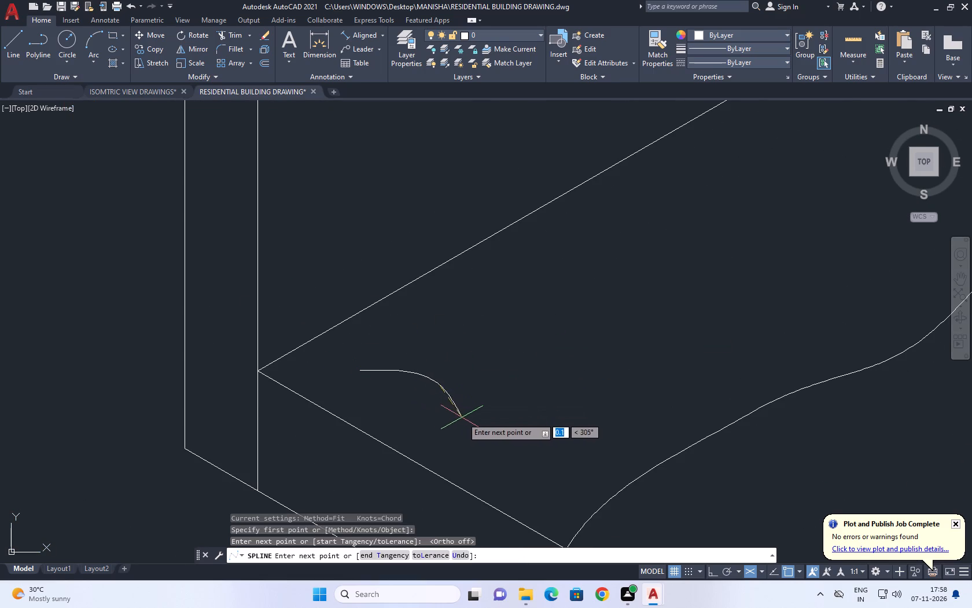
pyautogui.click(464, 419)
pyautogui.click(500, 455)
pyautogui.click(532, 481)
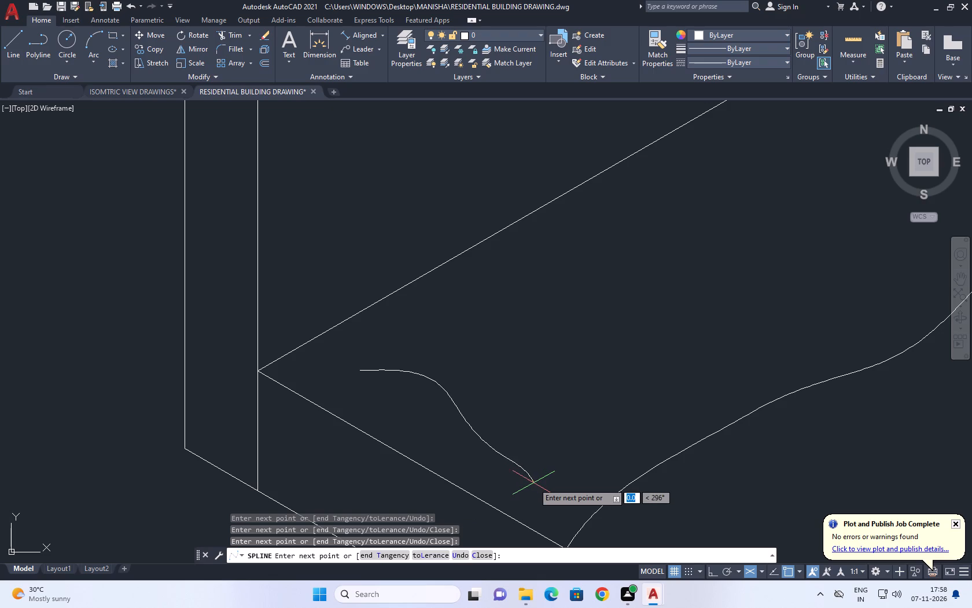
pyautogui.click(539, 494)
pyautogui.press('space')
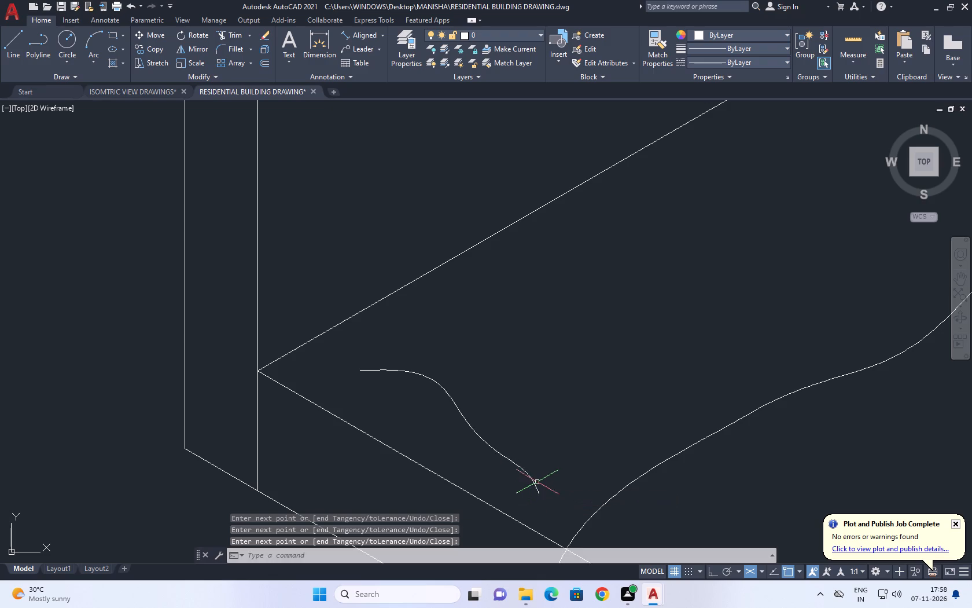
# Draw the pillow's long front edge as a spline from the first spline's lower end, running roughly along the blanket curve.
pyautogui.press('space')
pyautogui.click(539, 497)
pyautogui.click(550, 477)
pyautogui.click(585, 462)
pyautogui.click(594, 455)
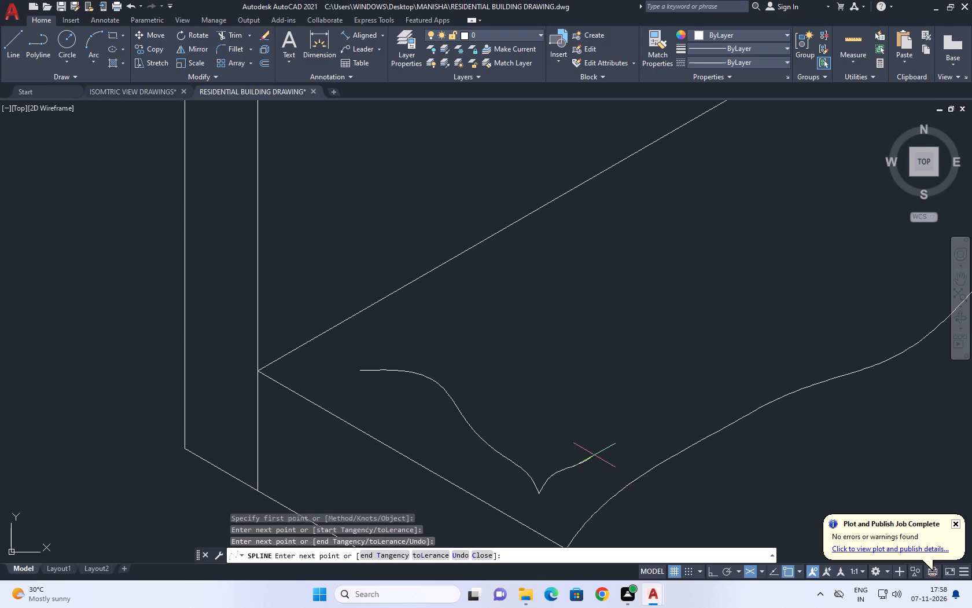
pyautogui.scroll(-2, 668, 406)
pyautogui.click(701, 389)
pyautogui.click(742, 365)
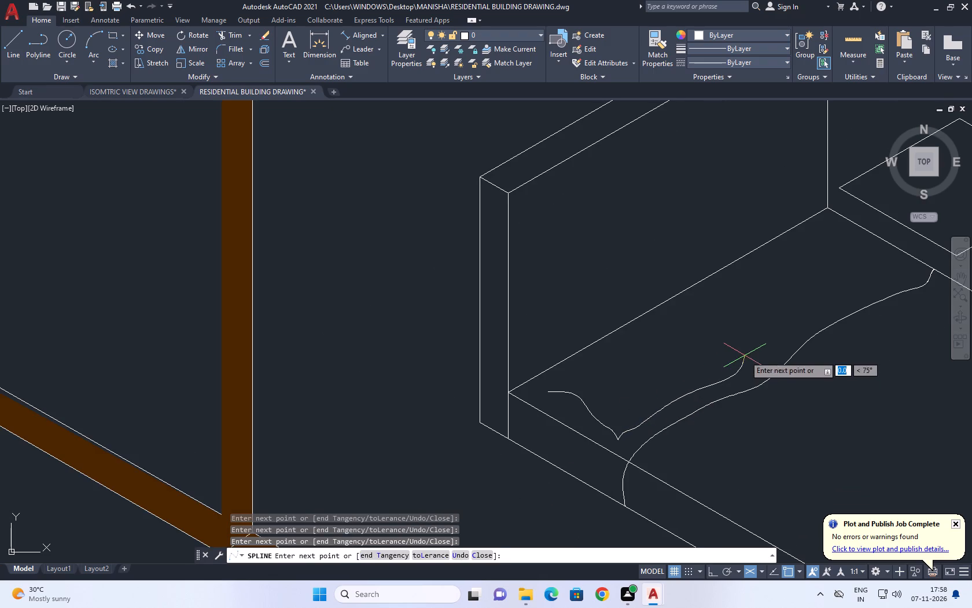
pyautogui.click(745, 356)
pyautogui.press('space')
# Draw the first pillow's back edge as a spline from its west corner, running roughly parallel to the mattress edge at the headboard.
pyautogui.moveTo(742, 360); pyautogui.dragTo(668, 445, button='middle')
pyautogui.press('space')
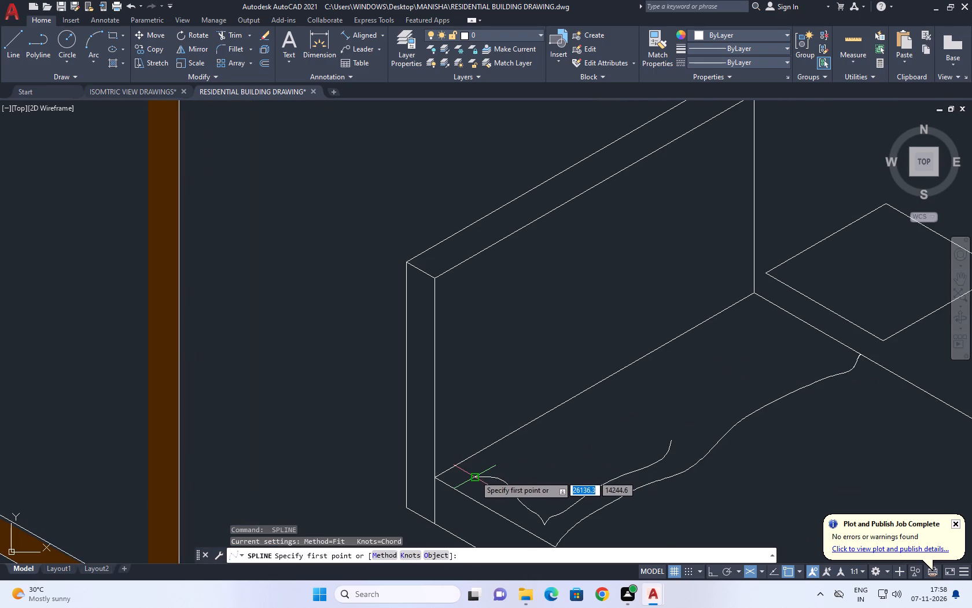
pyautogui.click(473, 477)
pyautogui.moveTo(501, 456); pyautogui.dragTo(506, 453)
pyautogui.moveTo(532, 440); pyautogui.dragTo(540, 437)
pyautogui.moveTo(563, 424); pyautogui.dragTo(572, 419)
pyautogui.moveTo(593, 409); pyautogui.dragTo(598, 407)
pyautogui.click(617, 398)
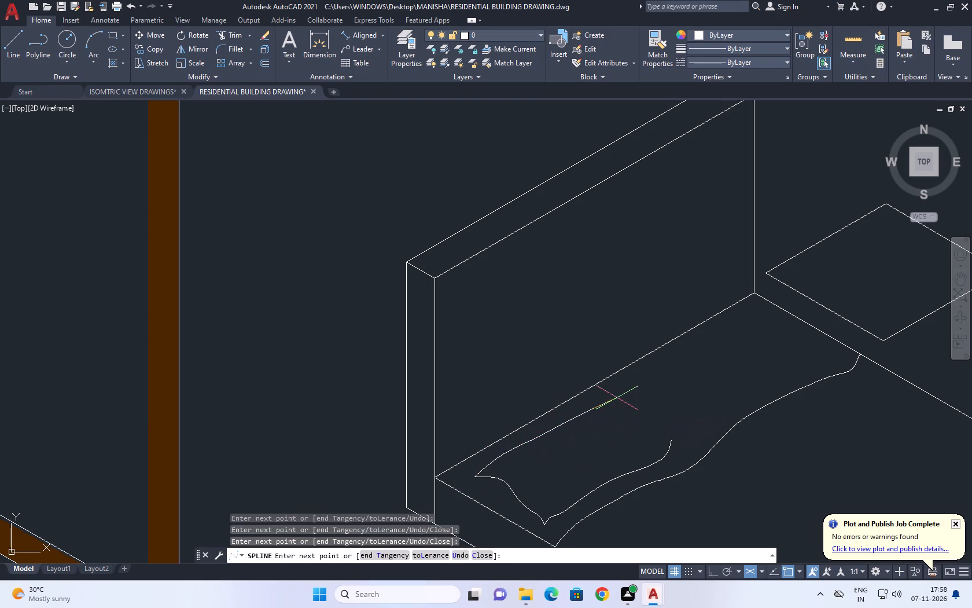
pyautogui.press('space')
# Draw the first pillow's inner side as a curved spline from the back edge's end down to the front-edge spline.
pyautogui.press('space')
pyautogui.click(614, 397)
pyautogui.click(634, 412)
pyautogui.moveTo(640, 430); pyautogui.dragTo(642, 435)
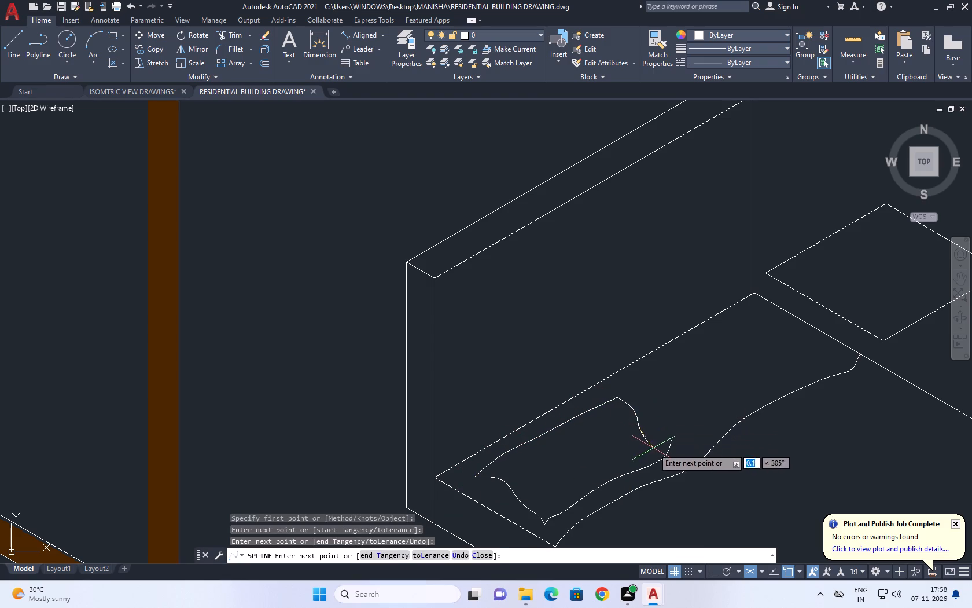
pyautogui.click(656, 450)
pyautogui.click(667, 450)
pyautogui.press('space')
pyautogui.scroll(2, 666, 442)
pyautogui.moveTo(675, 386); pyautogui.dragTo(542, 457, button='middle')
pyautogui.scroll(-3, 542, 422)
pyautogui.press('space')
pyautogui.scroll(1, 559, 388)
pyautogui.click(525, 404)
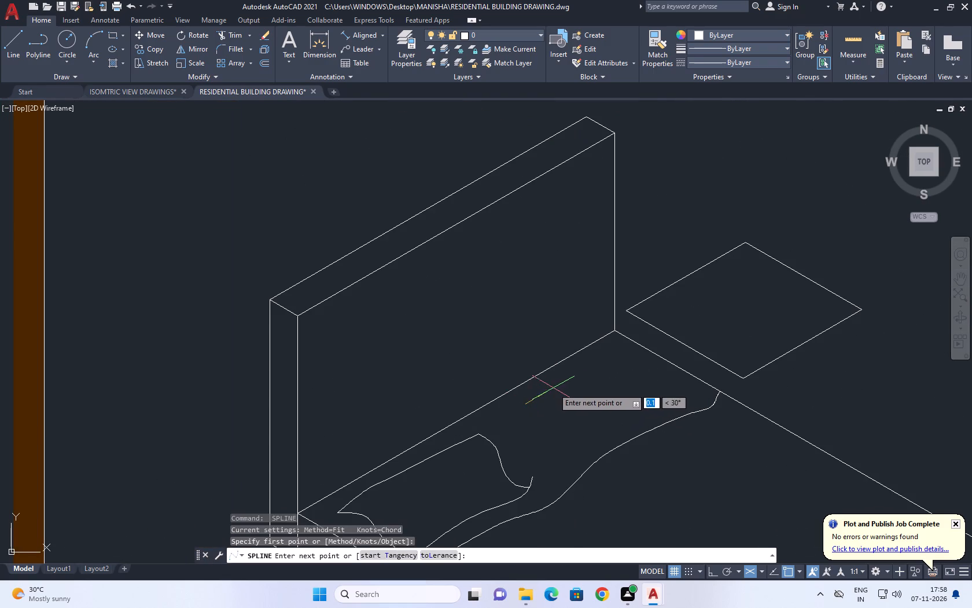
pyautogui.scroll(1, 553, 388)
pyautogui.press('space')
# Draw a second pillow's wavy back edge as a spline beside the first pillow, running toward the mattress's far headboard corner.
pyautogui.press('space')
pyautogui.click(502, 438)
pyautogui.click(524, 411)
pyautogui.moveTo(535, 406); pyautogui.dragTo(541, 405)
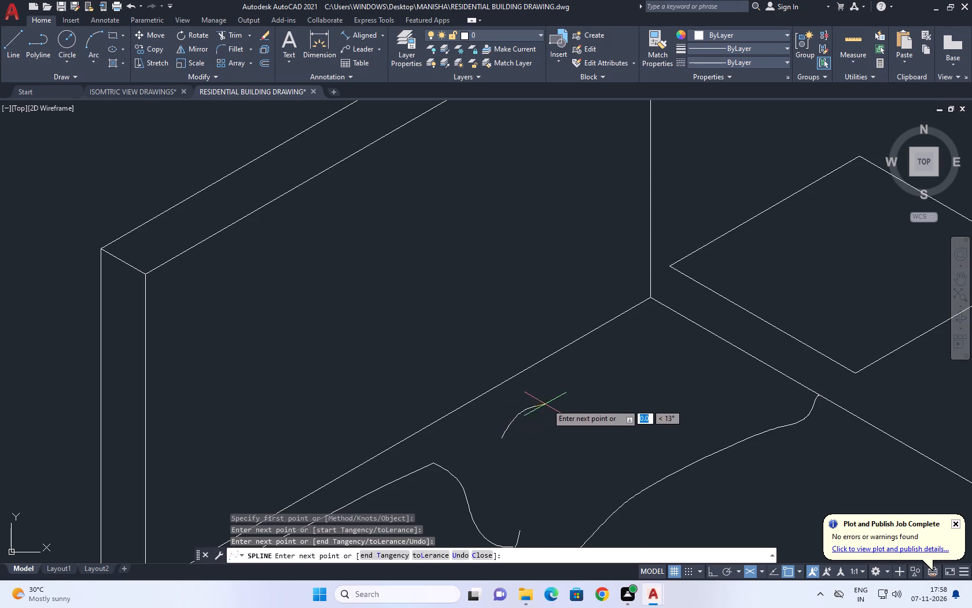
pyautogui.moveTo(551, 402); pyautogui.dragTo(558, 400)
pyautogui.click(572, 394)
pyautogui.click(586, 383)
pyautogui.click(601, 372)
pyautogui.moveTo(616, 361); pyautogui.dragTo(624, 356)
pyautogui.moveTo(635, 347); pyautogui.dragTo(641, 343)
pyautogui.click(650, 337)
pyautogui.click(658, 332)
pyautogui.click(684, 328)
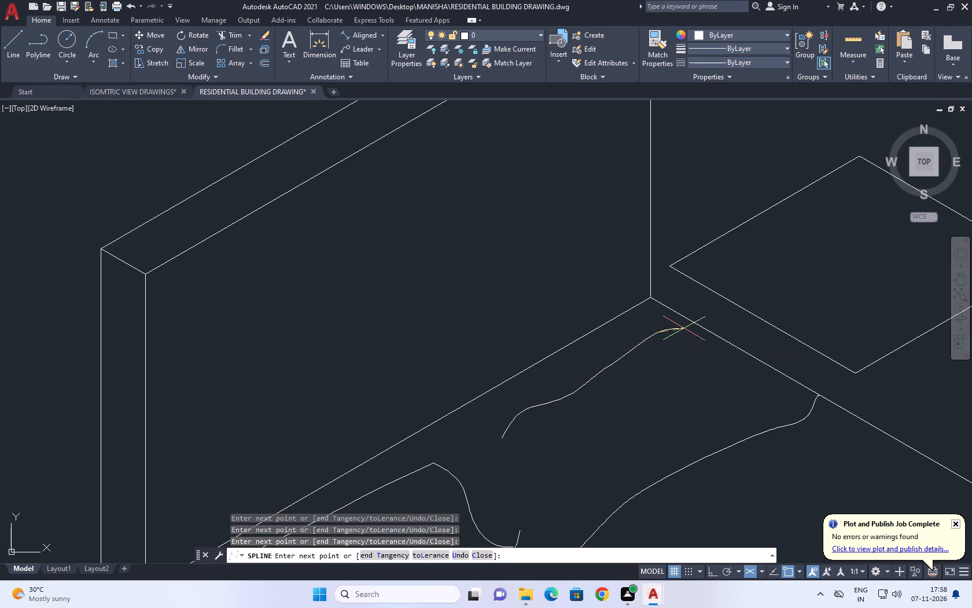
pyautogui.press('space')
# Draw the second pillow's outer side as a spline from the back edge's far end toward the far end of the blanket curve.
pyautogui.press('space')
pyautogui.click(689, 329)
pyautogui.click(699, 345)
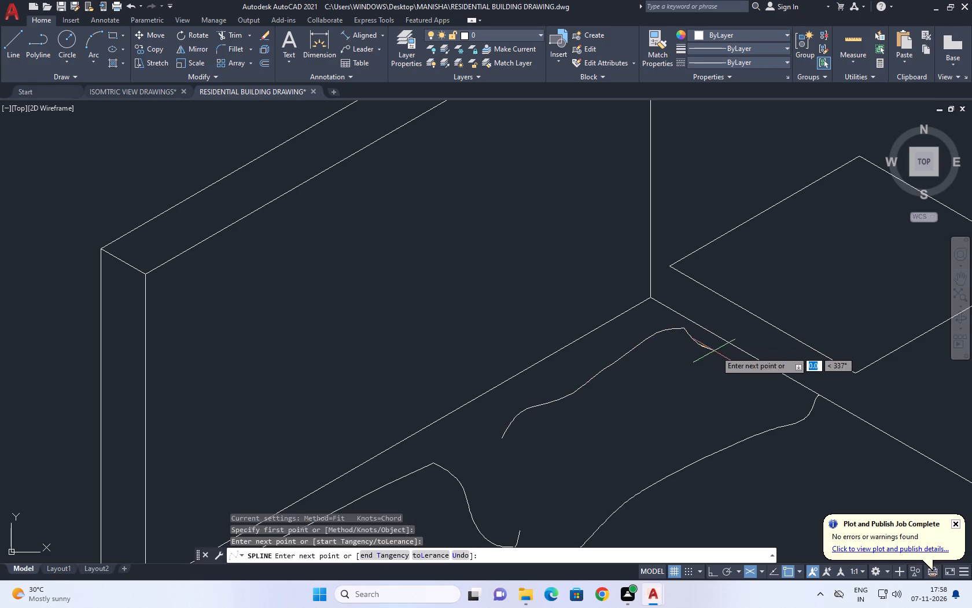
pyautogui.click(716, 351)
pyautogui.click(721, 355)
pyautogui.moveTo(737, 367); pyautogui.dragTo(743, 373)
pyautogui.click(748, 376)
pyautogui.click(752, 379)
pyautogui.click(757, 382)
pyautogui.click(763, 384)
pyautogui.press('space')
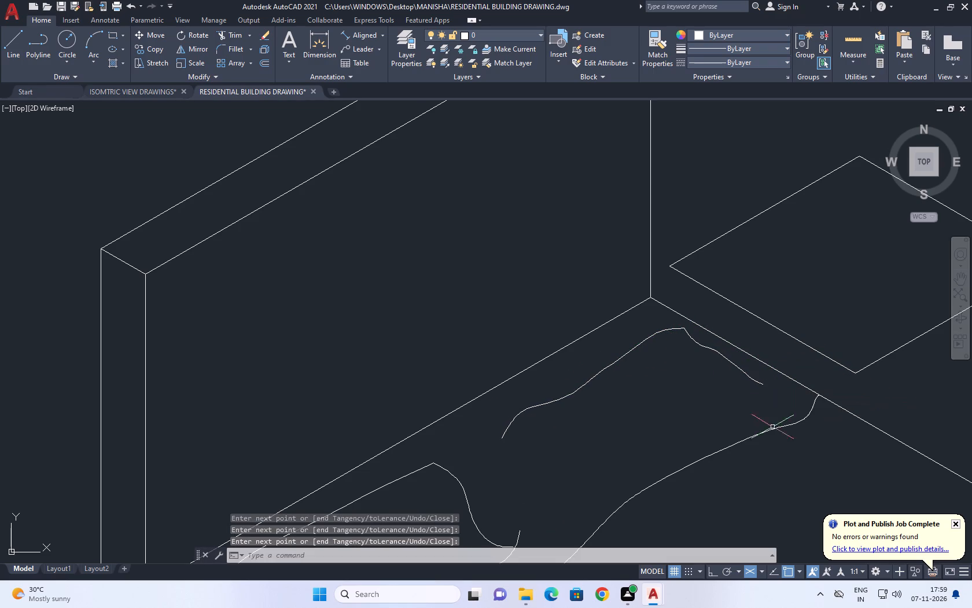
# Draw the second pillow's inner side as a curved spline from the back edge's near end toward the blanket curve.
pyautogui.press('space')
pyautogui.click(506, 439)
pyautogui.moveTo(551, 466); pyautogui.dragTo(551, 473)
pyautogui.click(561, 497)
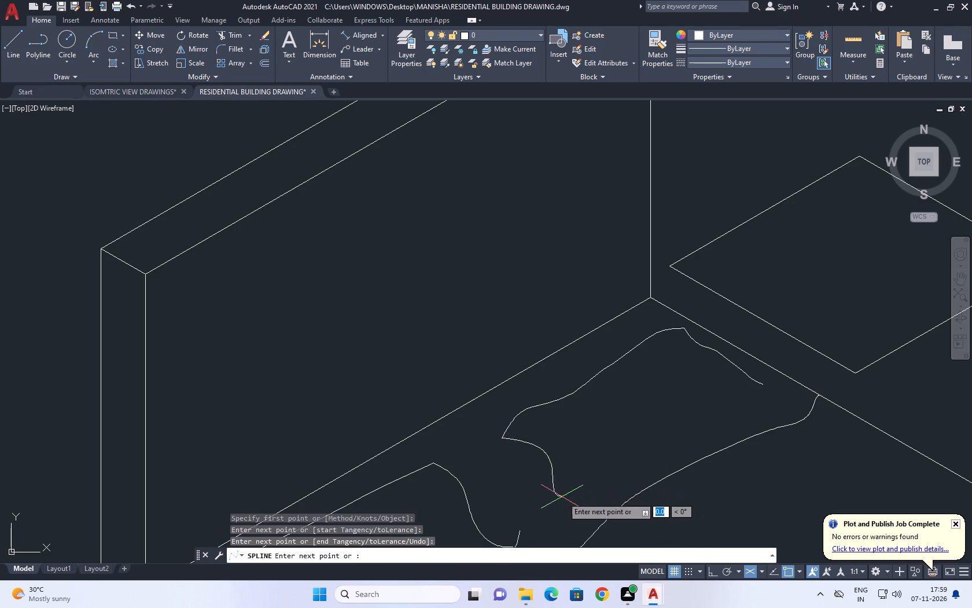
pyautogui.click(569, 497)
pyautogui.doubleClick(581, 497)
pyautogui.press('space')
# Close the second pillow with a front-edge spline joining the lower ends of its inner and outer sides.
pyautogui.press('space')
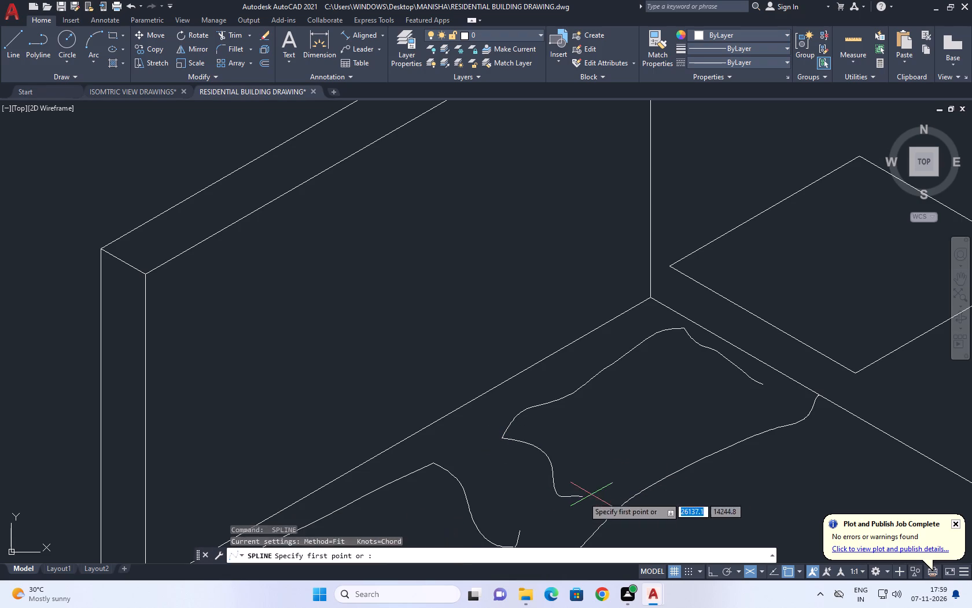
pyautogui.click(583, 497)
pyautogui.click(602, 482)
pyautogui.moveTo(632, 466); pyautogui.dragTo(642, 460)
pyautogui.moveTo(686, 425); pyautogui.dragTo(691, 421)
pyautogui.moveTo(735, 404); pyautogui.dragTo(749, 402)
pyautogui.click(763, 396)
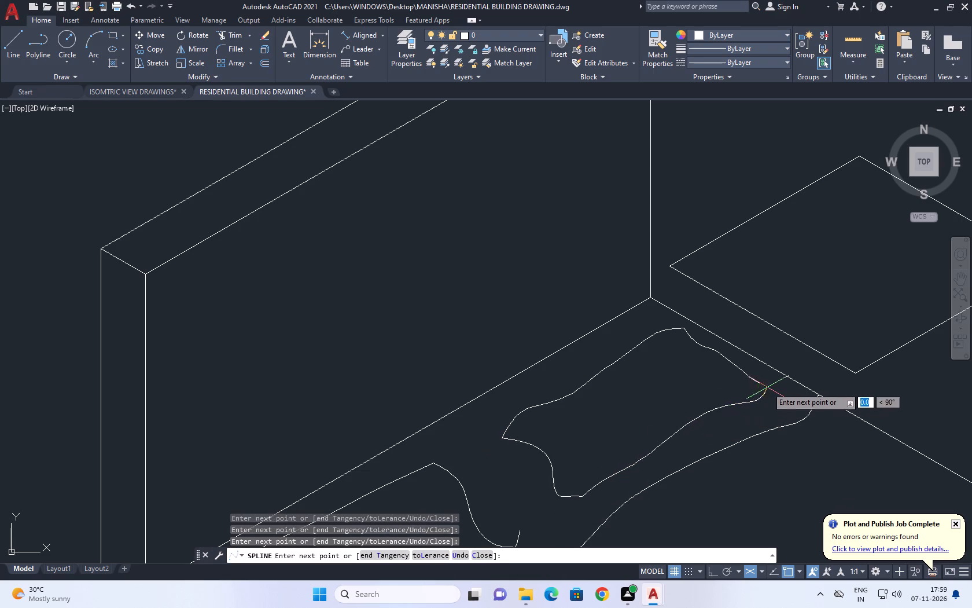
pyautogui.click(767, 384)
pyautogui.press('space')
# Stretch the overshooting end of the first pillow's front-edge spline onto the lower end of its inner side.
pyautogui.moveTo(627, 496); pyautogui.dragTo(616, 378, button='middle')
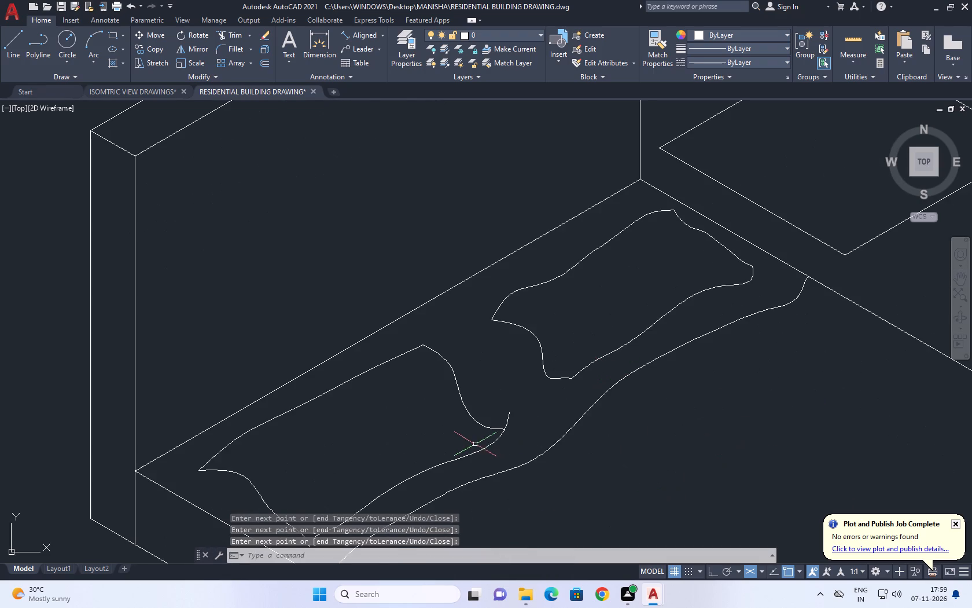
pyautogui.scroll(2, 471, 458)
pyautogui.click(597, 364)
pyautogui.click(566, 330)
pyautogui.click(573, 352)
pyautogui.click(540, 324)
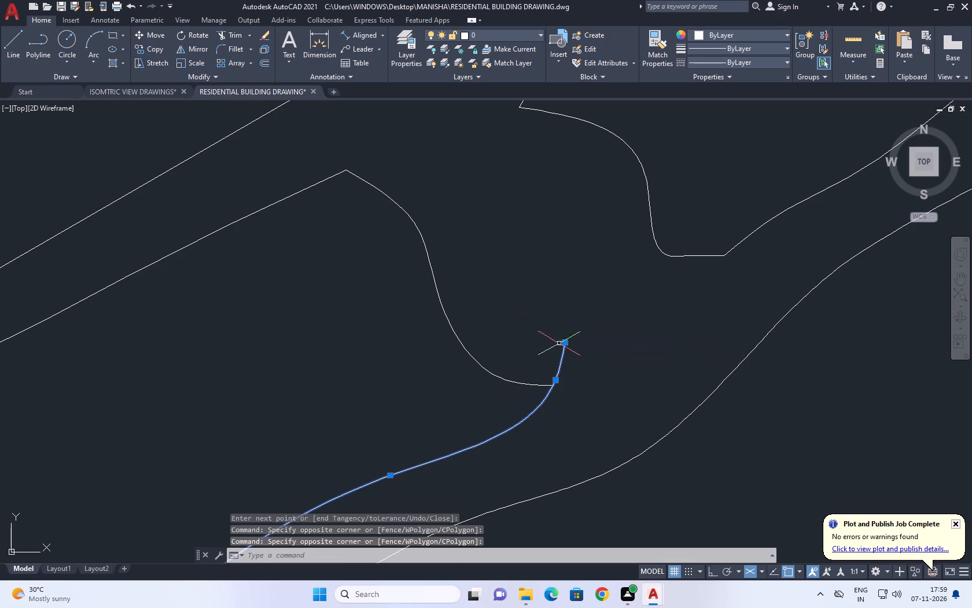
pyautogui.click(563, 345)
pyautogui.click(551, 384)
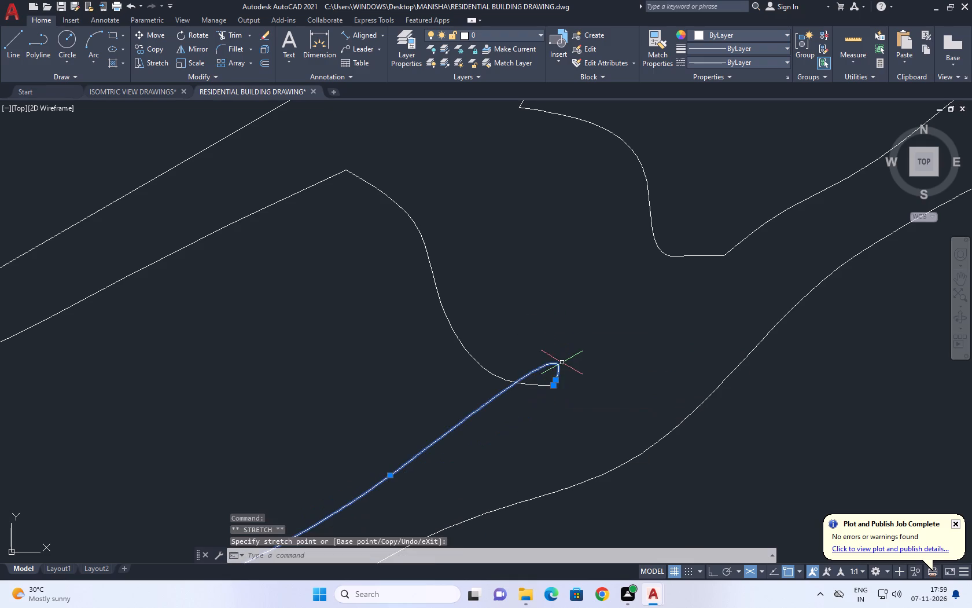
pyautogui.scroll(4, 550, 380)
pyautogui.click(564, 401)
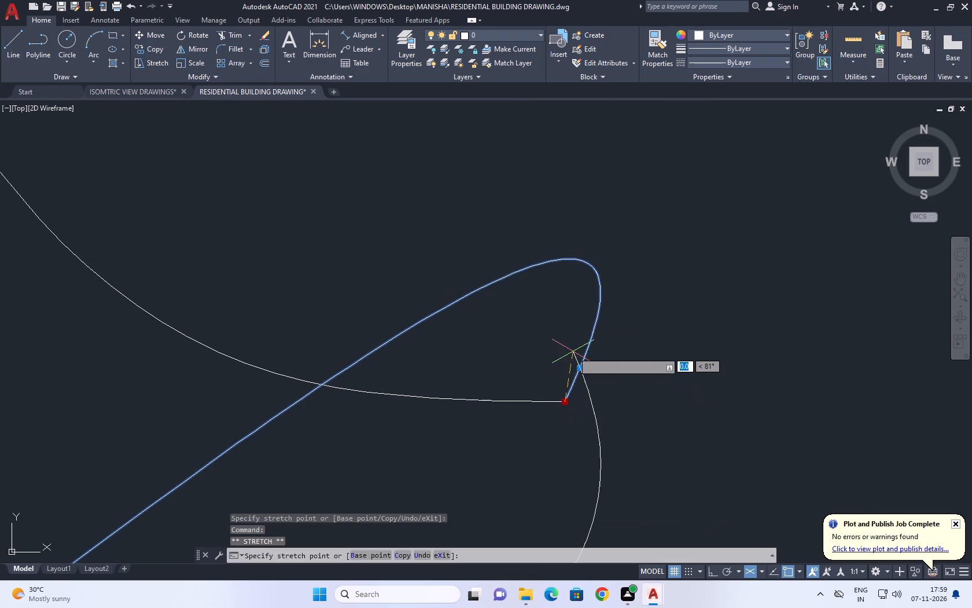
pyautogui.click(575, 364)
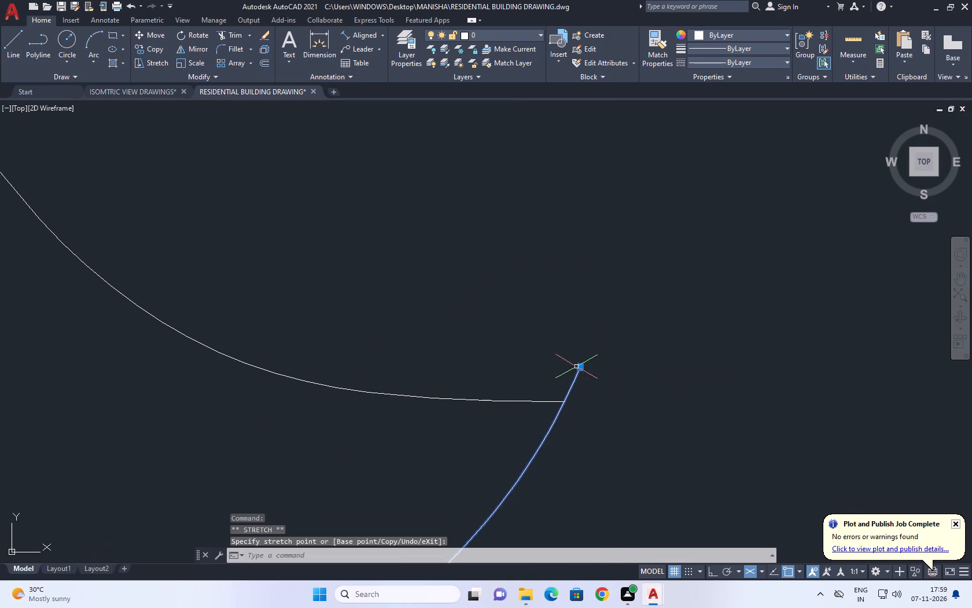
pyautogui.scroll(2, 575, 378)
pyautogui.click(587, 352)
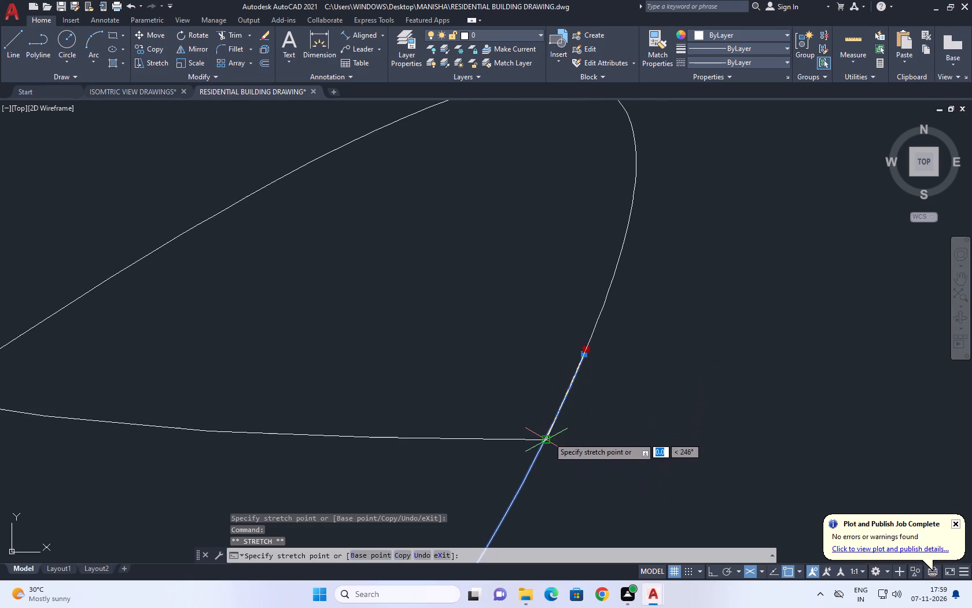
pyautogui.click(546, 442)
# Stretch the fit point next to that spline end back along the front edge to remove the loop at the pillow corner.
pyautogui.scroll(-3, 553, 405)
pyautogui.scroll(-3, 570, 351)
pyautogui.scroll(3, 568, 374)
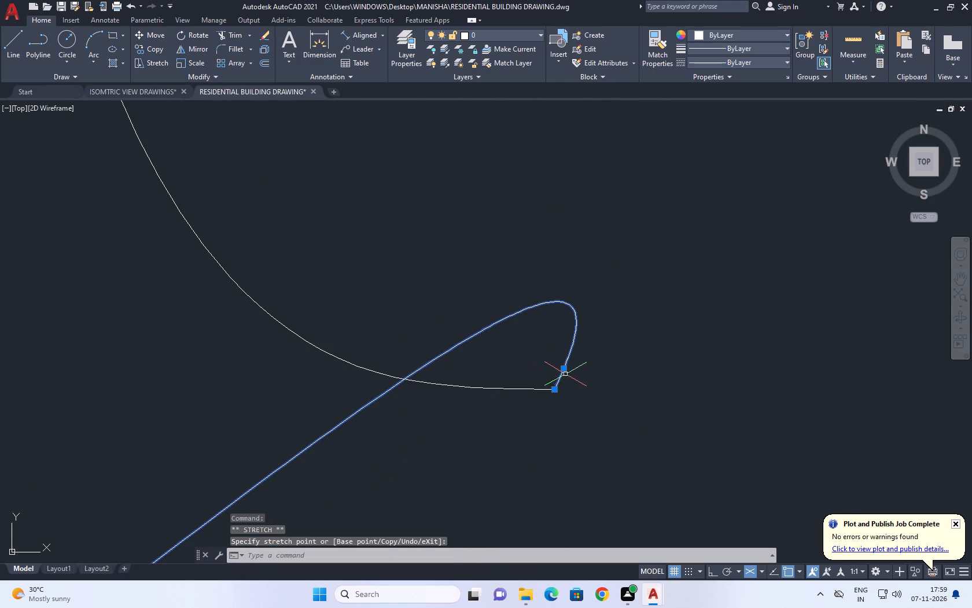
pyautogui.click(564, 370)
pyautogui.moveTo(494, 432); pyautogui.dragTo(495, 442)
pyautogui.scroll(-7, 547, 377)
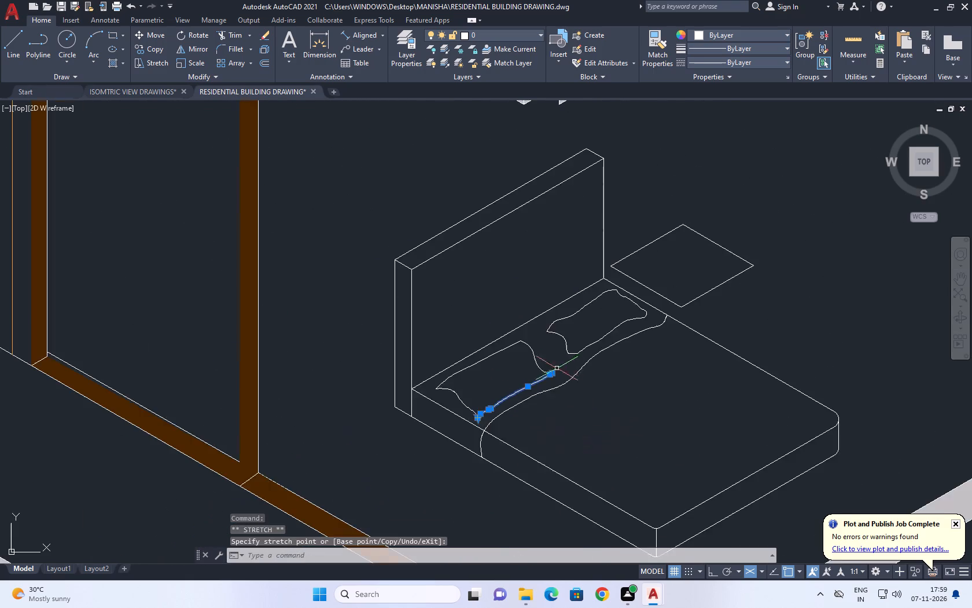
pyautogui.moveTo(556, 366); pyautogui.dragTo(549, 389, button='middle')
pyautogui.press('Escape')
# With Ortho on, draw four isometric lines outlining a second bedside top on the bed's southwest side near the headboard, about 0.4 along the bed.
pyautogui.moveTo(588, 376); pyautogui.dragTo(521, 413, button='middle')
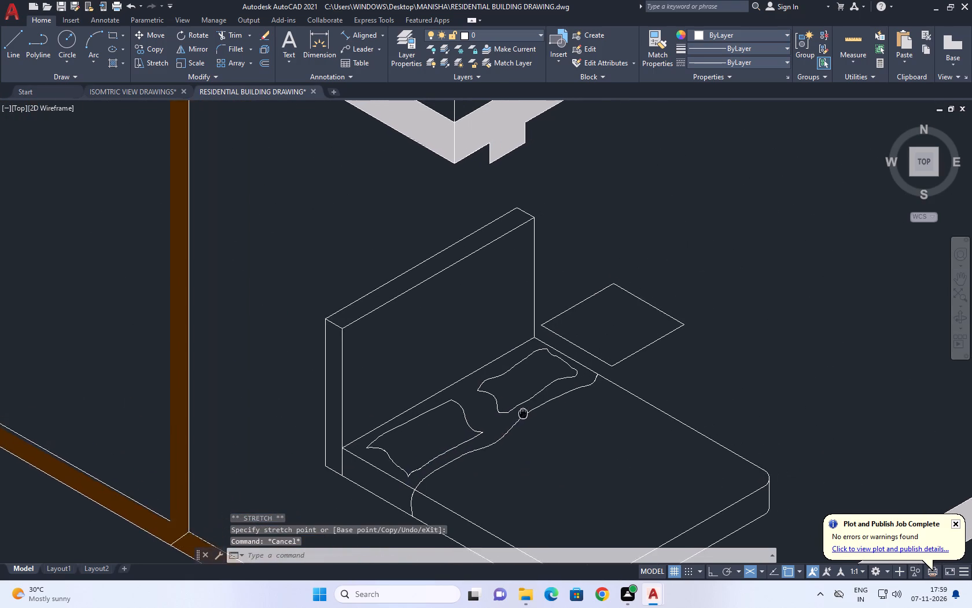
pyautogui.moveTo(521, 413); pyautogui.dragTo(446, 405, button='middle')
pyautogui.moveTo(329, 452); pyautogui.dragTo(443, 314, button='middle')
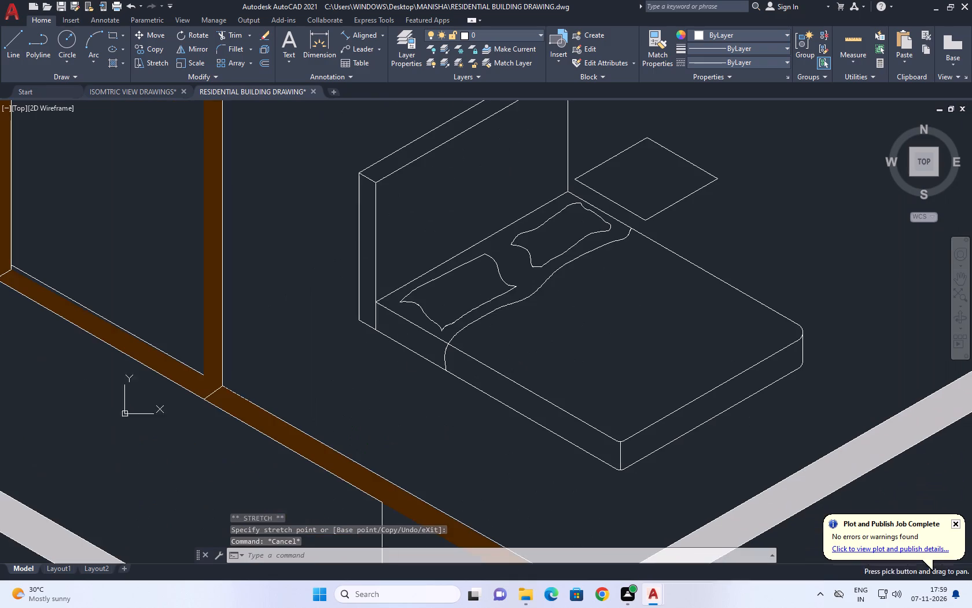
pyautogui.moveTo(562, 251); pyautogui.dragTo(575, 280, button='middle')
pyautogui.moveTo(400, 444); pyautogui.dragTo(470, 412, button='middle')
pyautogui.press('l')
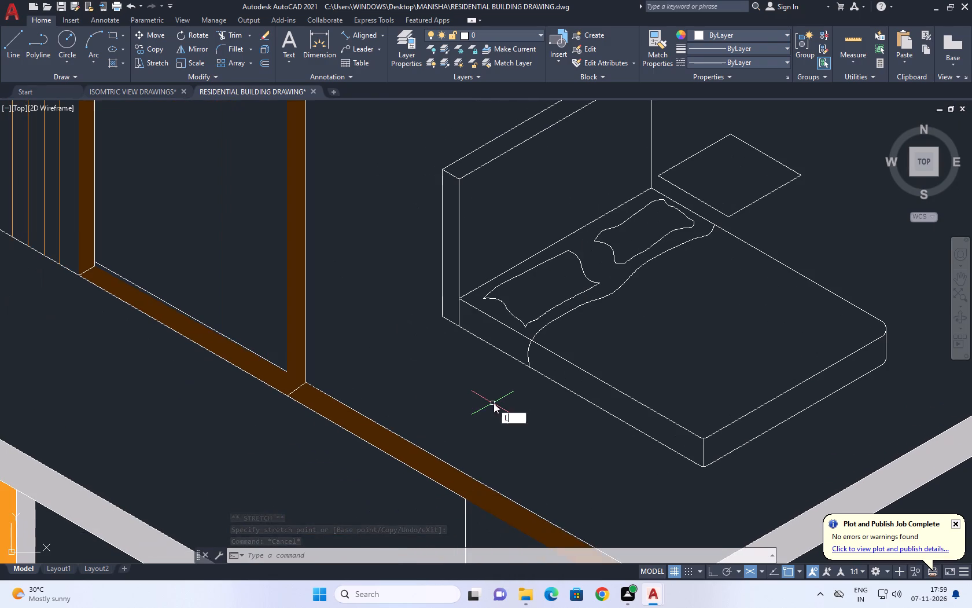
pyautogui.press('space')
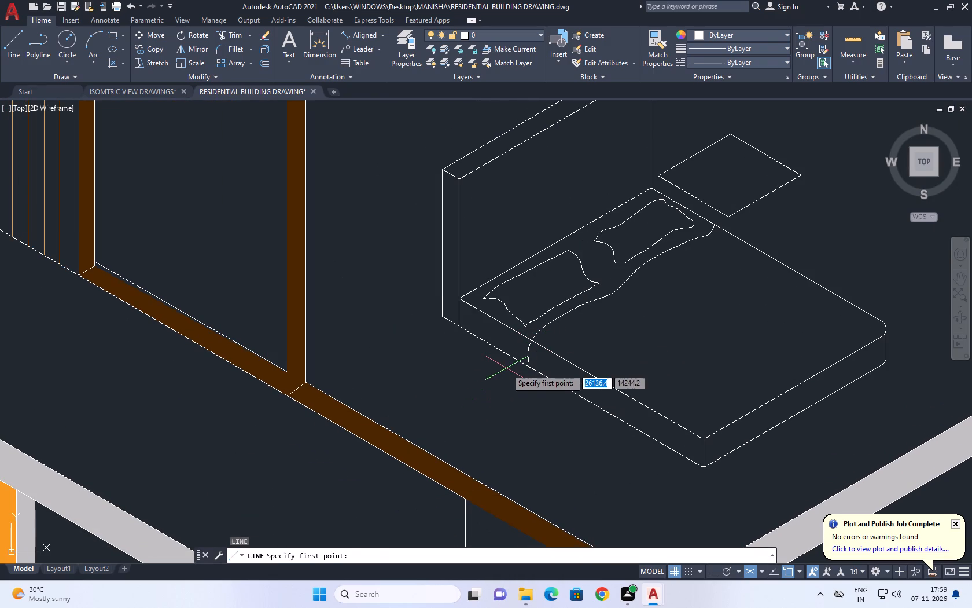
pyautogui.click(509, 374)
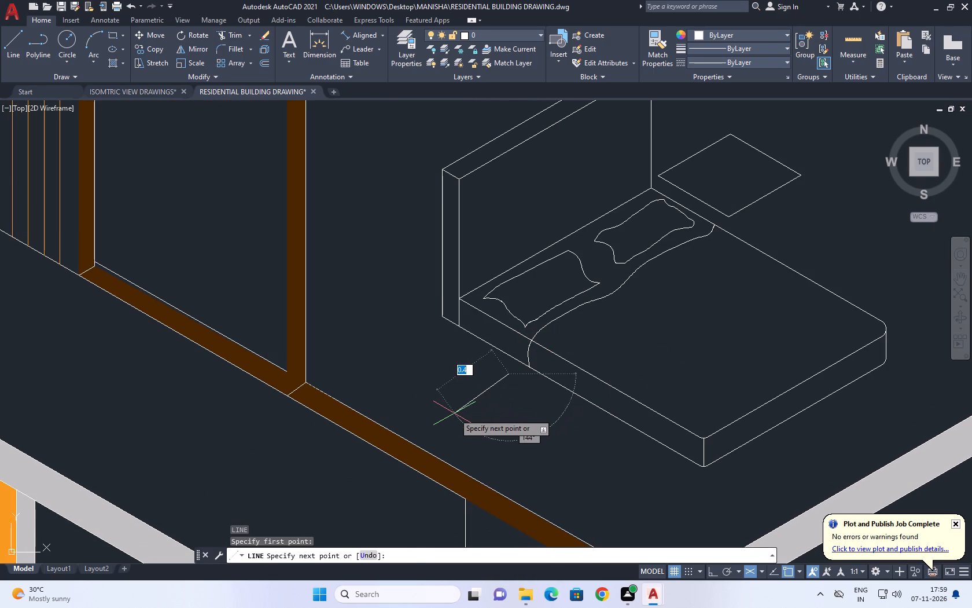
pyautogui.press('F8')
pyautogui.click(435, 415)
pyautogui.click(375, 371)
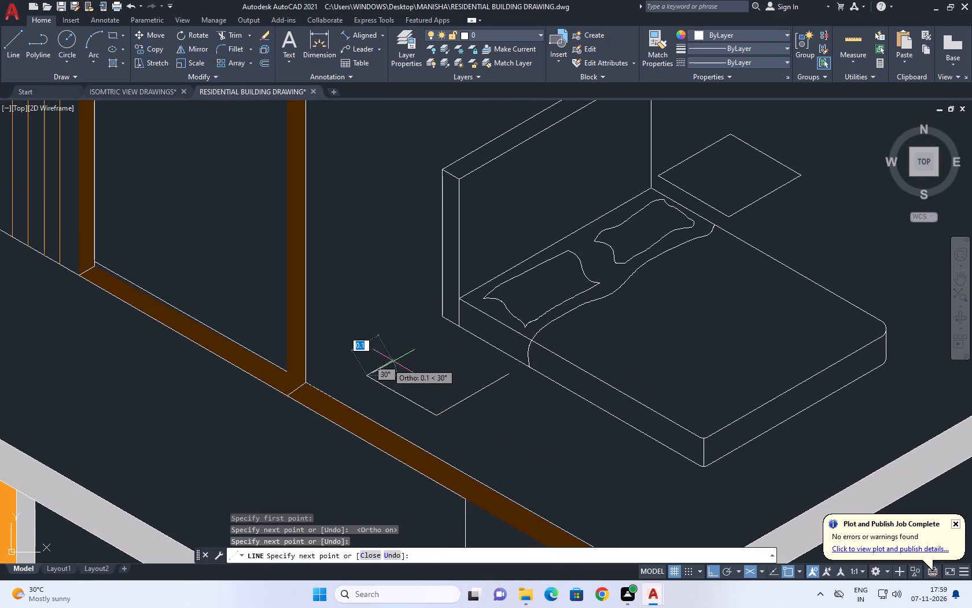
pyautogui.scroll(2, 430, 345)
pyautogui.click(467, 318)
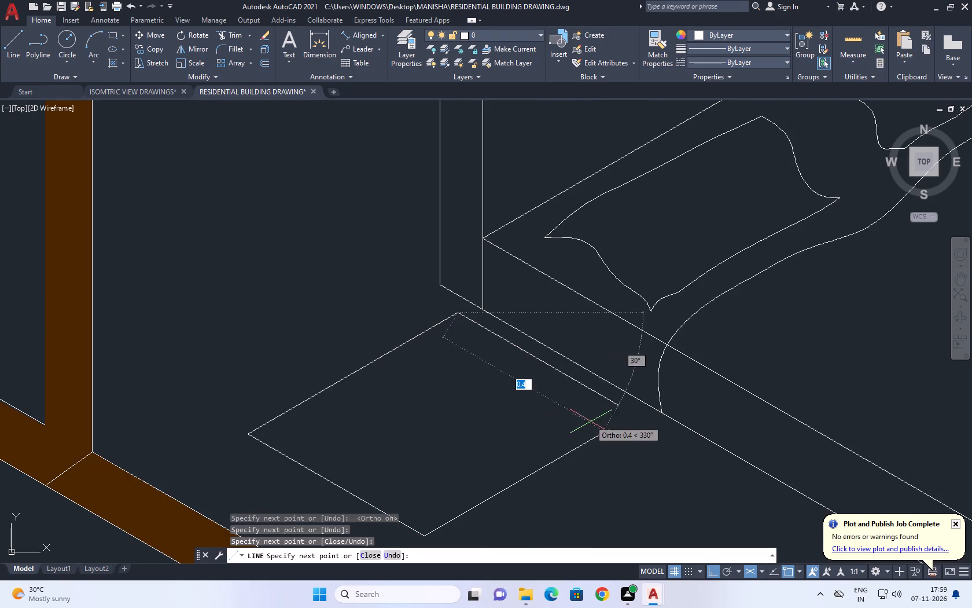
pyautogui.click(617, 415)
pyautogui.press('space')
# Fillet the two open ends of the second bedside outline into a closed corner with radius 0.
pyautogui.write('F')
pyautogui.press('space')
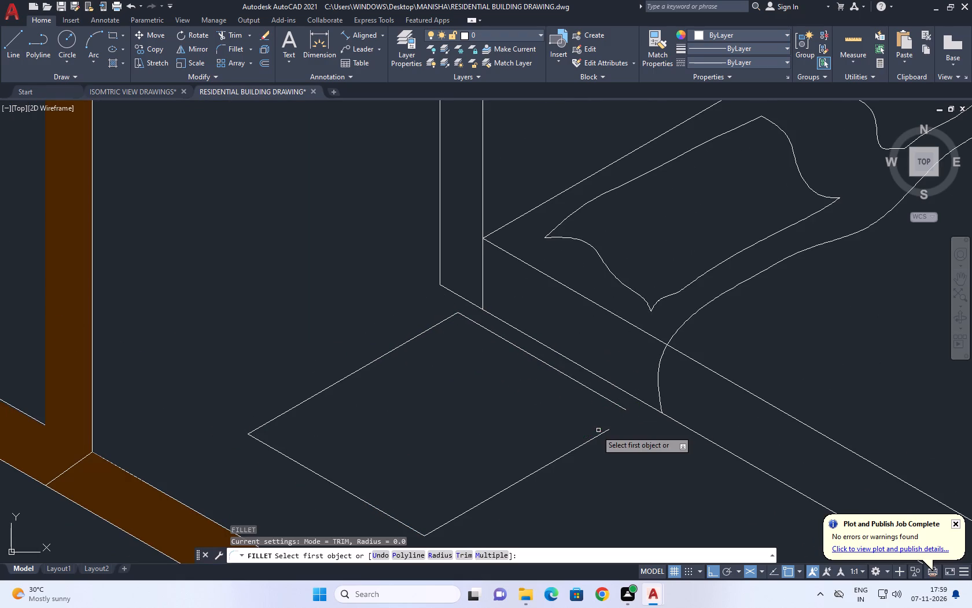
pyautogui.click(599, 435)
pyautogui.click(619, 409)
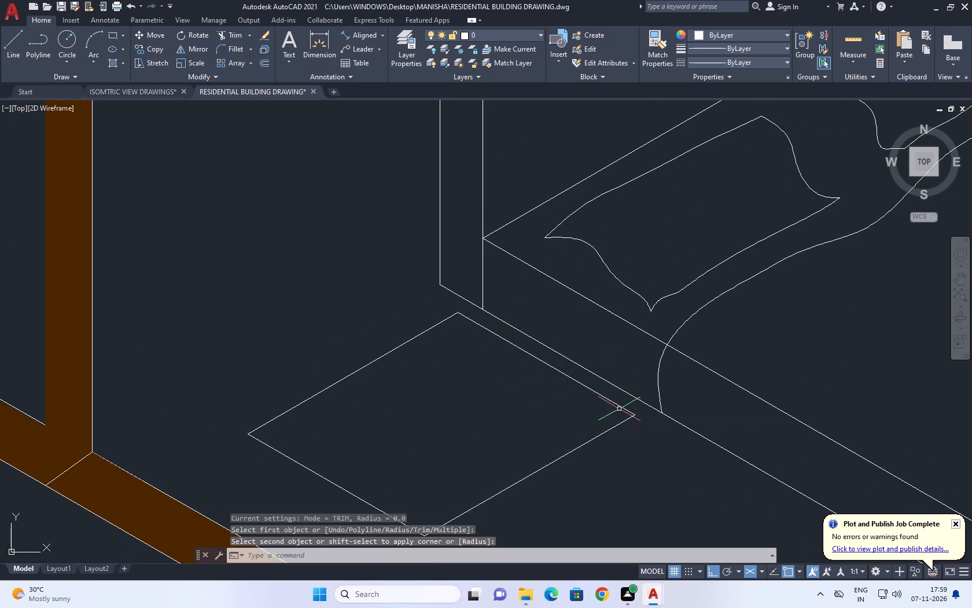
# Copy the four-line bedside outline straight down twice in the right isoplane, about 0.1 and 0.2 below the original.
pyautogui.scroll(-1, 587, 397)
pyautogui.moveTo(590, 448); pyautogui.dragTo(579, 386, button='middle')
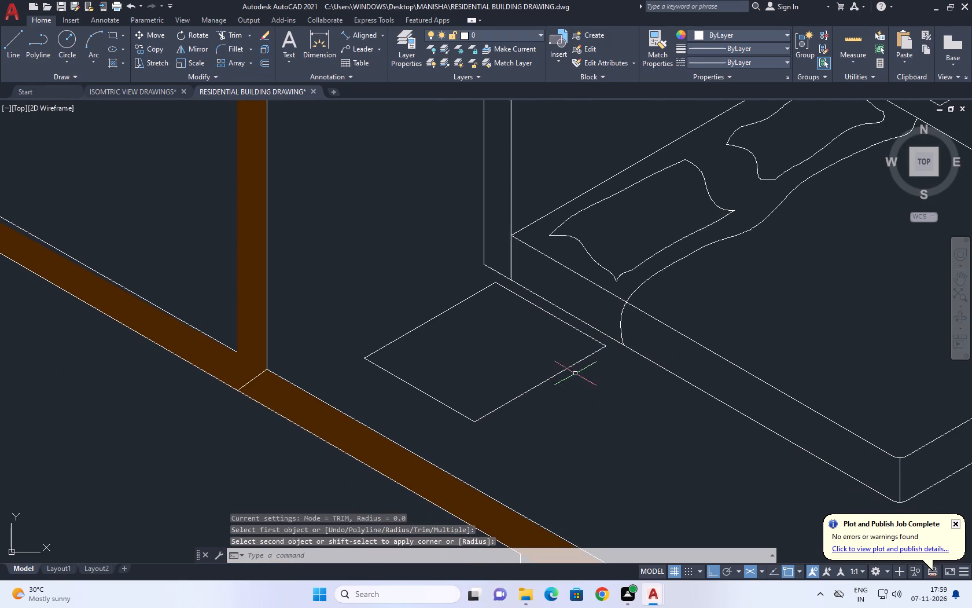
pyautogui.click(570, 395)
pyautogui.click(539, 367)
pyautogui.click(556, 316)
pyautogui.moveTo(492, 305); pyautogui.dragTo(485, 305)
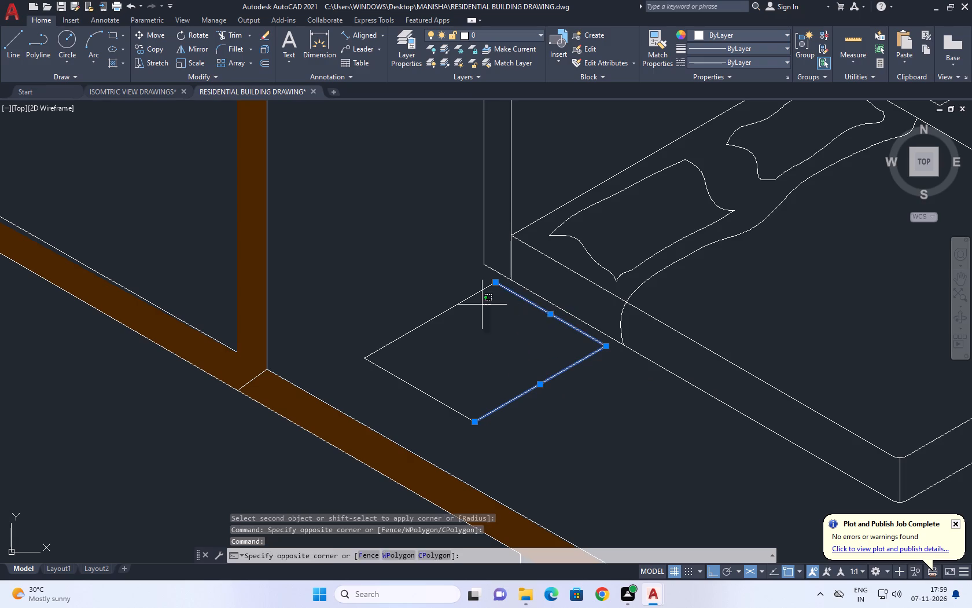
pyautogui.click(432, 294)
pyautogui.click(432, 379)
pyautogui.click(411, 398)
pyautogui.moveTo(485, 406); pyautogui.dragTo(492, 400, button='middle')
pyautogui.press('c')
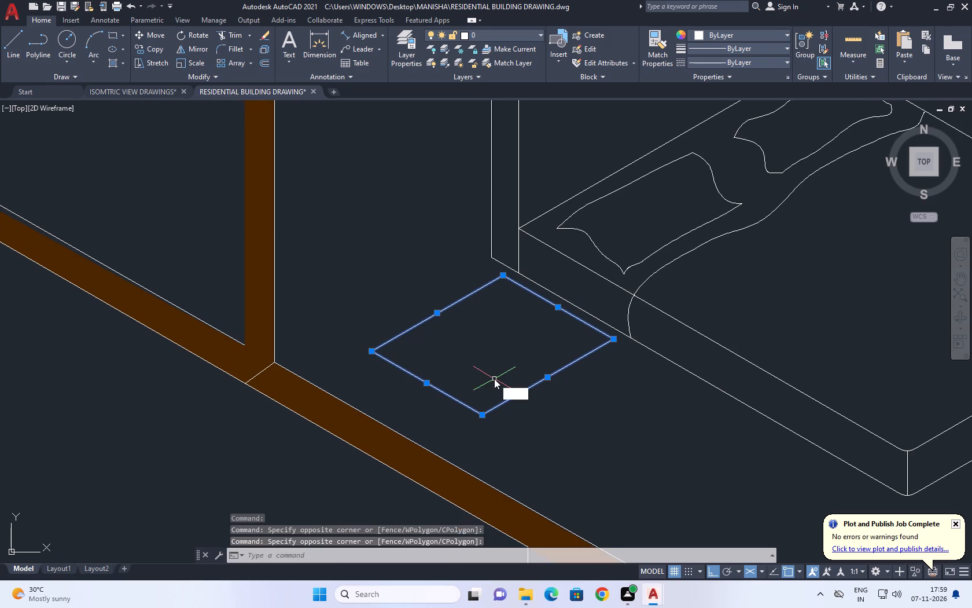
pyautogui.press('o')
pyautogui.press('space')
pyautogui.click(483, 416)
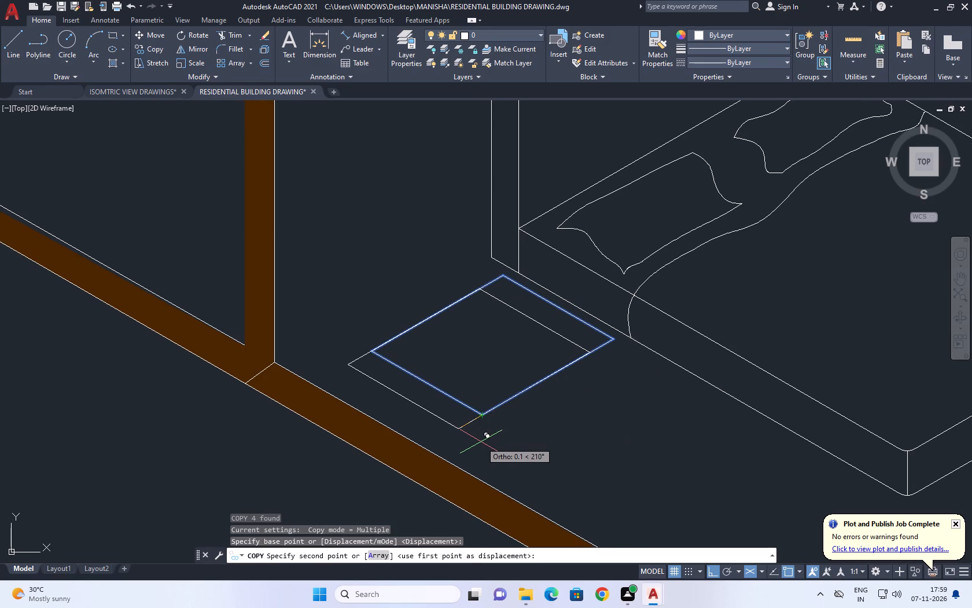
pyautogui.press('F5')
pyautogui.click(482, 442)
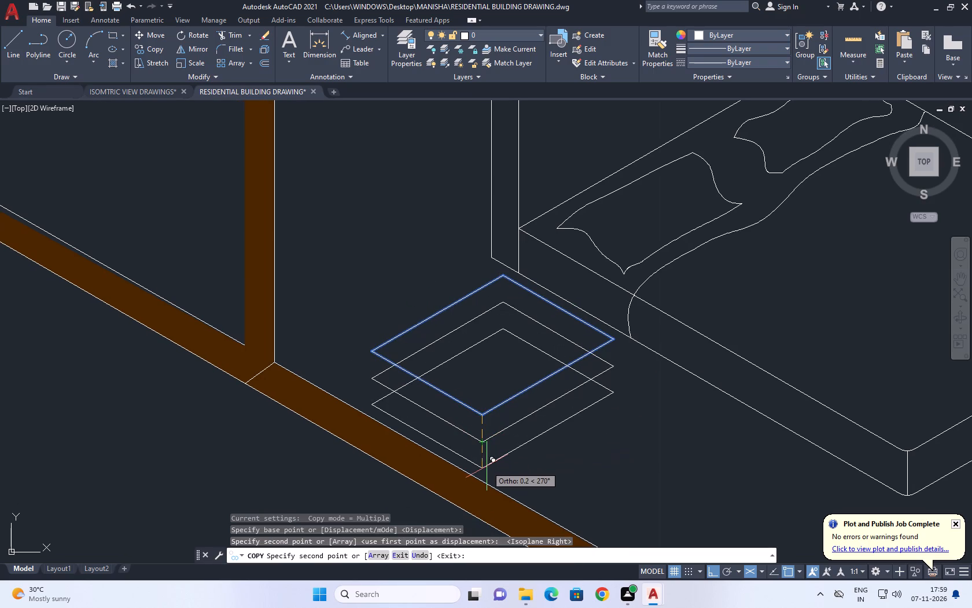
pyautogui.click(485, 466)
pyautogui.press('space')
# Draw vertical edge lines at the three visible corners of the southwest bedside table, joining the top outline to both lower copies.
pyautogui.moveTo(431, 391); pyautogui.dragTo(438, 401, button='middle')
pyautogui.press('l')
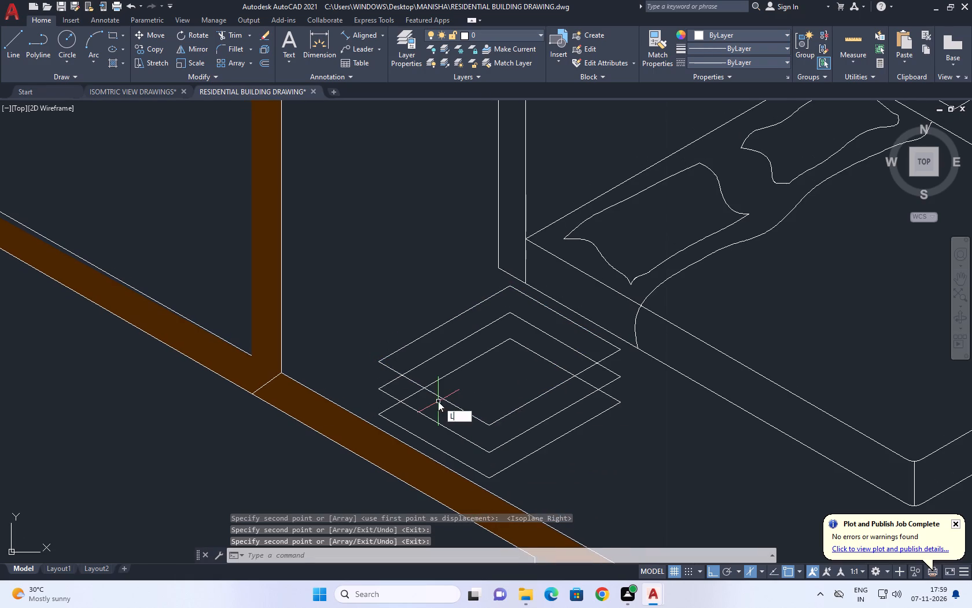
pyautogui.press('space')
pyautogui.click(384, 357)
pyautogui.click(379, 390)
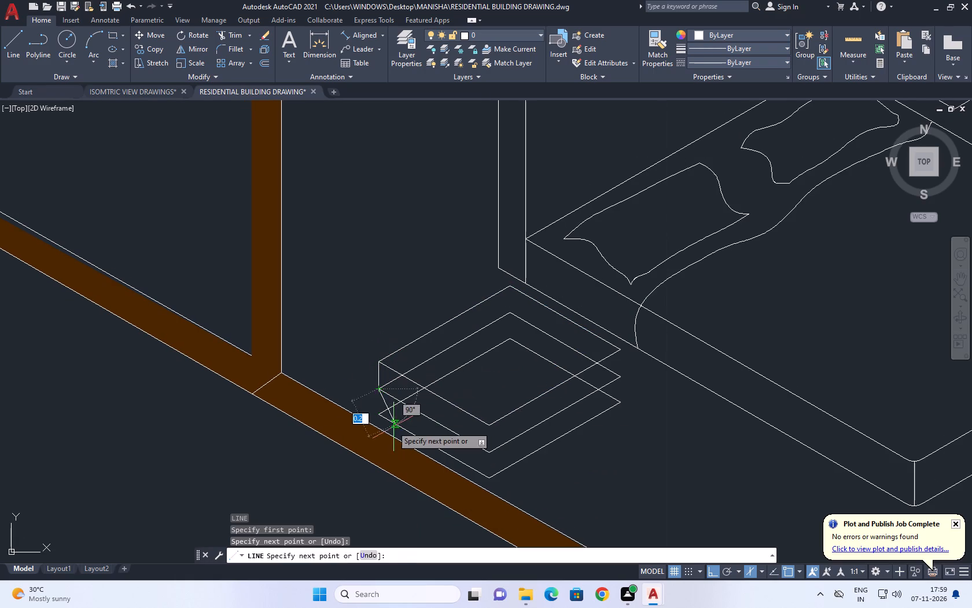
pyautogui.click(382, 415)
pyautogui.press('space')
pyautogui.press('space')
pyautogui.click(487, 425)
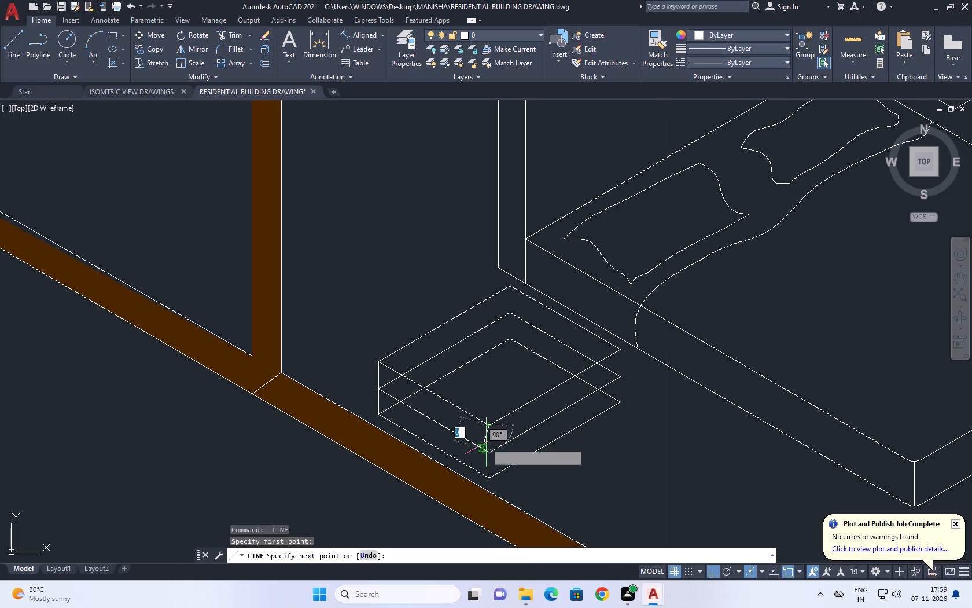
pyautogui.click(485, 448)
pyautogui.click(490, 479)
pyautogui.press('space')
pyautogui.press('space')
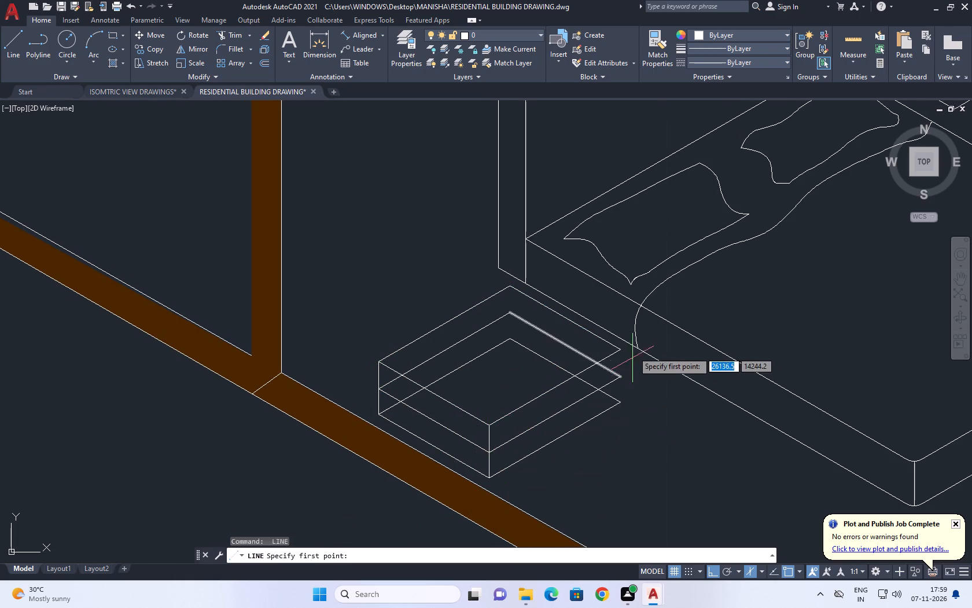
pyautogui.click(620, 347)
pyautogui.click(621, 373)
pyautogui.click(617, 404)
pyautogui.press('space')
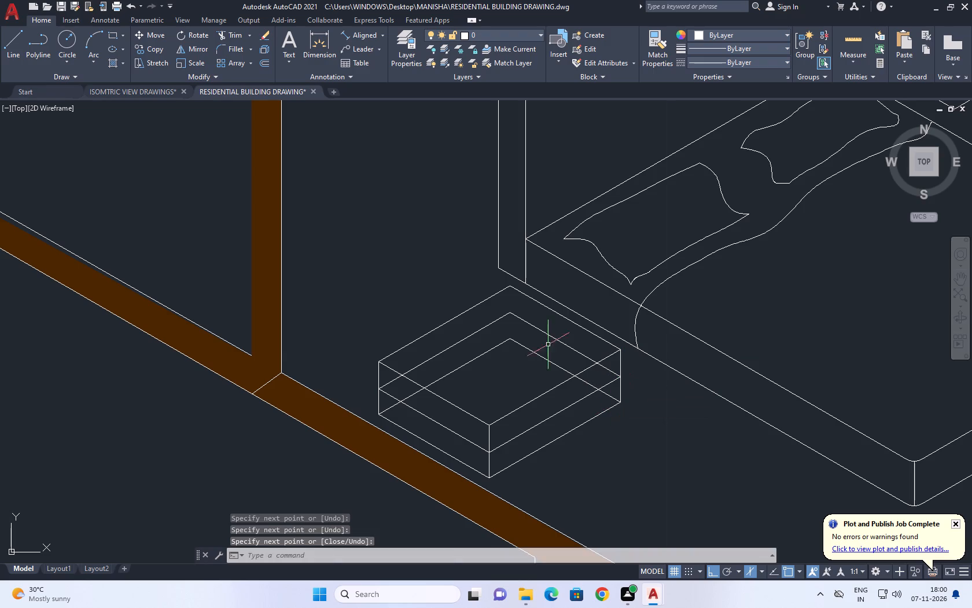
# Erase the four hidden back lines of the two lower outlines so the bedside table reads as a solid box.
pyautogui.click(547, 335)
pyautogui.click(517, 367)
pyautogui.moveTo(506, 337); pyautogui.dragTo(498, 337)
pyautogui.click(492, 332)
pyautogui.click(481, 329)
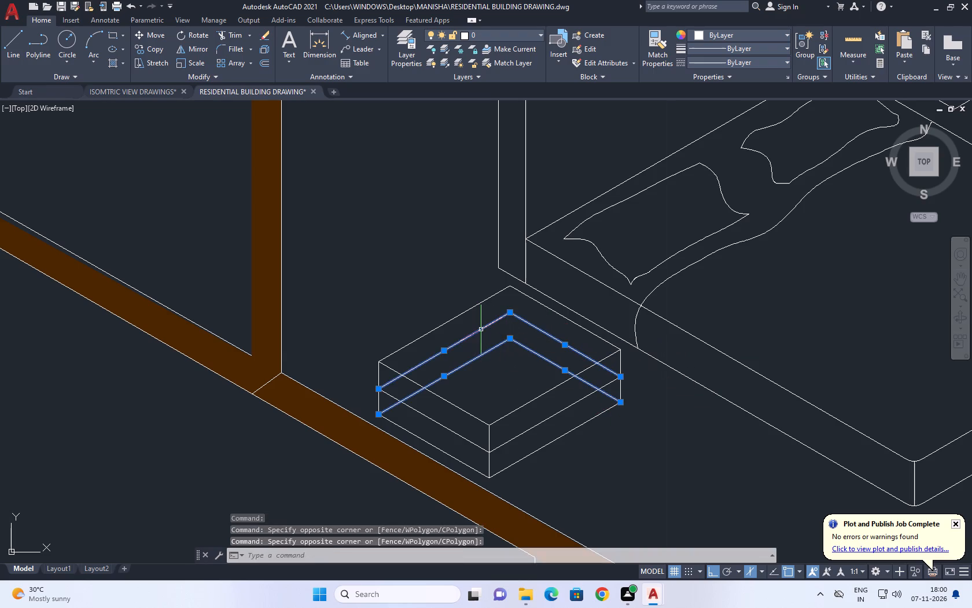
pyautogui.press('Delete')
# Erase the four-line flat bedside outline on the northeast side of the bed.
pyautogui.moveTo(573, 381); pyautogui.dragTo(520, 359, button='middle')
pyautogui.scroll(-2, 481, 336)
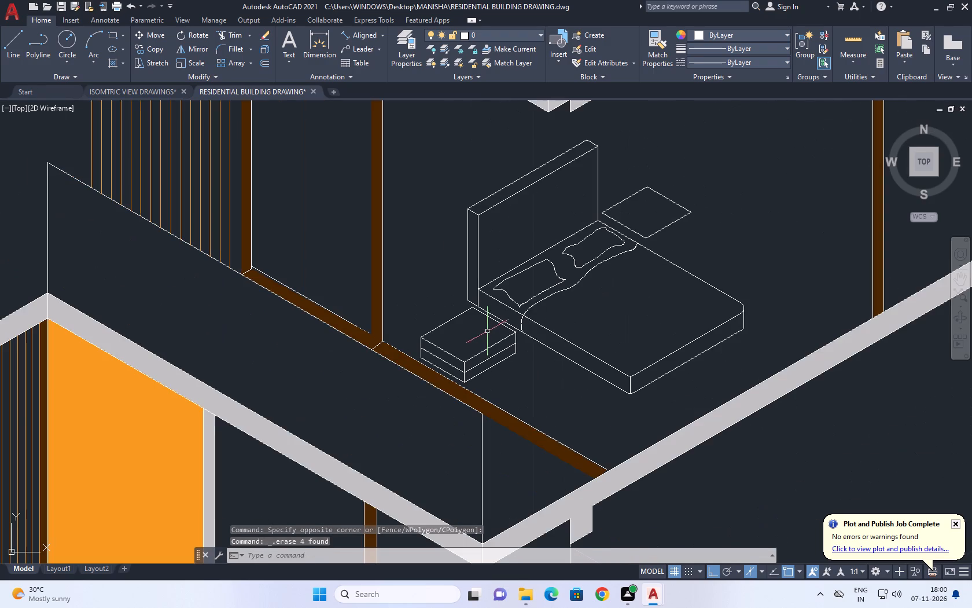
pyautogui.moveTo(626, 259); pyautogui.dragTo(576, 319, button='middle')
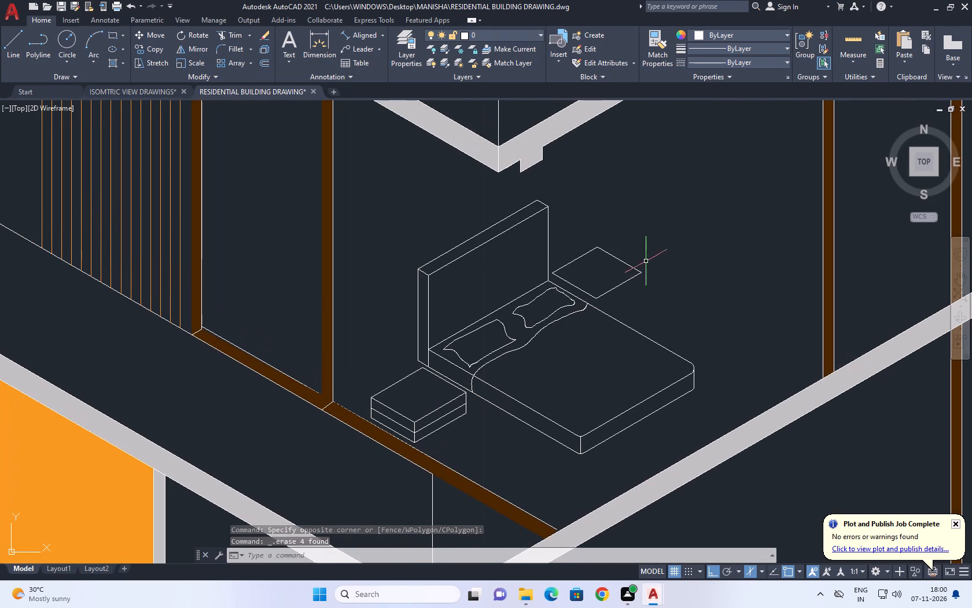
pyautogui.scroll(2, 646, 284)
pyautogui.moveTo(645, 286); pyautogui.dragTo(627, 257)
pyautogui.click(590, 188)
pyautogui.moveTo(476, 277); pyautogui.dragTo(474, 266)
pyautogui.click(454, 192)
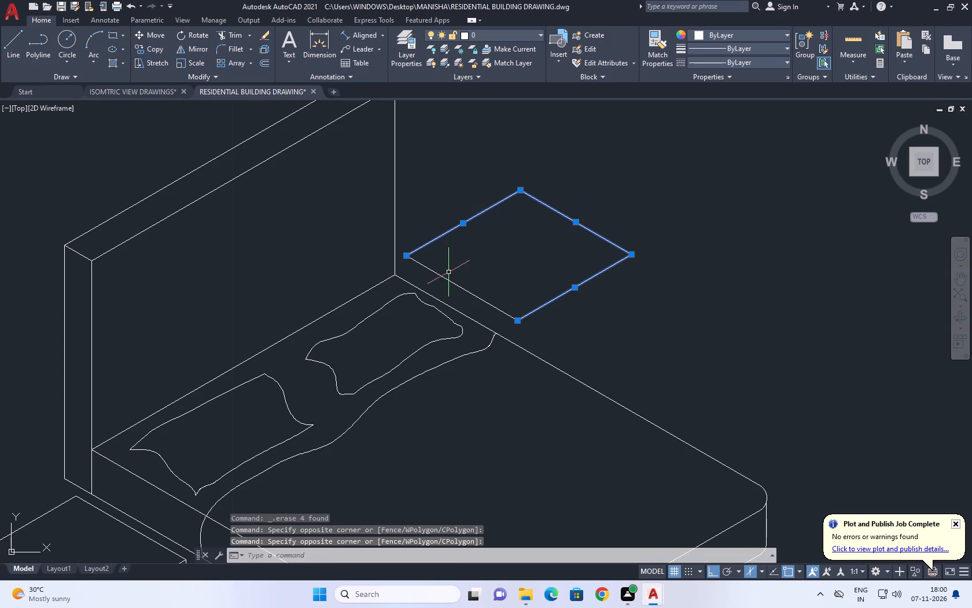
pyautogui.click(448, 273)
pyautogui.click(440, 272)
pyautogui.click(439, 280)
pyautogui.click(436, 265)
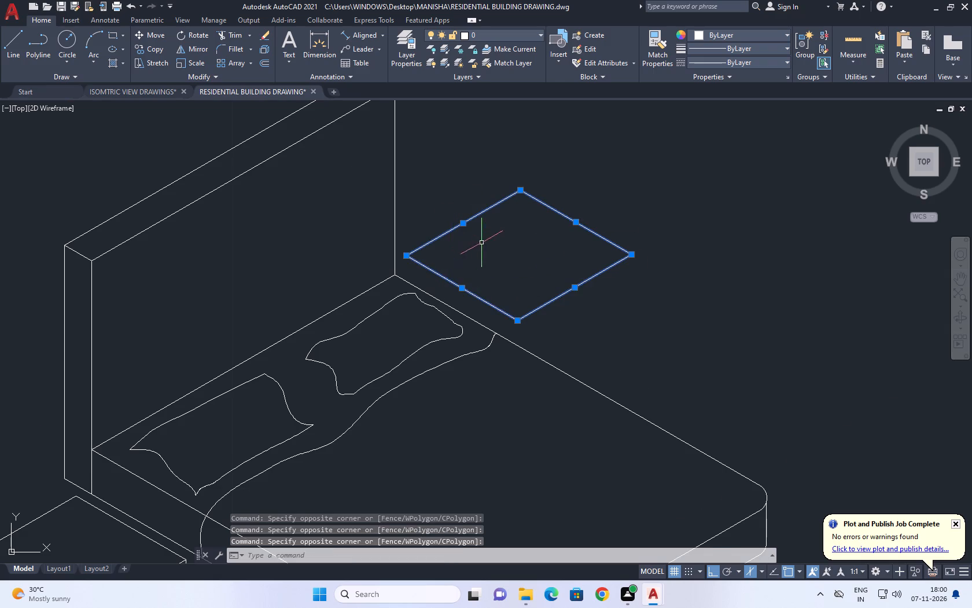
pyautogui.scroll(-1, 481, 242)
pyautogui.press('Delete')
# Copy the complete southwest bedside table along the 30° isometric axis, about 2.2, to the bed's northeast side.
pyautogui.scroll(1, 299, 489)
pyautogui.moveTo(296, 478); pyautogui.dragTo(354, 316, button='middle')
pyautogui.scroll(2, 344, 327)
pyautogui.moveTo(343, 366); pyautogui.dragTo(319, 325)
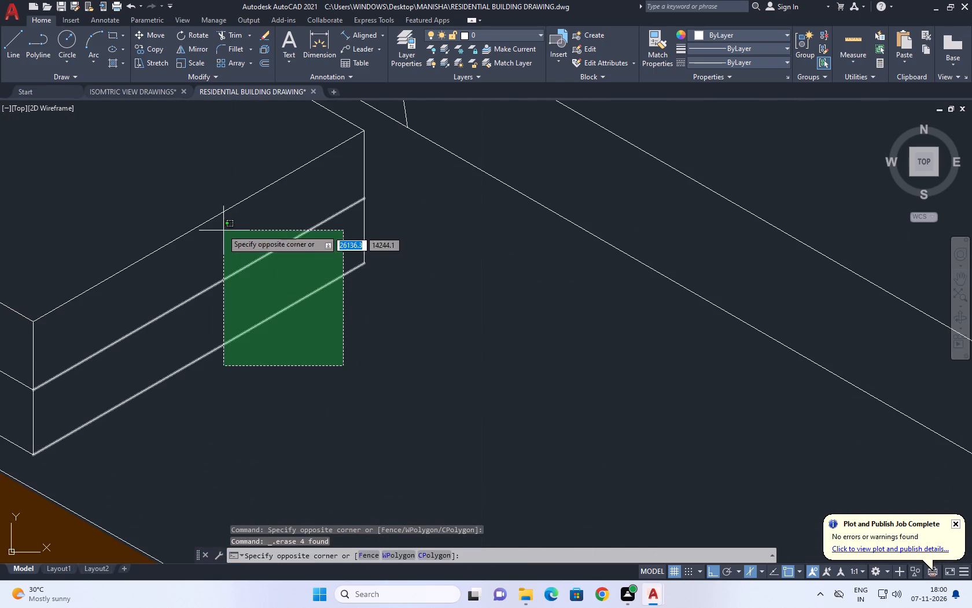
pyautogui.click(172, 198)
pyautogui.click(379, 201)
pyautogui.moveTo(344, 253); pyautogui.dragTo(347, 260)
pyautogui.scroll(-1, 385, 261)
pyautogui.moveTo(293, 246); pyautogui.dragTo(415, 291, button='middle')
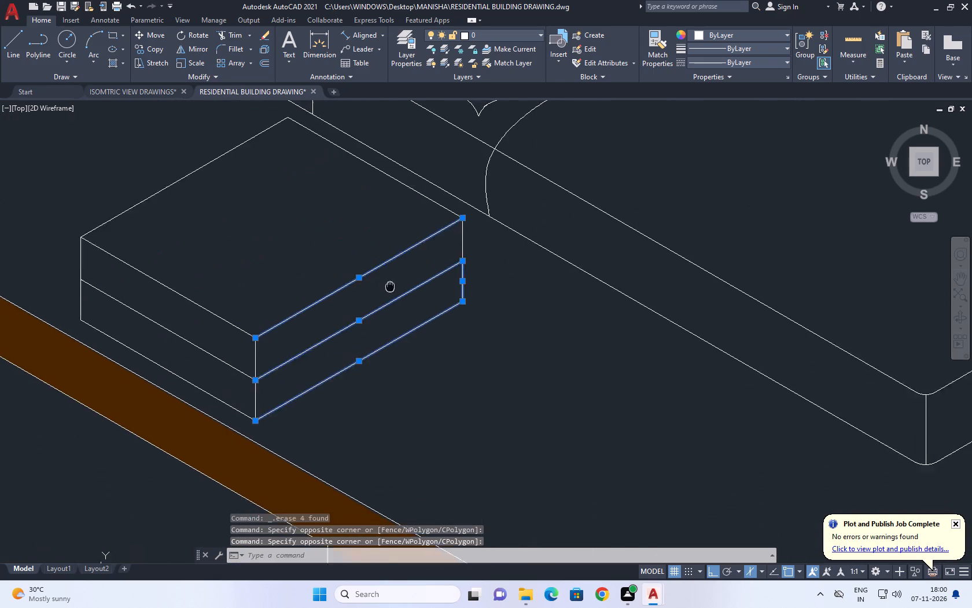
pyautogui.moveTo(415, 291); pyautogui.dragTo(447, 301, button='middle')
pyautogui.click(544, 282)
pyautogui.click(497, 257)
pyautogui.moveTo(311, 353); pyautogui.dragTo(472, 299, button='middle')
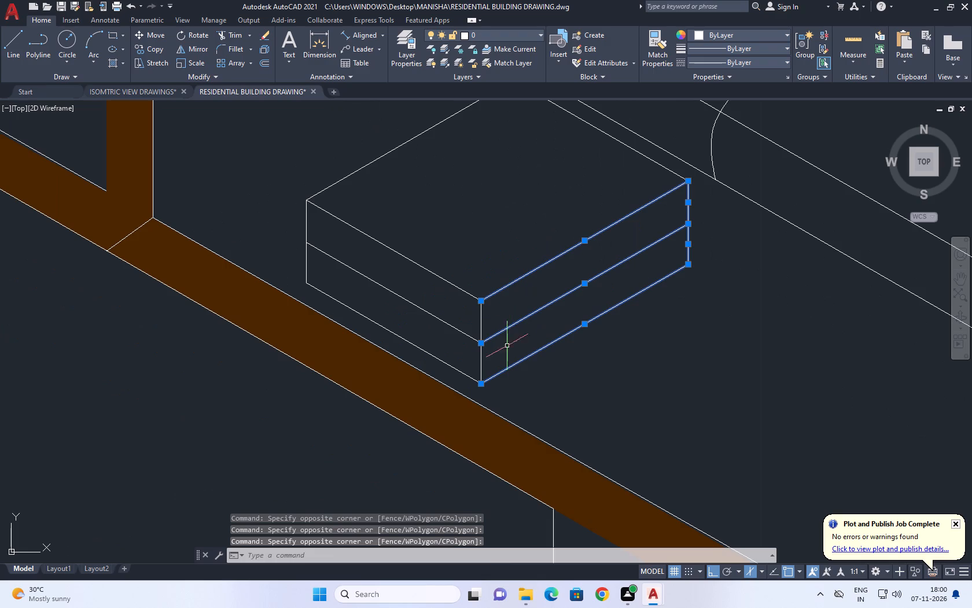
pyautogui.click(497, 349)
pyautogui.click(451, 296)
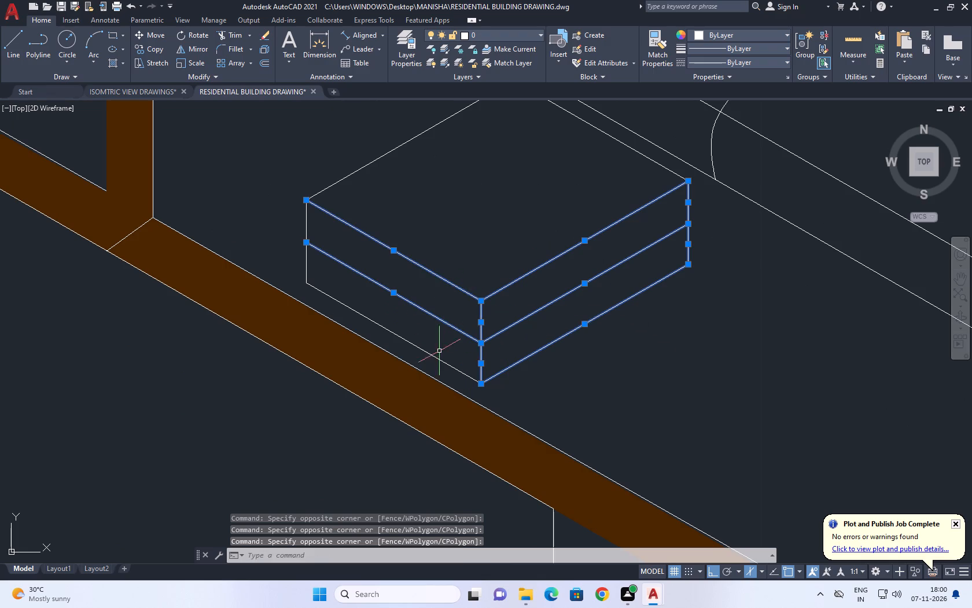
pyautogui.click(436, 361)
pyautogui.moveTo(335, 232); pyautogui.dragTo(474, 309, button='middle')
pyautogui.click(470, 216)
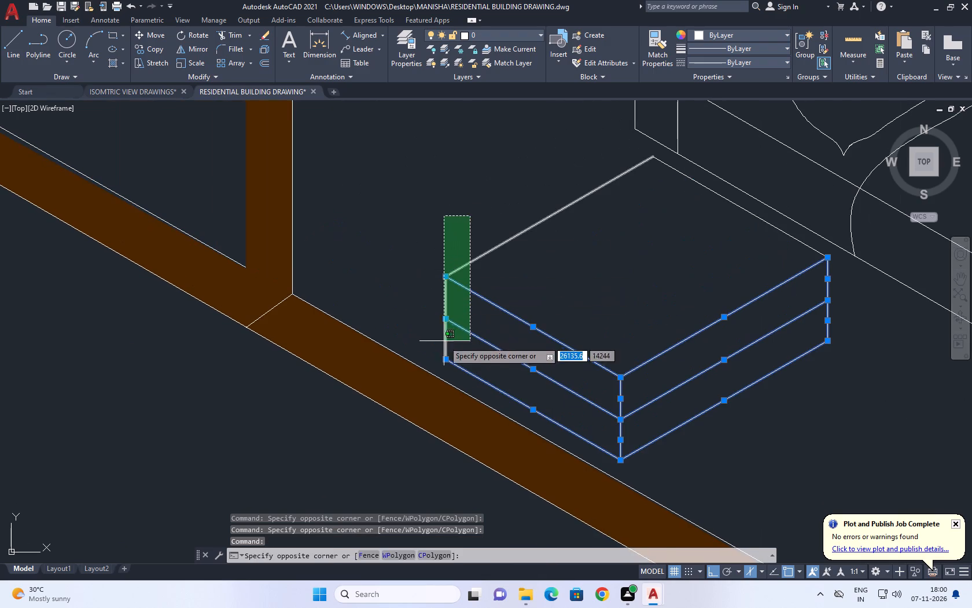
pyautogui.click(436, 350)
pyautogui.click(702, 184)
pyautogui.moveTo(653, 216); pyautogui.dragTo(573, 254, button='middle')
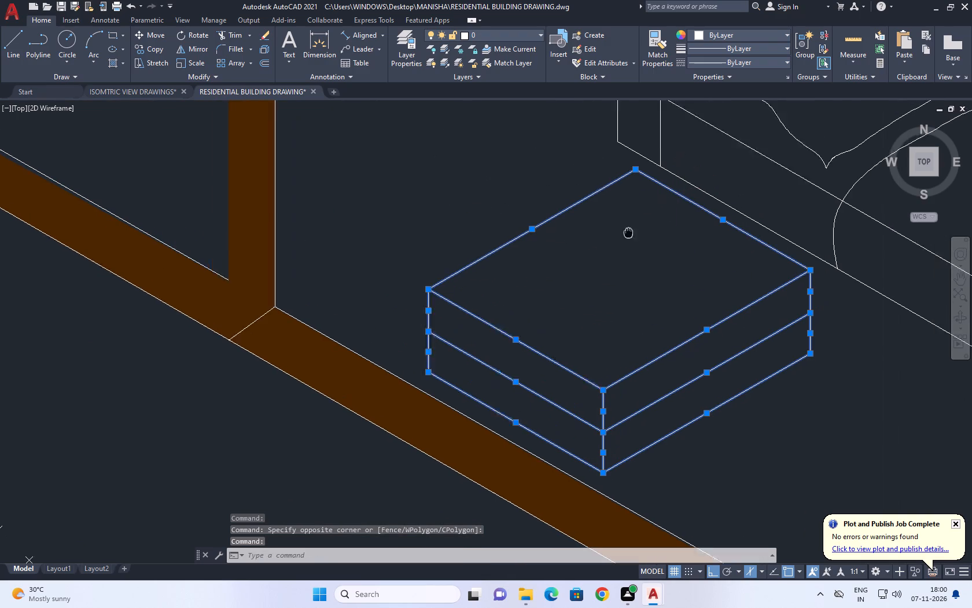
pyautogui.press('c')
pyautogui.write('O')
pyautogui.press('space')
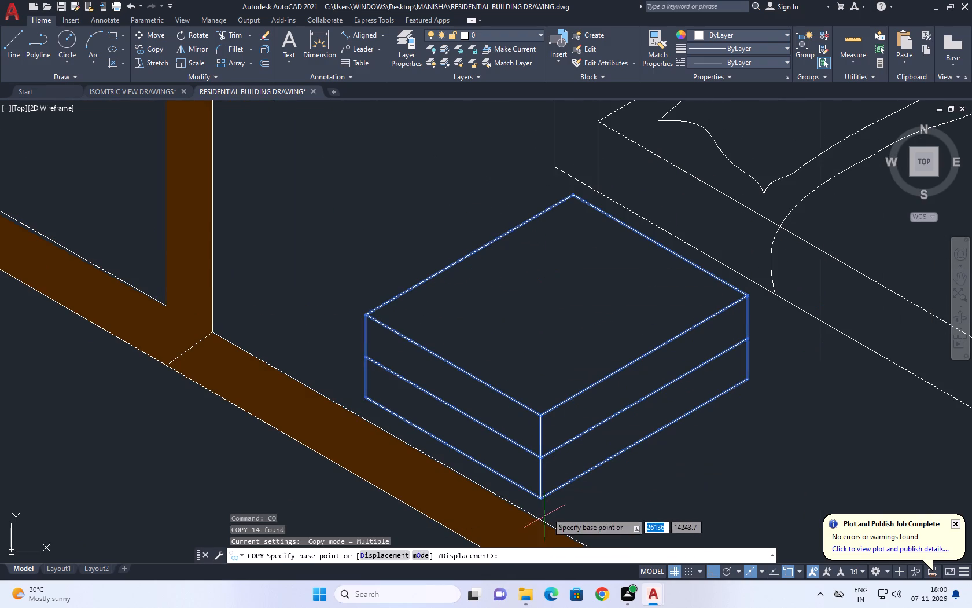
pyautogui.click(539, 497)
pyautogui.scroll(-3, 639, 454)
pyautogui.moveTo(781, 291); pyautogui.dragTo(776, 294, button='middle')
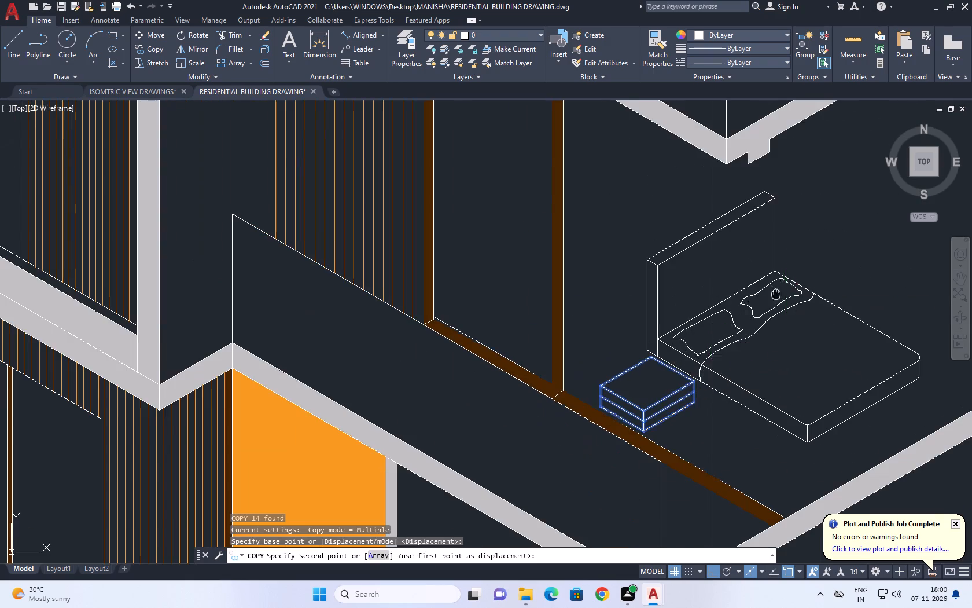
pyautogui.moveTo(776, 294); pyautogui.dragTo(616, 332, button='middle')
pyautogui.scroll(1, 697, 317)
pyautogui.scroll(2, 675, 367)
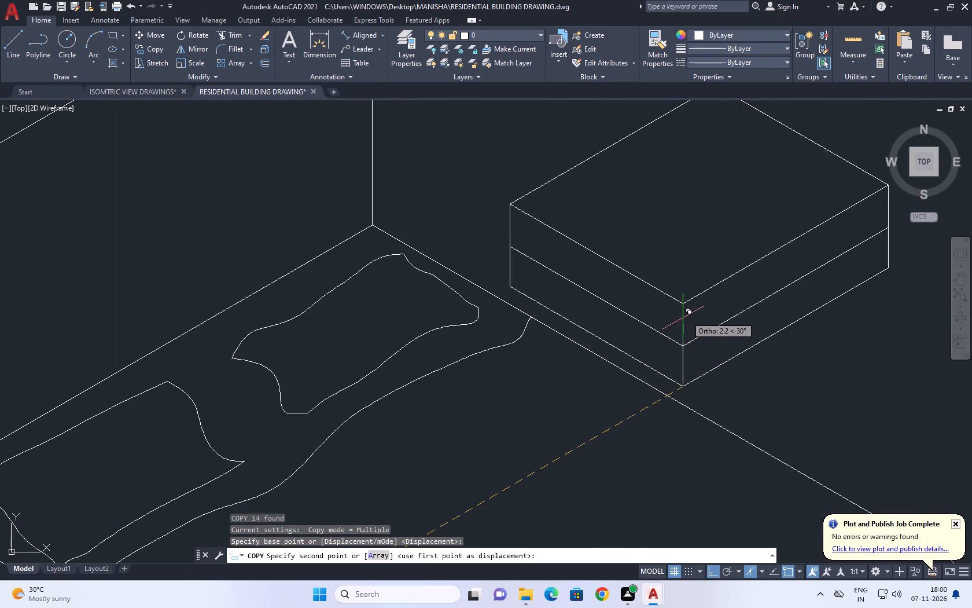
pyautogui.click(698, 310)
pyautogui.scroll(-2, 676, 273)
pyautogui.press('space')
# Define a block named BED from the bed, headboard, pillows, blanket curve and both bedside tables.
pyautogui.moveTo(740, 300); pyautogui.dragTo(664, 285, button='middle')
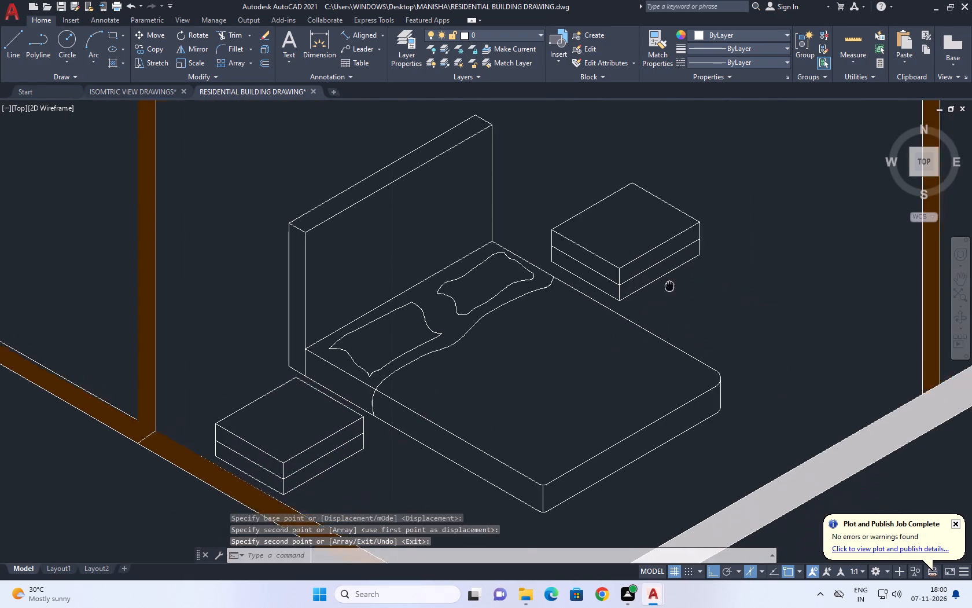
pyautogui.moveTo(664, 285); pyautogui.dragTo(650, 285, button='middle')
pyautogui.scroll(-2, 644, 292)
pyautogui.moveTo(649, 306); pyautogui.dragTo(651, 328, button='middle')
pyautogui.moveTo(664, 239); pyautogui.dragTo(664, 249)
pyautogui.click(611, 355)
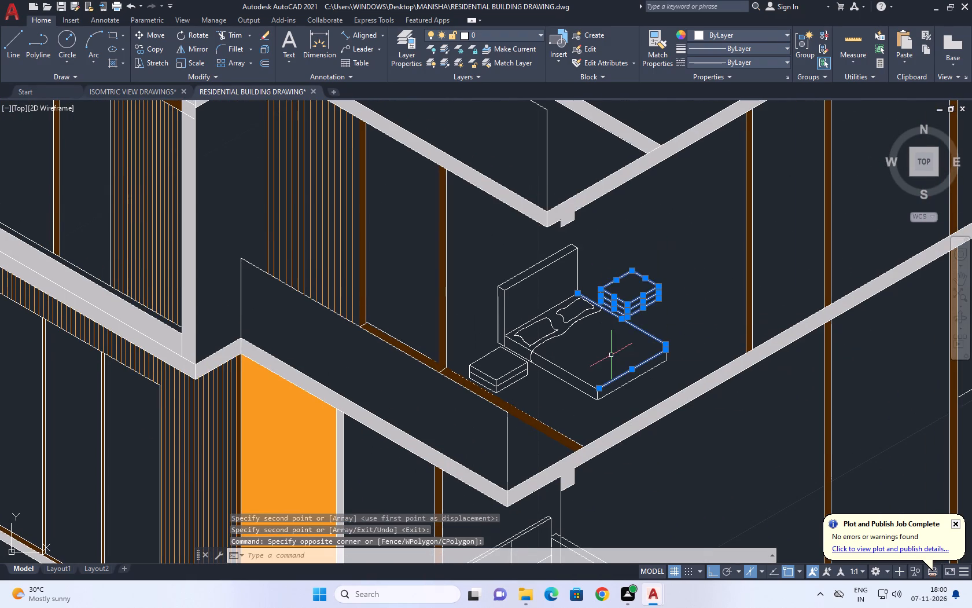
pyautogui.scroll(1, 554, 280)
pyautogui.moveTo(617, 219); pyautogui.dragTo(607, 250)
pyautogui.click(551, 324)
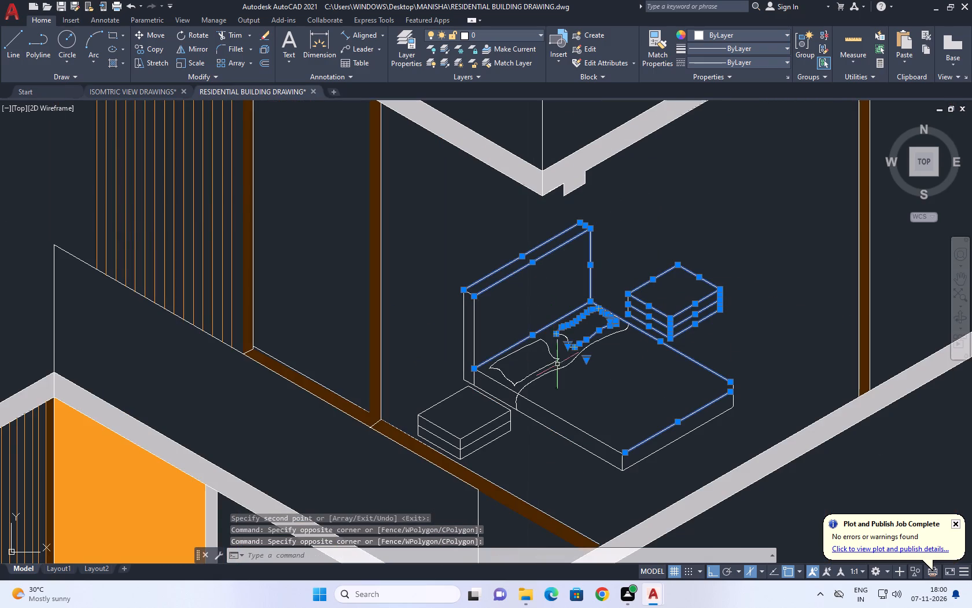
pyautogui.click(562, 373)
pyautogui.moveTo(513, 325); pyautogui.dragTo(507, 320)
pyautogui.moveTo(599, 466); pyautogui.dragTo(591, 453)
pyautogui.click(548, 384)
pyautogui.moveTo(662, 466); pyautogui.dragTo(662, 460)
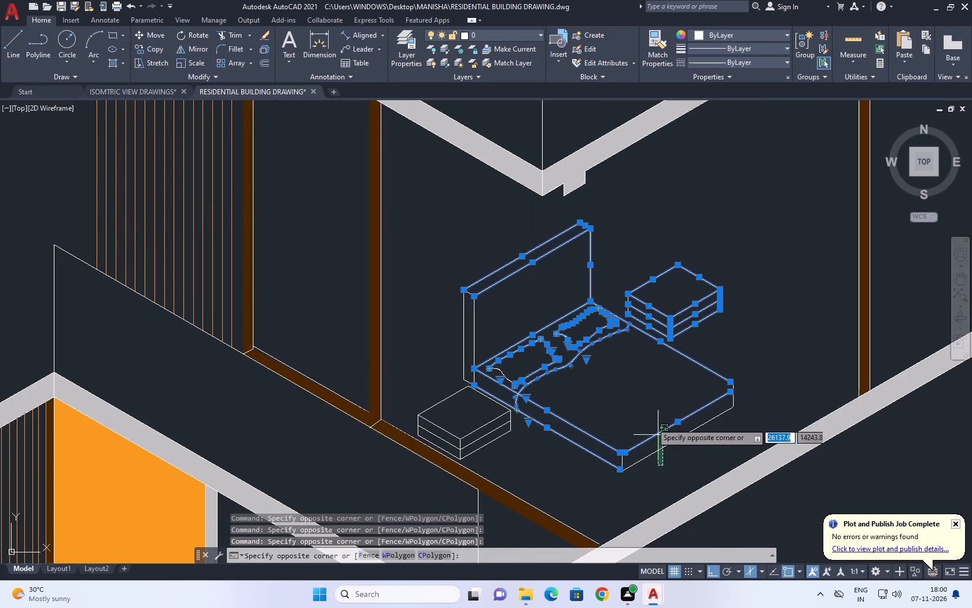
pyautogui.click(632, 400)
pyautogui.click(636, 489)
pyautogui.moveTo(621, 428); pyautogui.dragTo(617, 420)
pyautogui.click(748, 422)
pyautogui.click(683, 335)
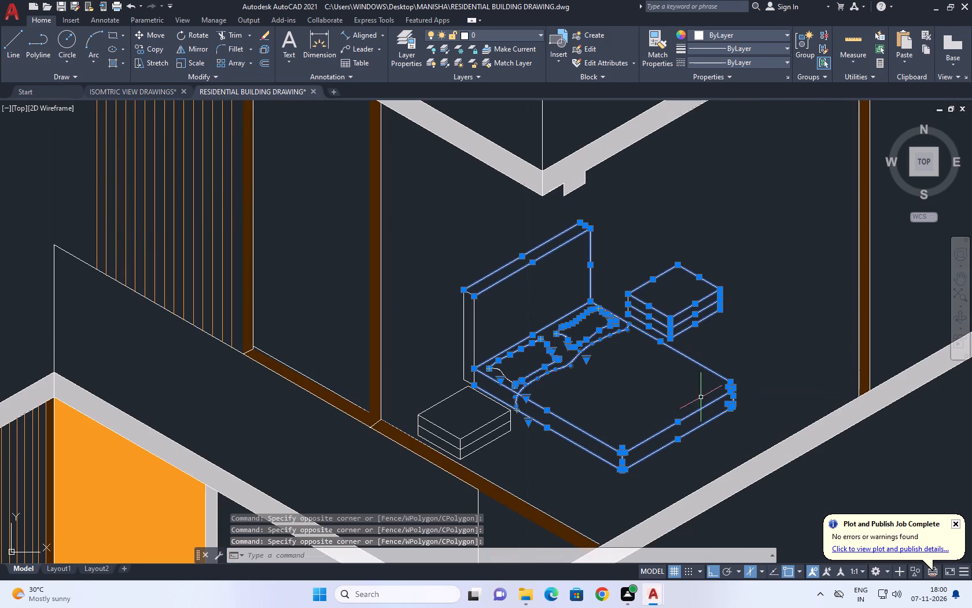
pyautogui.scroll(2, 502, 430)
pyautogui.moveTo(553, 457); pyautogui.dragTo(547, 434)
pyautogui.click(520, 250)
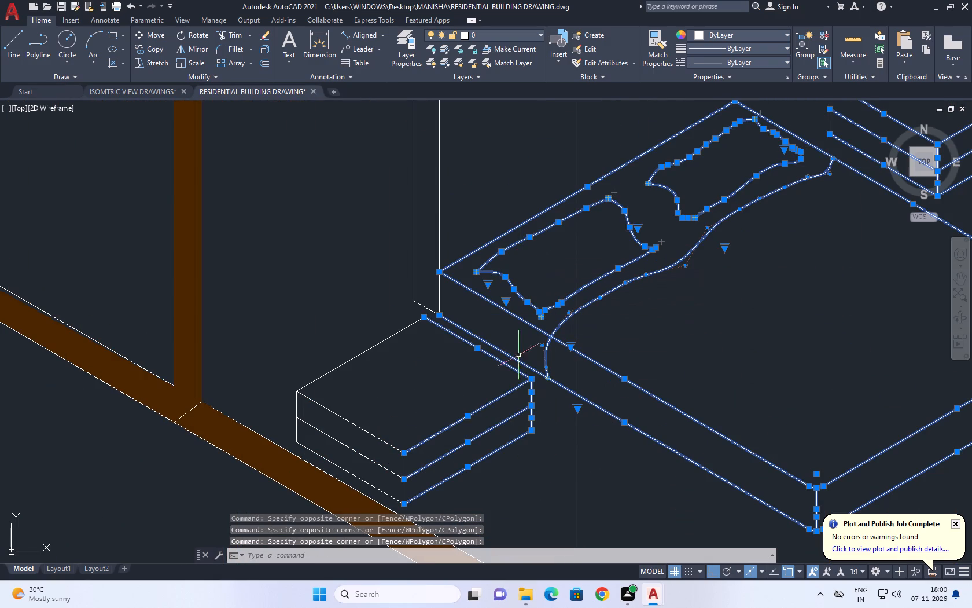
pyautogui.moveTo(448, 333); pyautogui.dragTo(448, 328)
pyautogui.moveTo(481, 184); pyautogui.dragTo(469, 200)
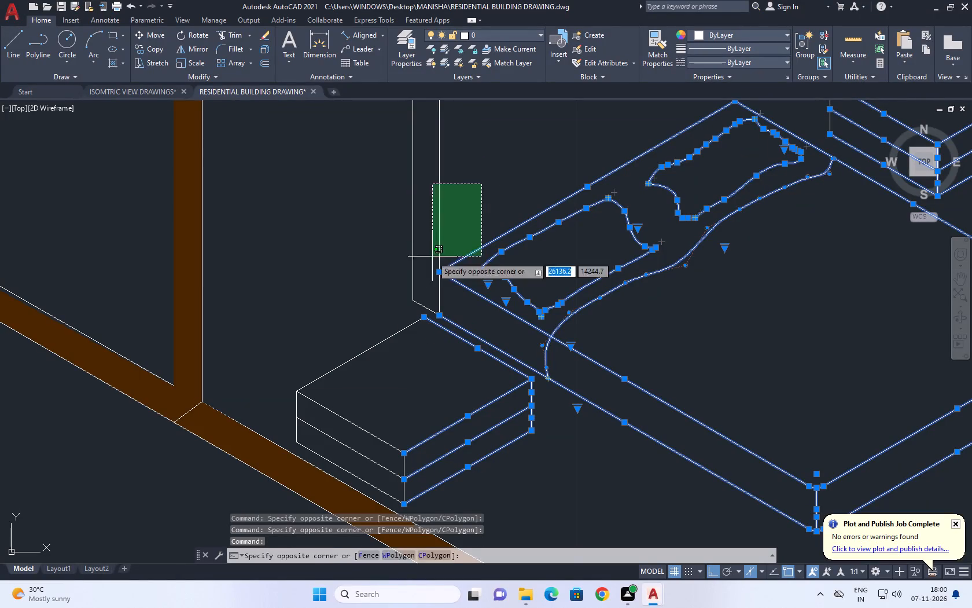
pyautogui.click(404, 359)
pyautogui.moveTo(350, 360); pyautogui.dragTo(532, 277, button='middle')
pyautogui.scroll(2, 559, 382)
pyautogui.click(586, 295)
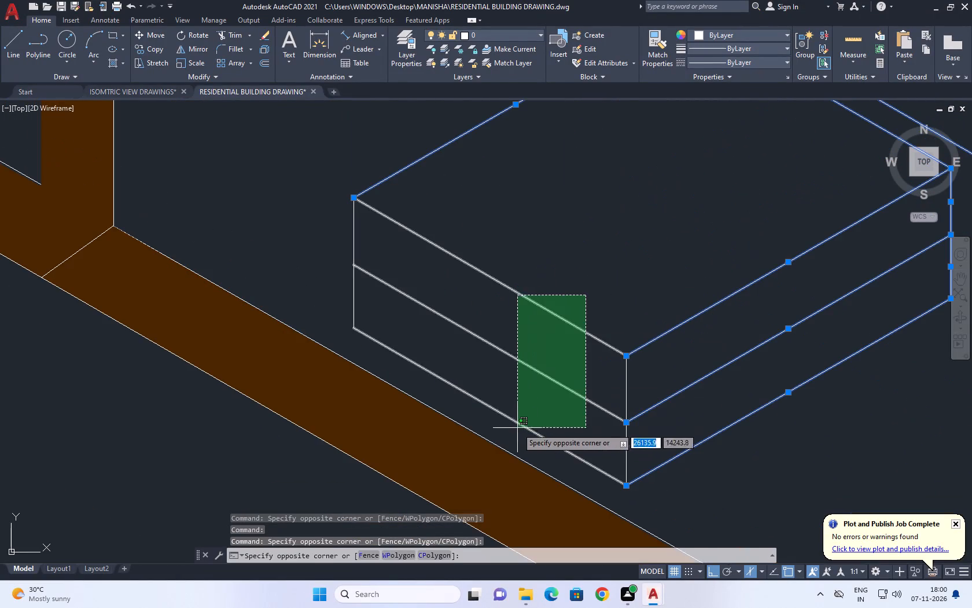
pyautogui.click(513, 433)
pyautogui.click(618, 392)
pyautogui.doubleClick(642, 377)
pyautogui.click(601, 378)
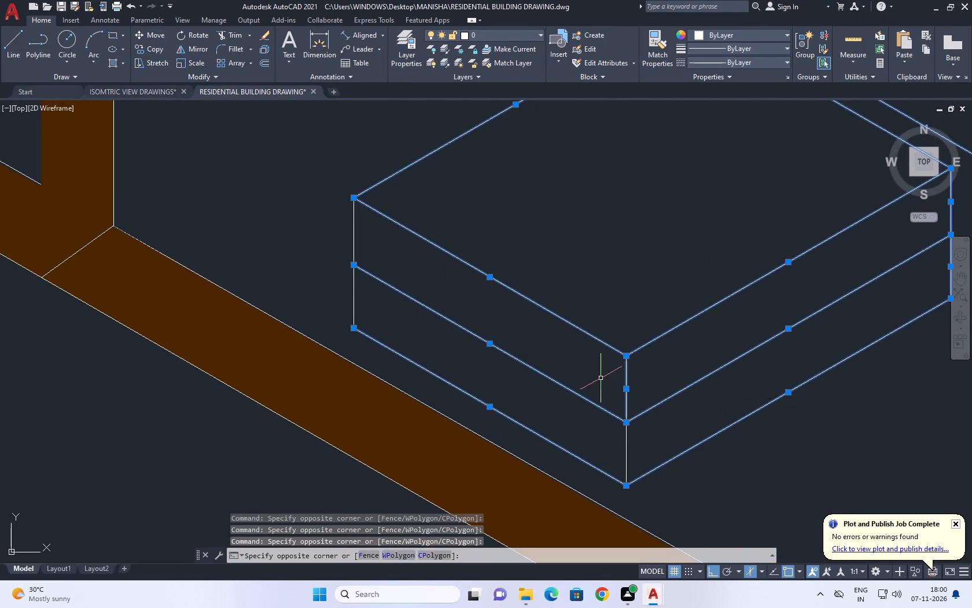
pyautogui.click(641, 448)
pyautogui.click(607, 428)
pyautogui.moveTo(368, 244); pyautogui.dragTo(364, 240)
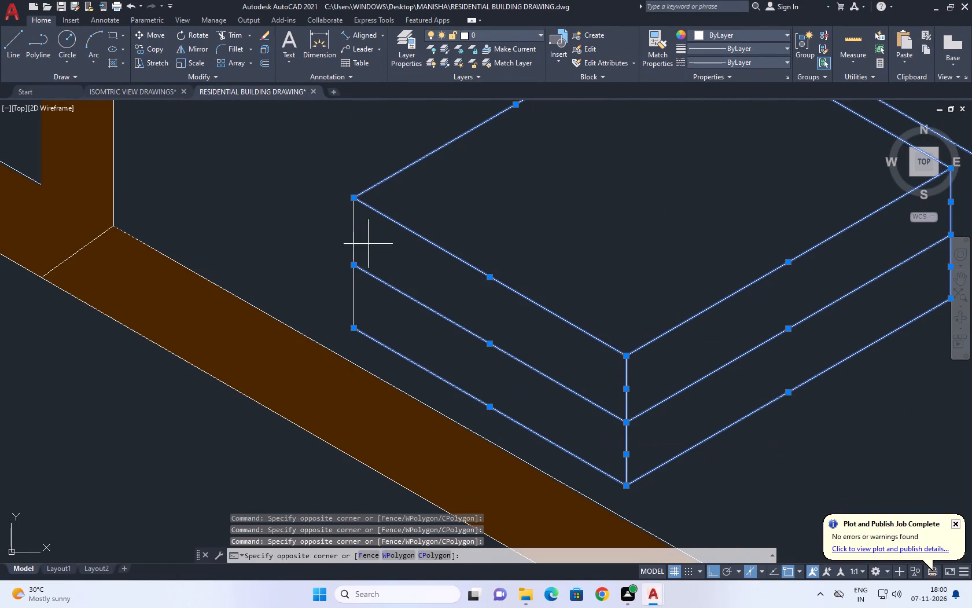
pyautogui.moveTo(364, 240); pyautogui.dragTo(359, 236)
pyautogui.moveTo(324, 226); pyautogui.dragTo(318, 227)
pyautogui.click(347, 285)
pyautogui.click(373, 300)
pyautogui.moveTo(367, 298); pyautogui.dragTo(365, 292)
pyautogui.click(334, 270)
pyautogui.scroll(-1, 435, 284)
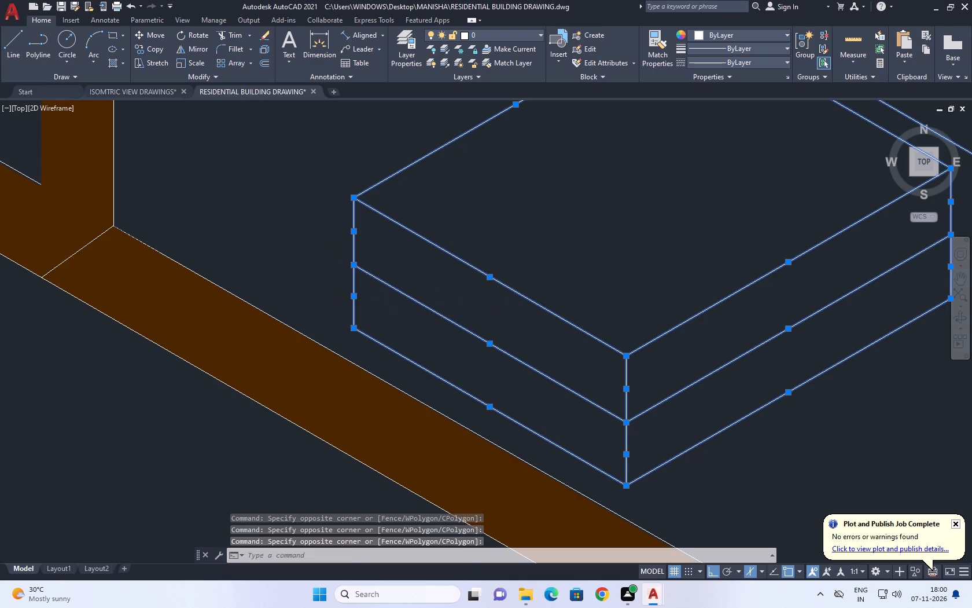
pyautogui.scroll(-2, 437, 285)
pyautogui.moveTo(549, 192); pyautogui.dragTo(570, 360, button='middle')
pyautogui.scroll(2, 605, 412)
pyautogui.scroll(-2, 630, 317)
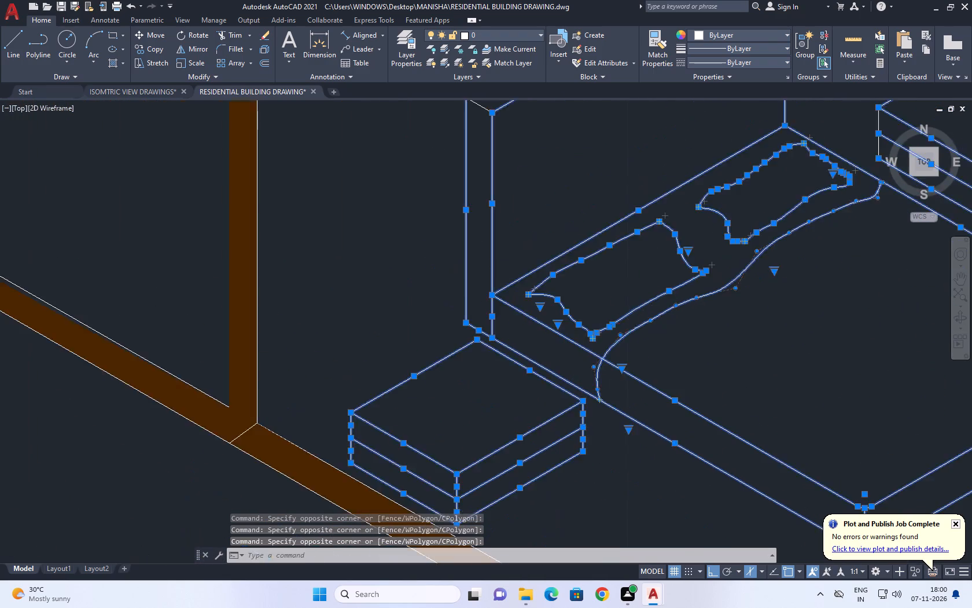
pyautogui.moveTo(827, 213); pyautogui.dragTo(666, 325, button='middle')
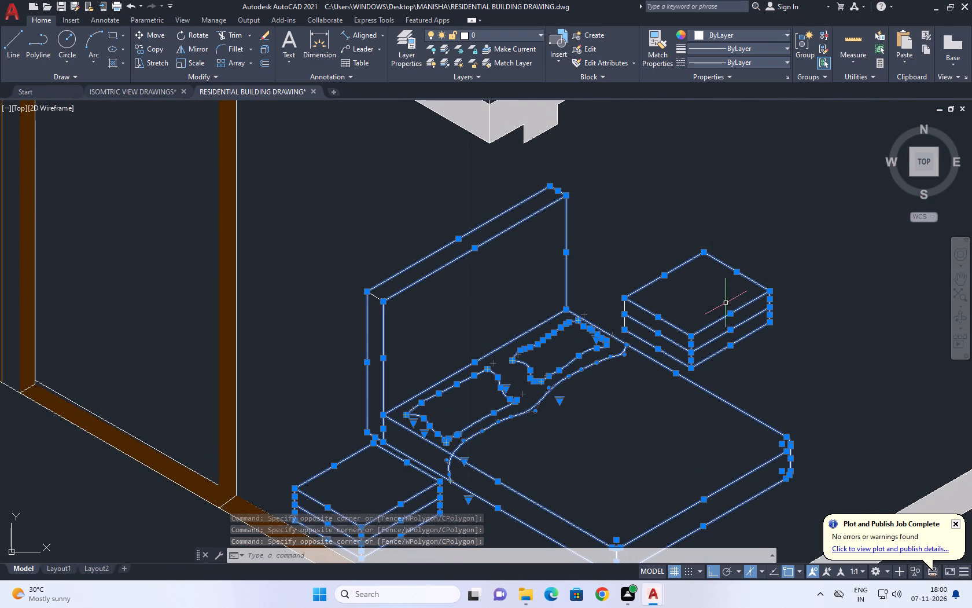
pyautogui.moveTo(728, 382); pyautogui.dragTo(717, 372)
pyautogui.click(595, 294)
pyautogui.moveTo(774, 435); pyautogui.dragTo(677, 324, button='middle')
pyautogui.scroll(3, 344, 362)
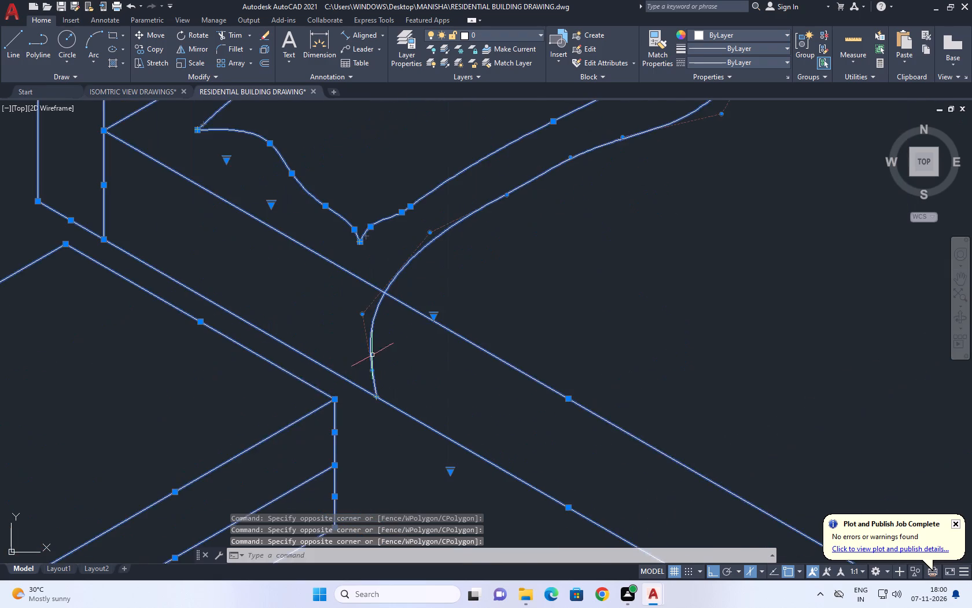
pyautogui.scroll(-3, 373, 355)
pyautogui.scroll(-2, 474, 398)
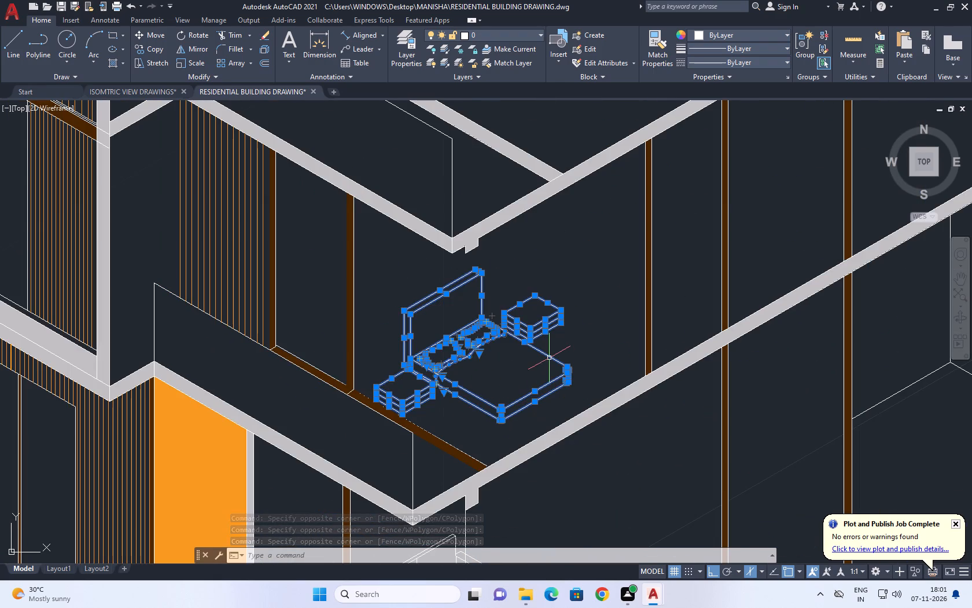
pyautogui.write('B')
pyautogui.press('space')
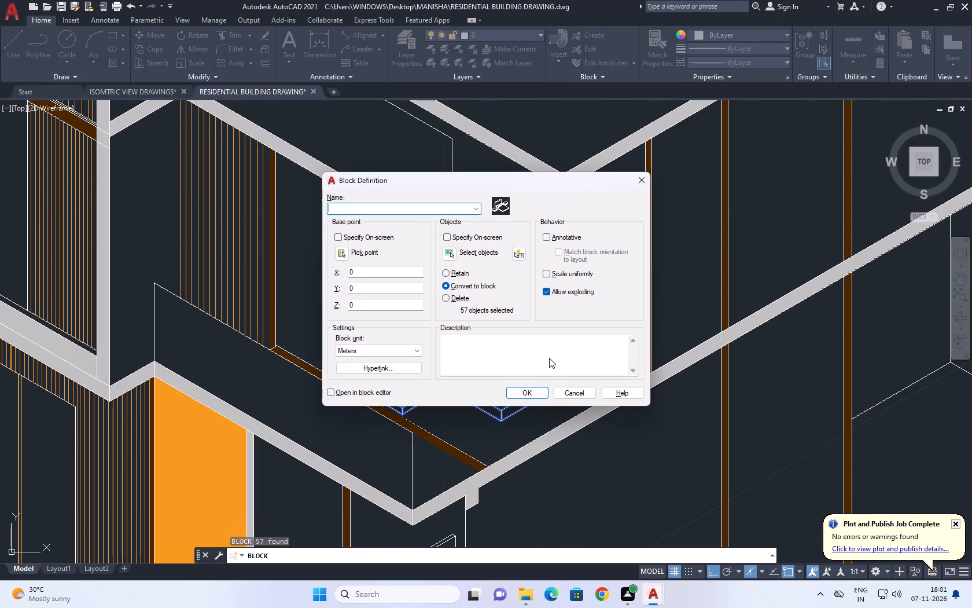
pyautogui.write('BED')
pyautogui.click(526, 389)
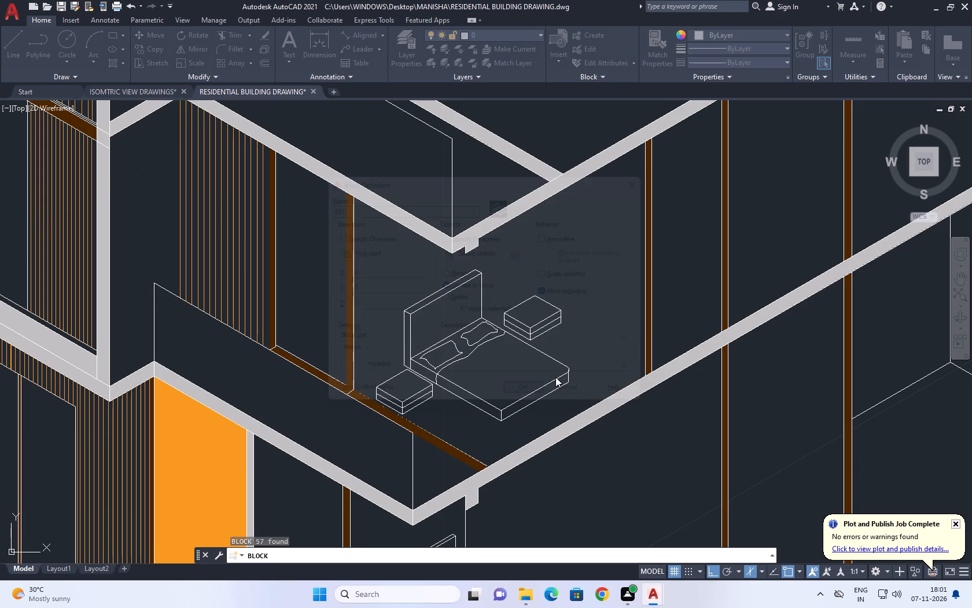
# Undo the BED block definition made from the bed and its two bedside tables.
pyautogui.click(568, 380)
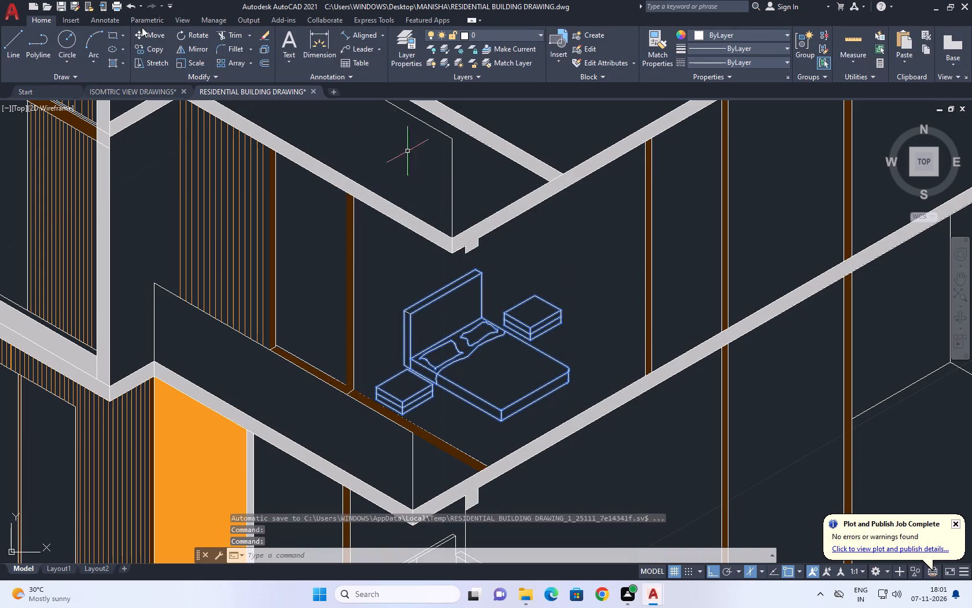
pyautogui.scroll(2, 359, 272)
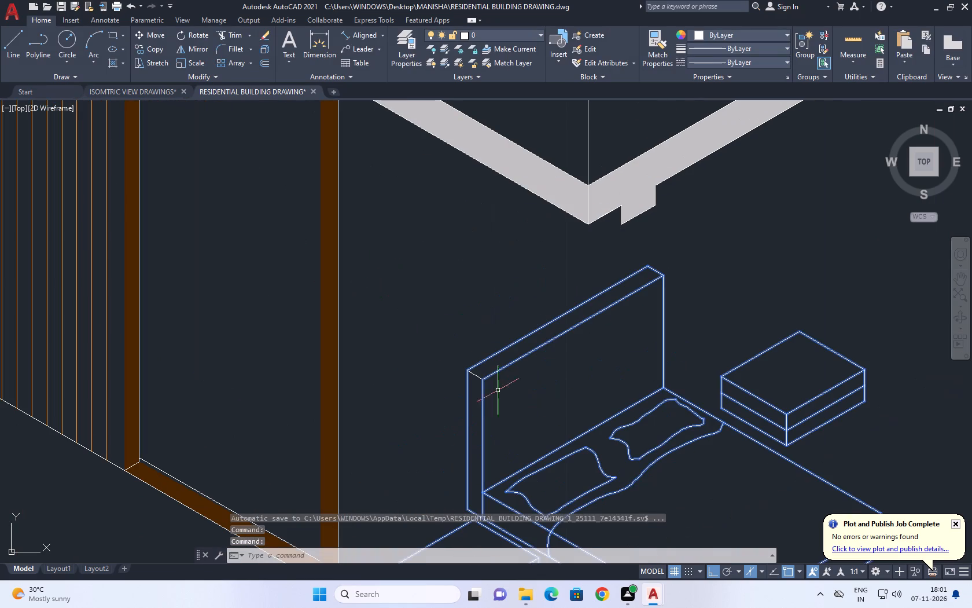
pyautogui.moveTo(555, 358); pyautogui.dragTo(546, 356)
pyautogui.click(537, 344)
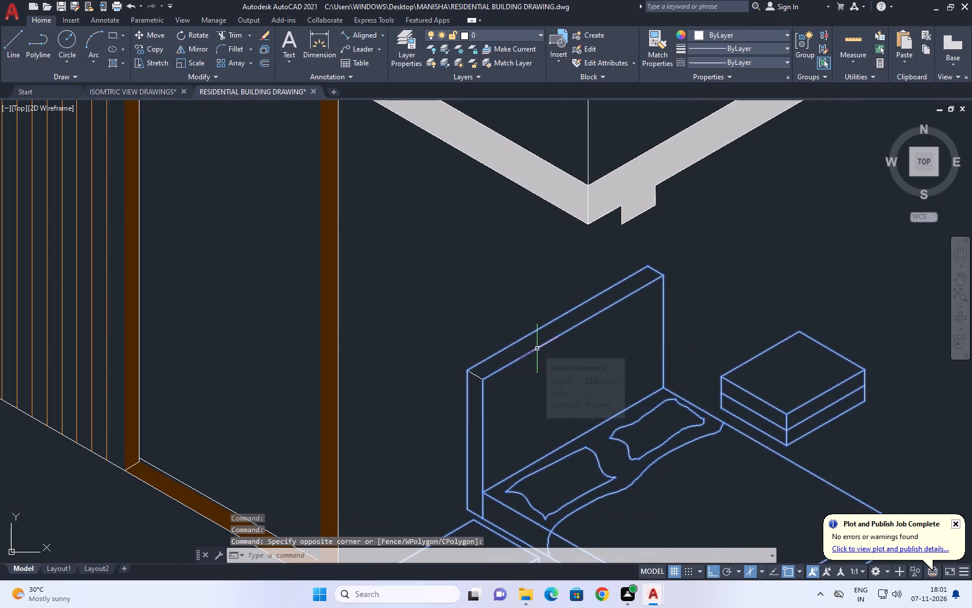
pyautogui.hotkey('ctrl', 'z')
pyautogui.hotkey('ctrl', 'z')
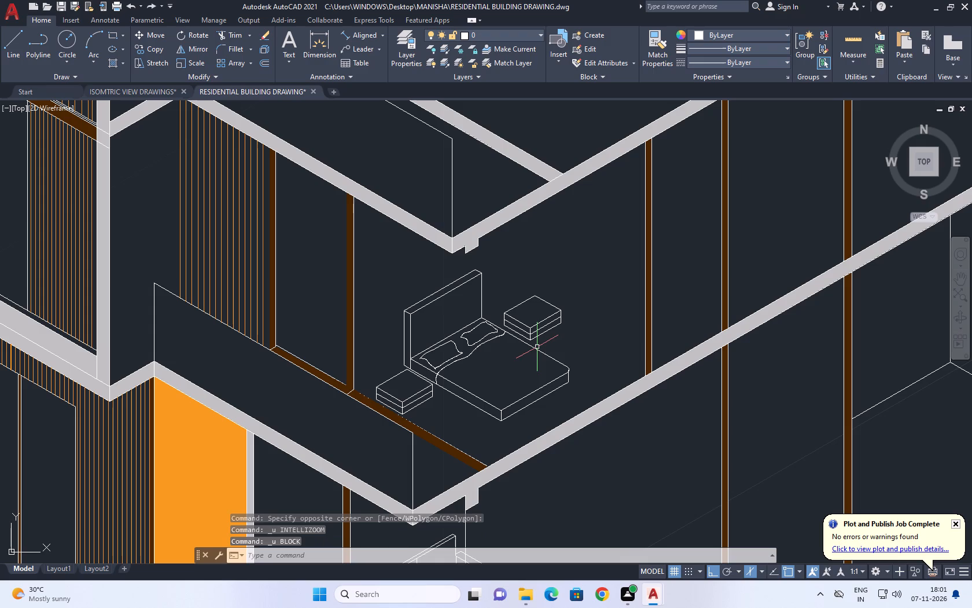
# Define a block named BED from the complete bed, headboard, pillows, blanket curve and both bedside tables.
pyautogui.click(538, 394)
pyautogui.click(524, 378)
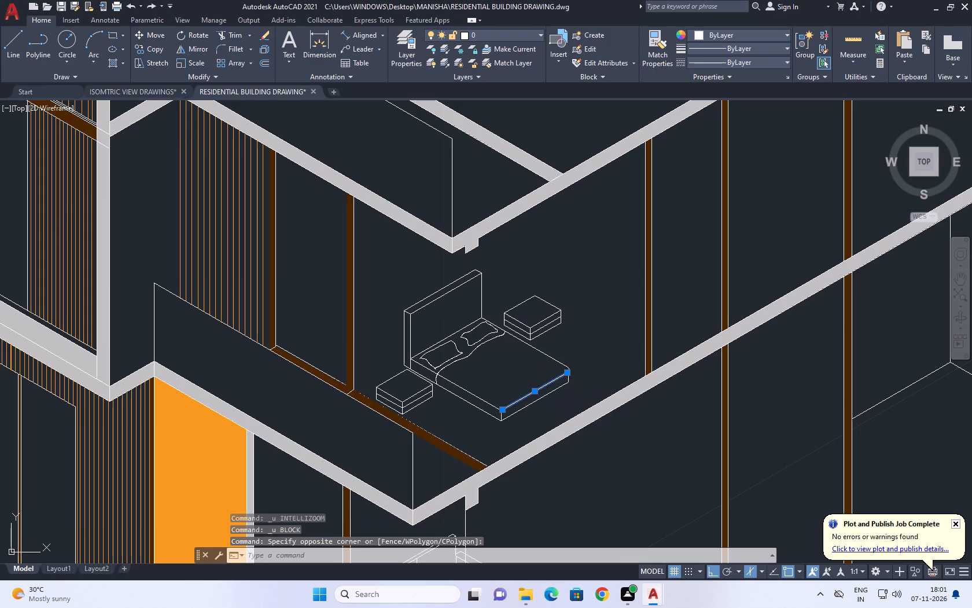
pyautogui.click(562, 307)
pyautogui.click(498, 343)
pyautogui.scroll(1, 572, 307)
pyautogui.click(581, 270)
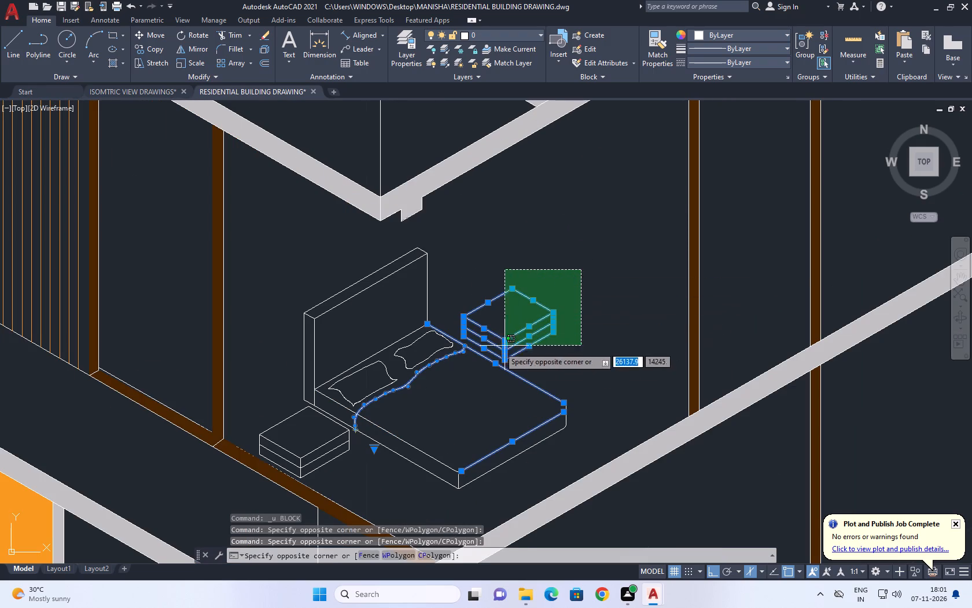
pyautogui.click(347, 392)
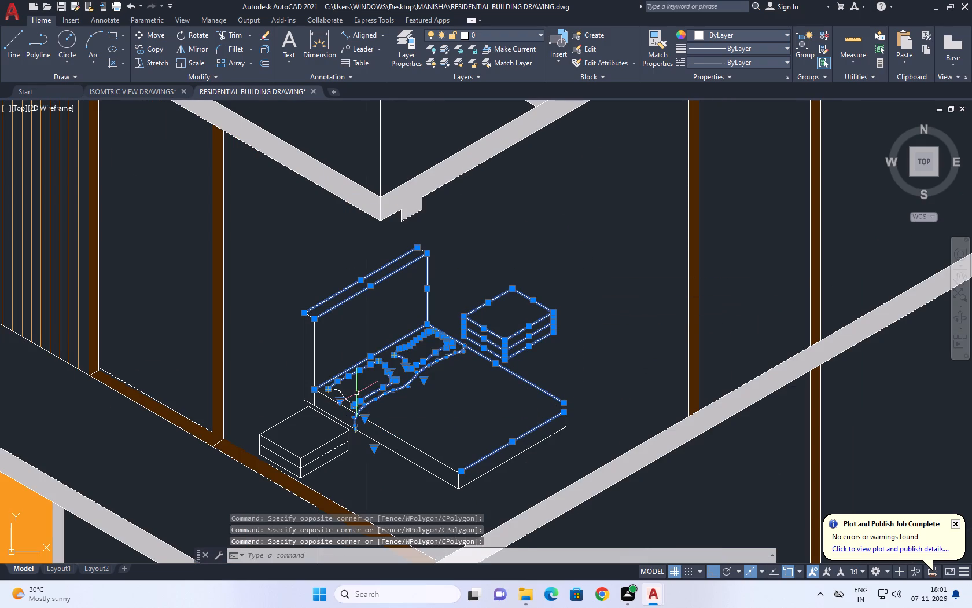
pyautogui.moveTo(498, 488); pyautogui.dragTo(493, 482)
pyautogui.click(432, 428)
pyautogui.scroll(2, 542, 448)
pyautogui.moveTo(609, 450); pyautogui.dragTo(609, 444)
pyautogui.moveTo(541, 269); pyautogui.dragTo(484, 263)
pyautogui.scroll(-2, 682, 336)
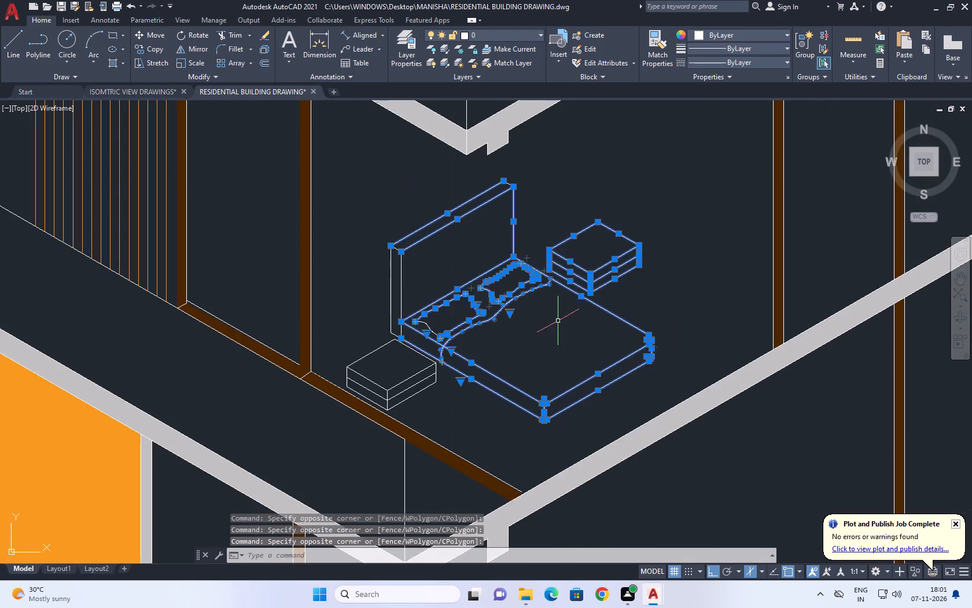
pyautogui.scroll(2, 435, 410)
pyautogui.moveTo(446, 409); pyautogui.dragTo(446, 387)
pyautogui.click(407, 199)
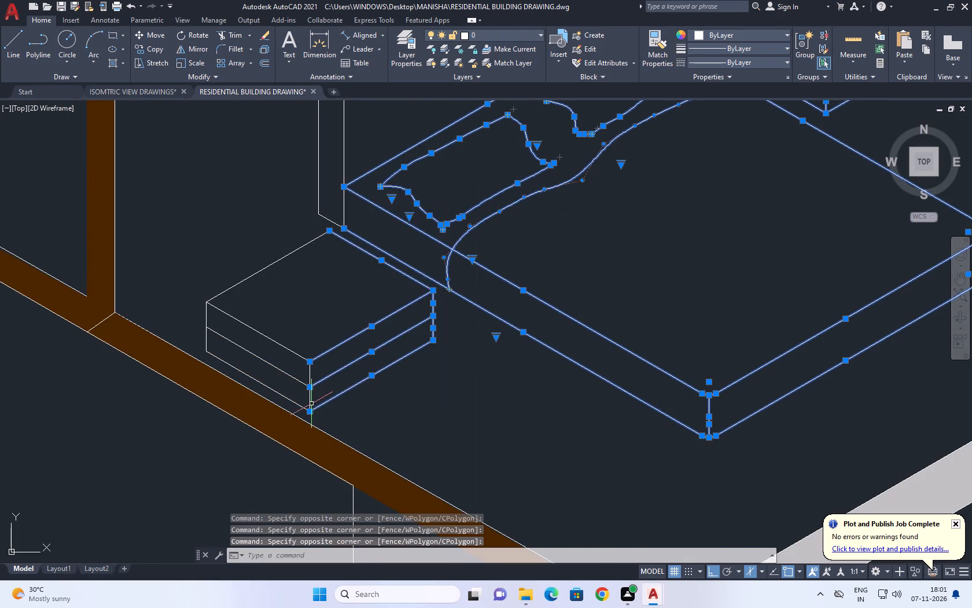
pyautogui.scroll(4, 310, 404)
pyautogui.moveTo(326, 471); pyautogui.dragTo(319, 454)
pyautogui.click(292, 126)
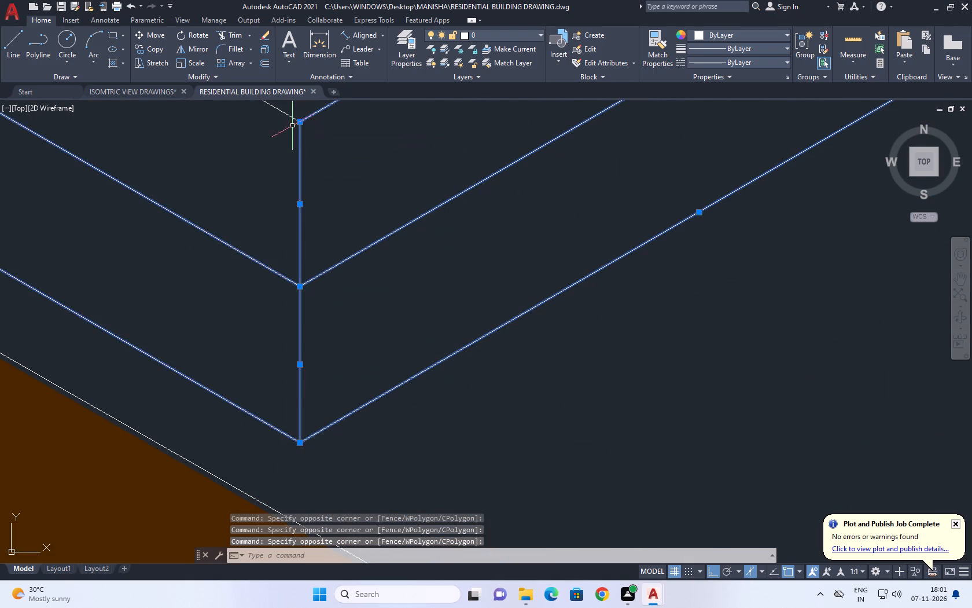
pyautogui.moveTo(410, 295); pyautogui.dragTo(633, 469, button='middle')
pyautogui.scroll(-1, 617, 397)
pyautogui.moveTo(467, 221); pyautogui.dragTo(454, 241)
pyautogui.moveTo(392, 294); pyautogui.dragTo(392, 307)
pyautogui.moveTo(414, 219); pyautogui.dragTo(492, 379, button='middle')
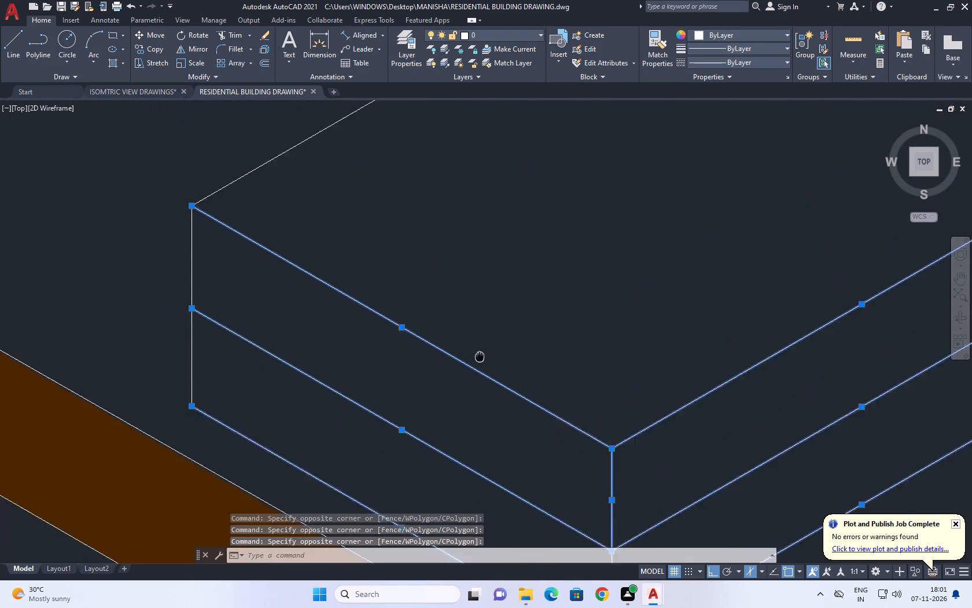
pyautogui.moveTo(492, 379); pyautogui.dragTo(526, 428, button='middle')
pyautogui.click(391, 199)
pyautogui.moveTo(252, 338); pyautogui.dragTo(247, 345)
pyautogui.click(256, 440)
pyautogui.click(246, 262)
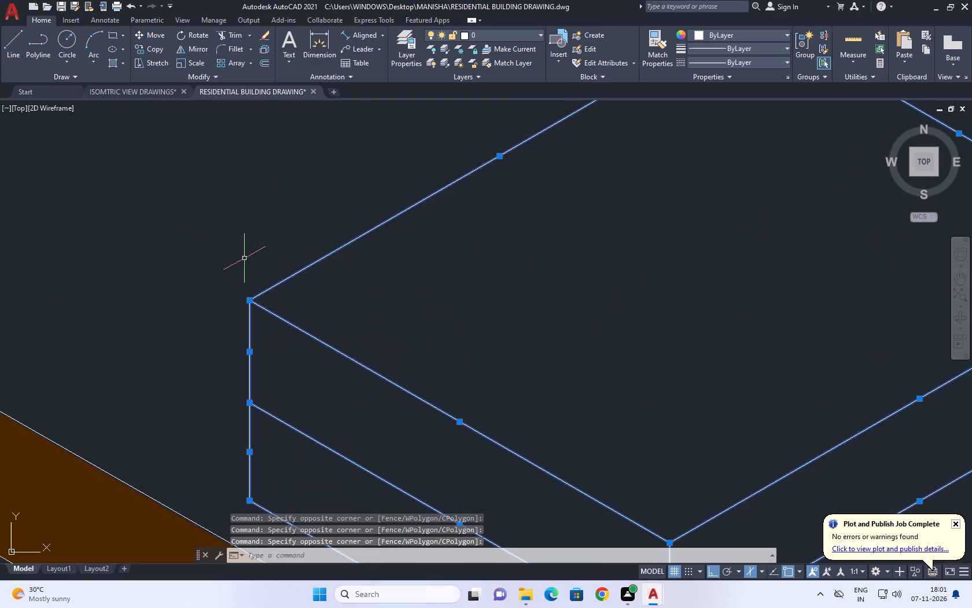
pyautogui.scroll(-3, 330, 394)
pyautogui.moveTo(429, 295); pyautogui.dragTo(441, 434, button='middle')
pyautogui.moveTo(477, 450); pyautogui.dragTo(462, 417)
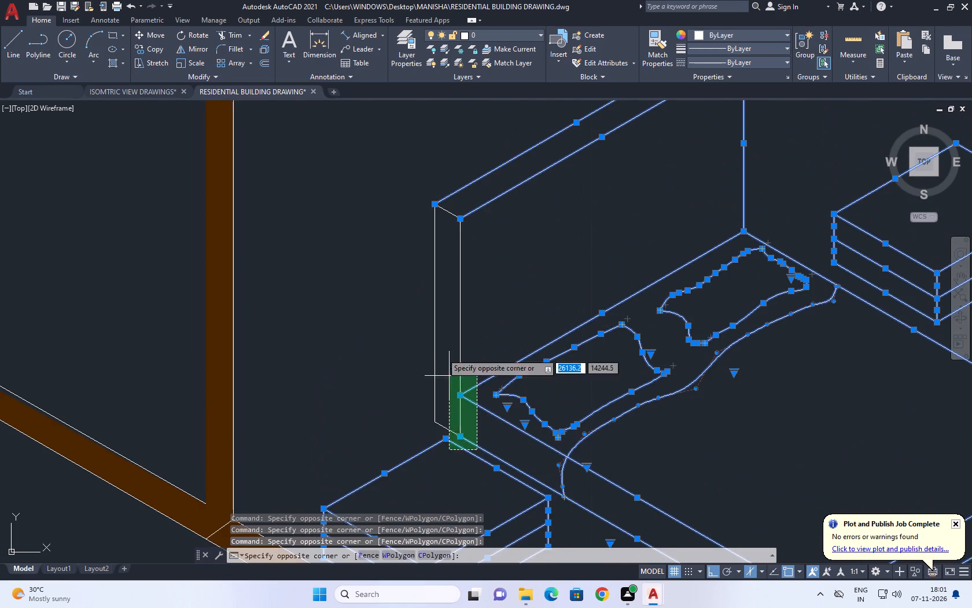
pyautogui.click(385, 176)
pyautogui.scroll(-2, 489, 359)
pyautogui.scroll(1, 583, 274)
pyautogui.click(624, 209)
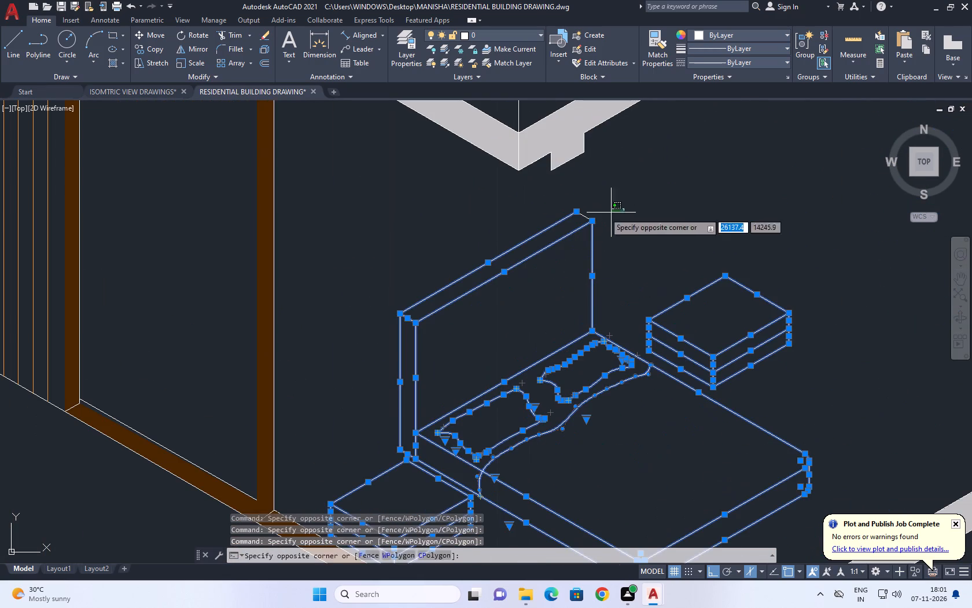
pyautogui.moveTo(557, 237); pyautogui.dragTo(548, 261)
pyautogui.moveTo(656, 480); pyautogui.dragTo(645, 455)
pyautogui.moveTo(511, 338); pyautogui.dragTo(480, 338)
pyautogui.click(785, 298)
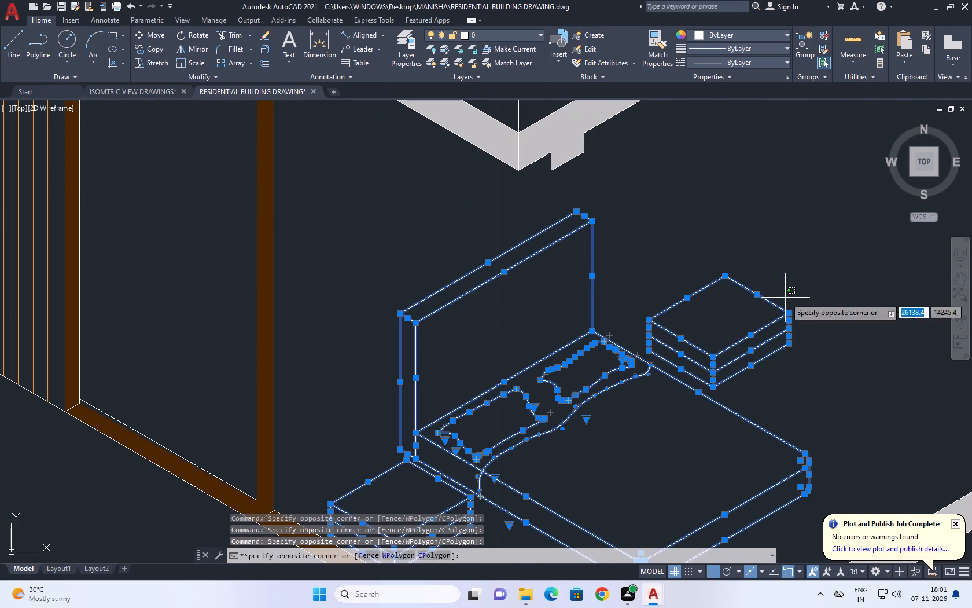
pyautogui.moveTo(673, 409); pyautogui.dragTo(671, 415)
pyautogui.moveTo(829, 397); pyautogui.dragTo(677, 276, button='middle')
pyautogui.moveTo(668, 394); pyautogui.dragTo(661, 380)
pyautogui.click(546, 220)
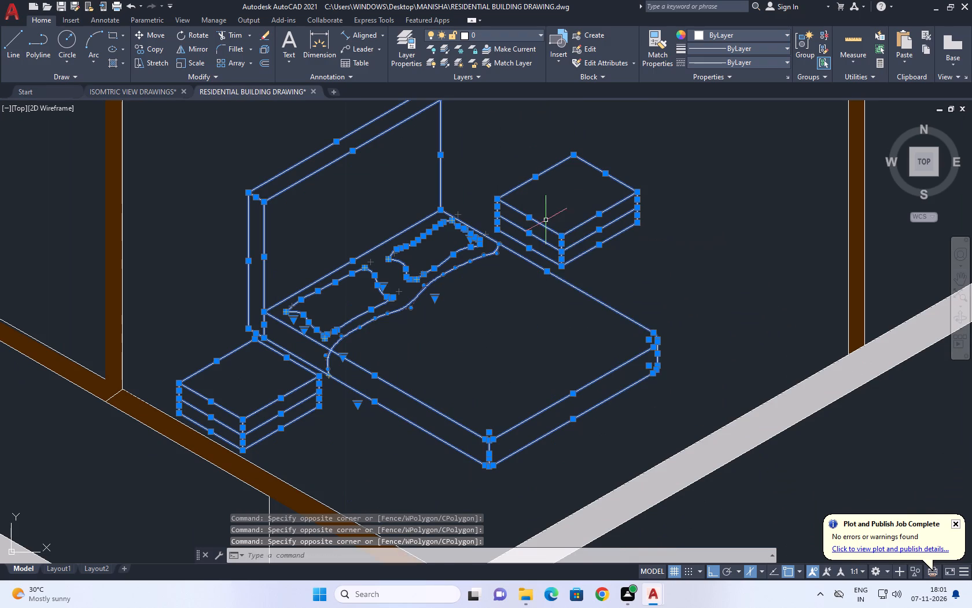
pyautogui.moveTo(688, 210); pyautogui.dragTo(680, 202)
pyautogui.click(544, 128)
pyautogui.moveTo(561, 325); pyautogui.dragTo(581, 372, button='middle')
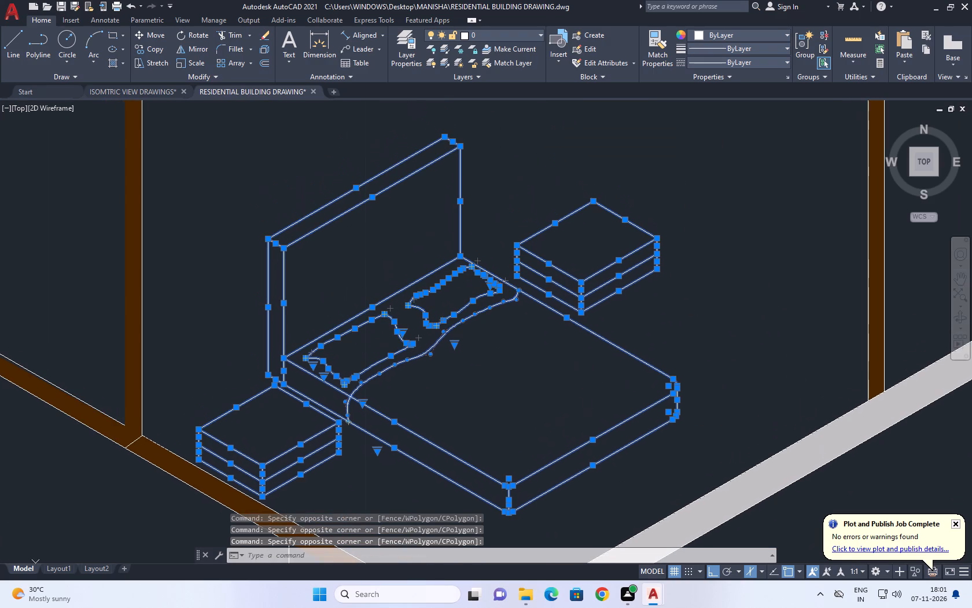
pyautogui.write('B')
pyautogui.press('space')
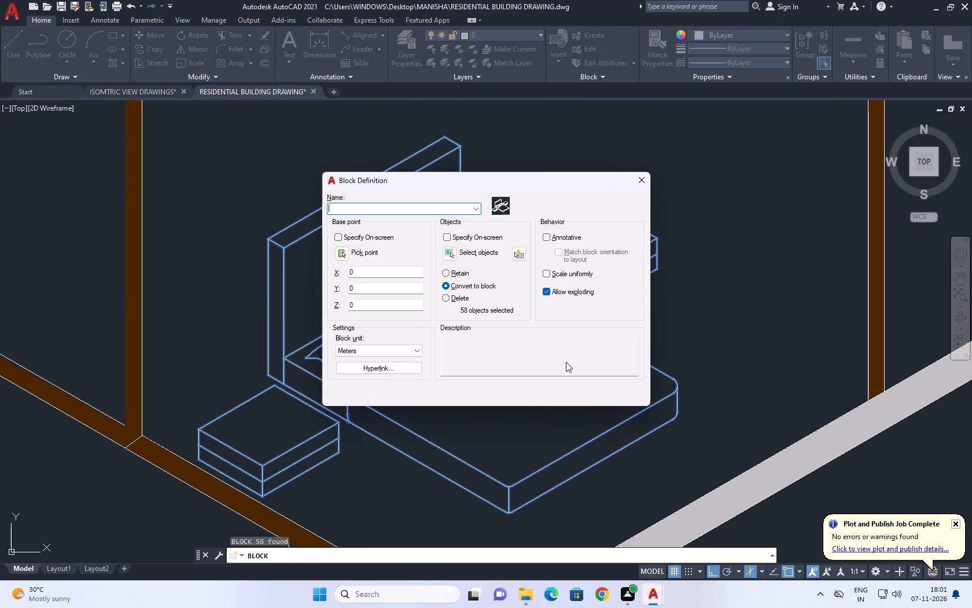
pyautogui.write('BED')
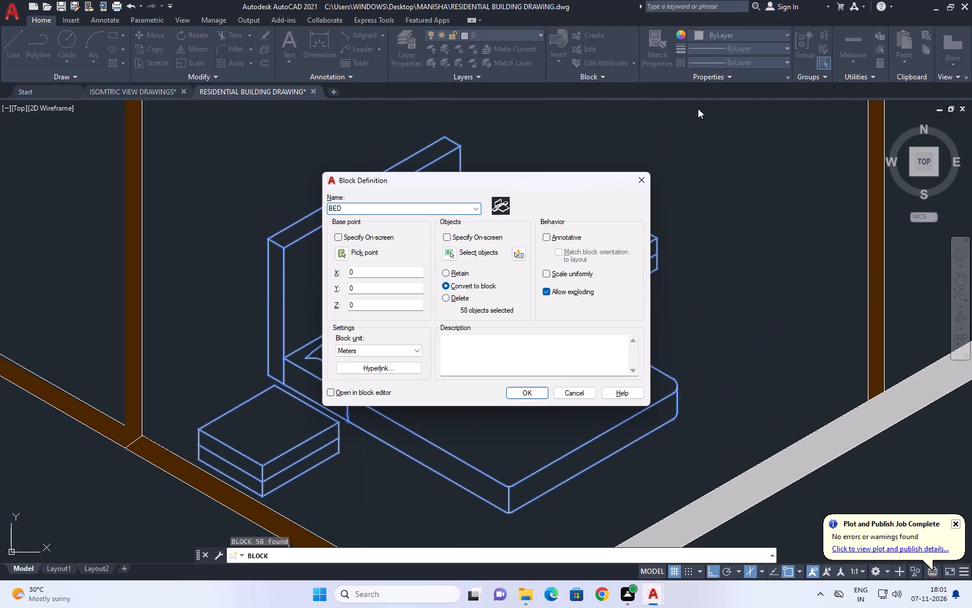
pyautogui.click(522, 391)
# Move the BED block northwest along the left isoplane axis, toward the first-floor room's slatted wall.
pyautogui.click(678, 253)
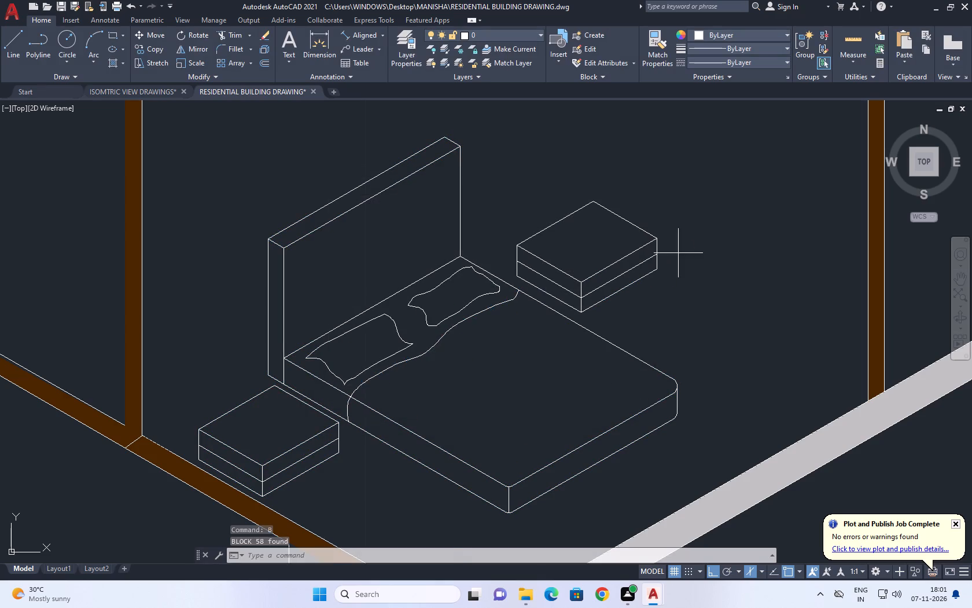
pyautogui.click(579, 270)
pyautogui.scroll(-4, 439, 244)
pyautogui.moveTo(355, 224); pyautogui.dragTo(417, 269, button='middle')
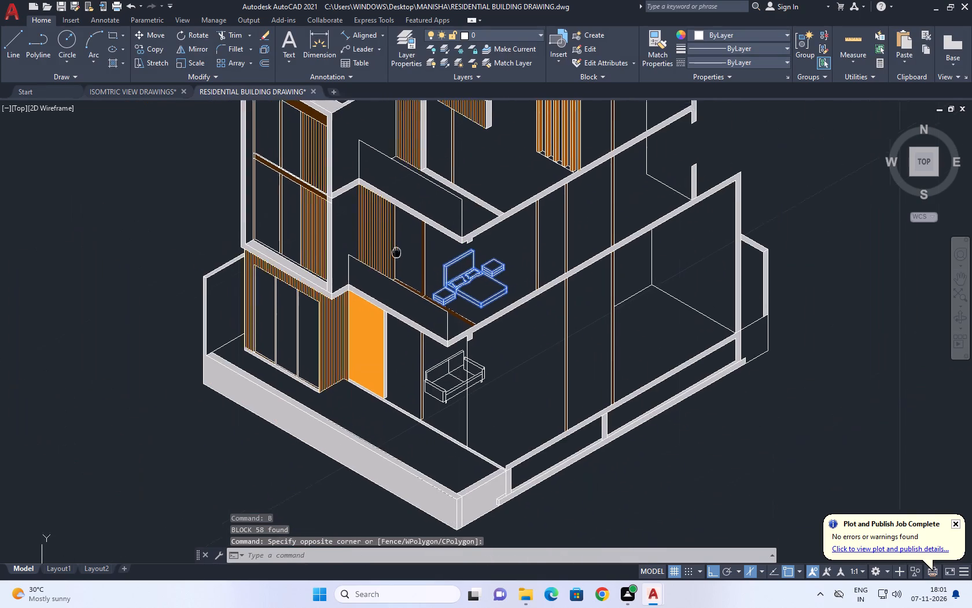
pyautogui.moveTo(417, 269); pyautogui.dragTo(439, 287, button='middle')
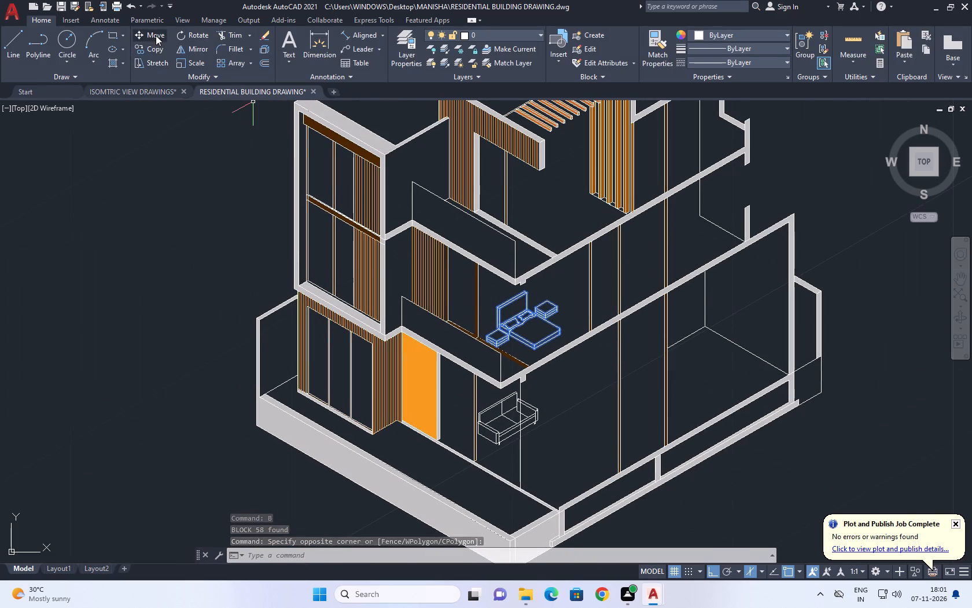
pyautogui.click(156, 35)
pyautogui.scroll(2, 447, 348)
pyautogui.click(719, 375)
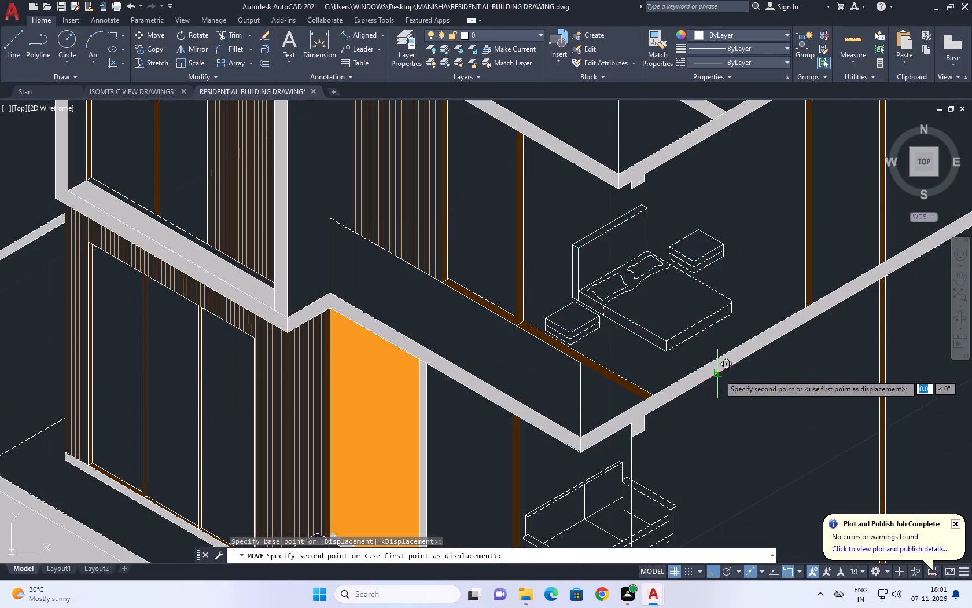
pyautogui.press('F5')
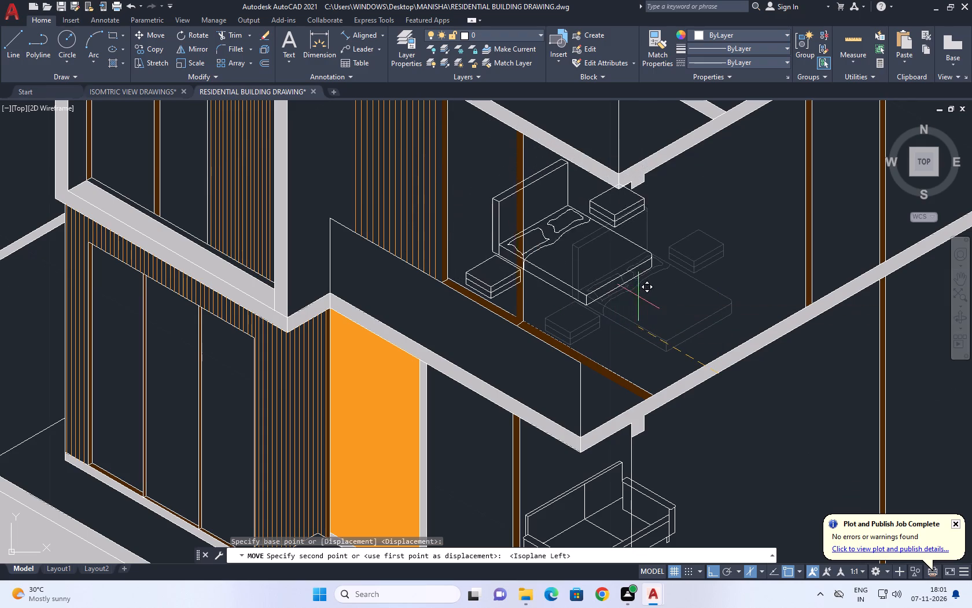
pyautogui.click(647, 294)
# Examine the bed's placement against the sofa and surrounding walls, up to the second-floor terrace.
pyautogui.scroll(-1, 654, 205)
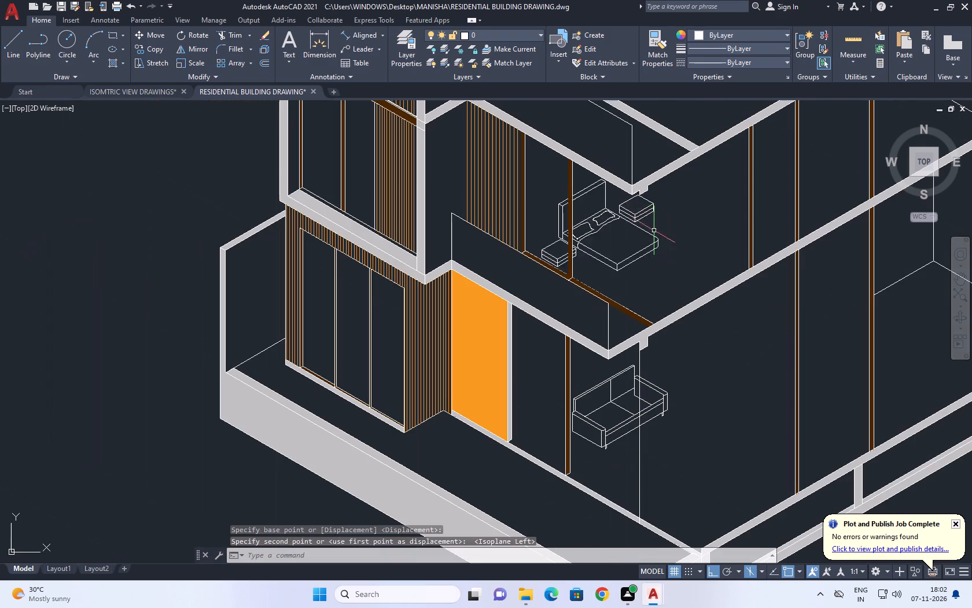
pyautogui.moveTo(688, 240); pyautogui.dragTo(505, 276, button='middle')
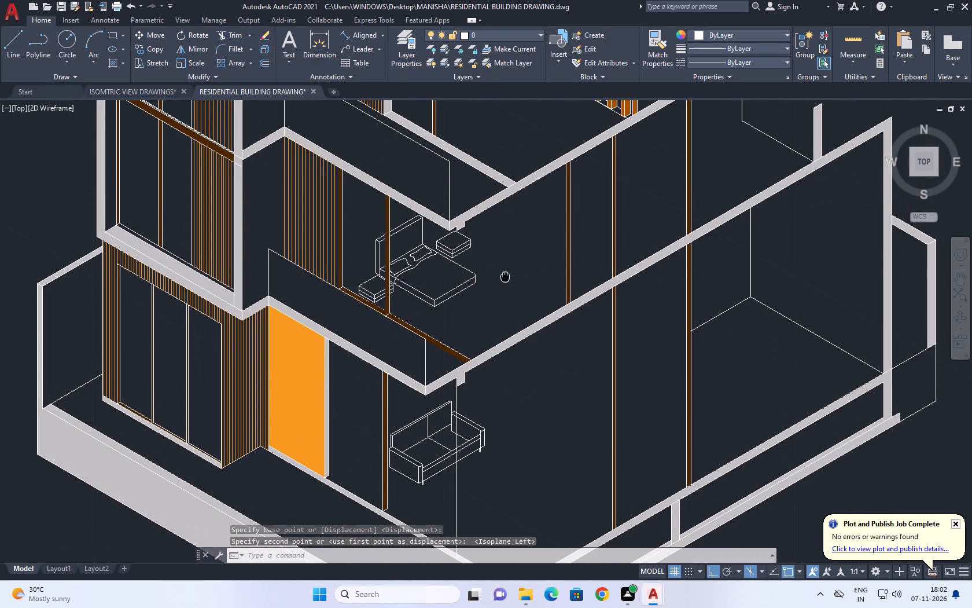
pyautogui.moveTo(505, 276); pyautogui.dragTo(505, 276, button='middle')
pyautogui.moveTo(491, 239); pyautogui.dragTo(503, 235, button='middle')
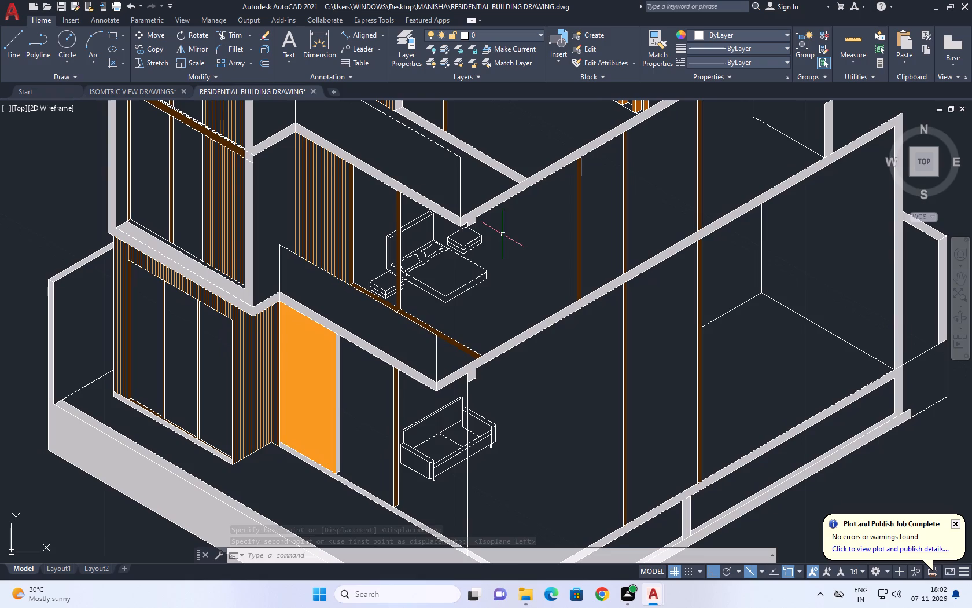
pyautogui.moveTo(550, 345); pyautogui.dragTo(557, 328, button='middle')
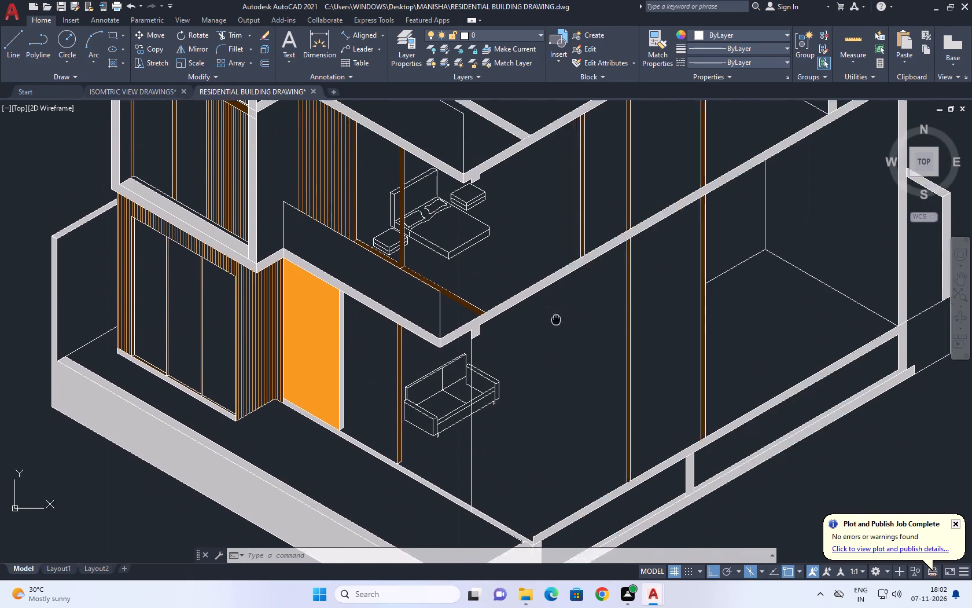
pyautogui.moveTo(557, 328); pyautogui.dragTo(560, 364, button='middle')
pyautogui.moveTo(529, 231); pyautogui.dragTo(525, 372, button='middle')
pyautogui.scroll(-1, 532, 317)
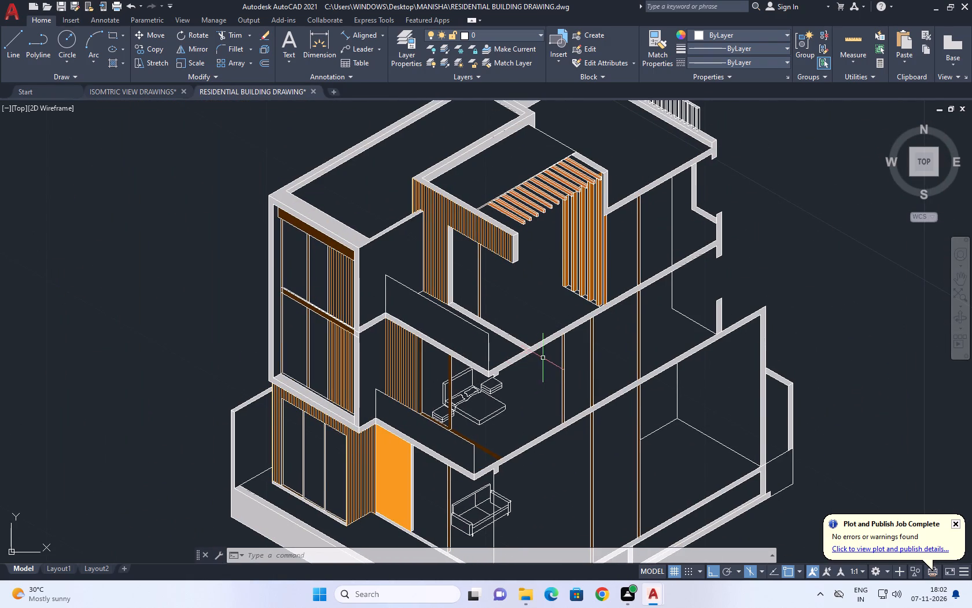
pyautogui.scroll(2, 517, 292)
pyautogui.moveTo(500, 270); pyautogui.dragTo(497, 340, button='middle')
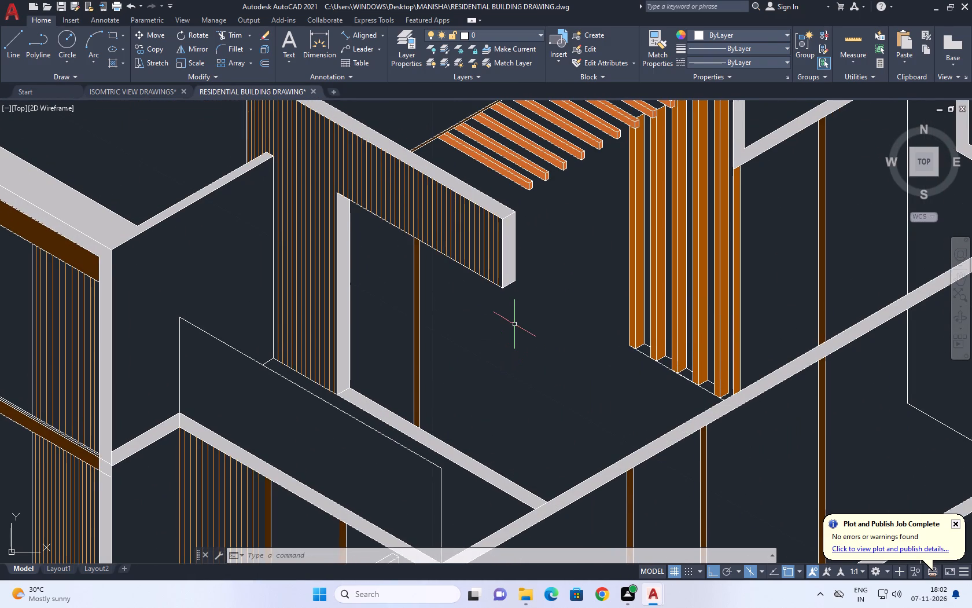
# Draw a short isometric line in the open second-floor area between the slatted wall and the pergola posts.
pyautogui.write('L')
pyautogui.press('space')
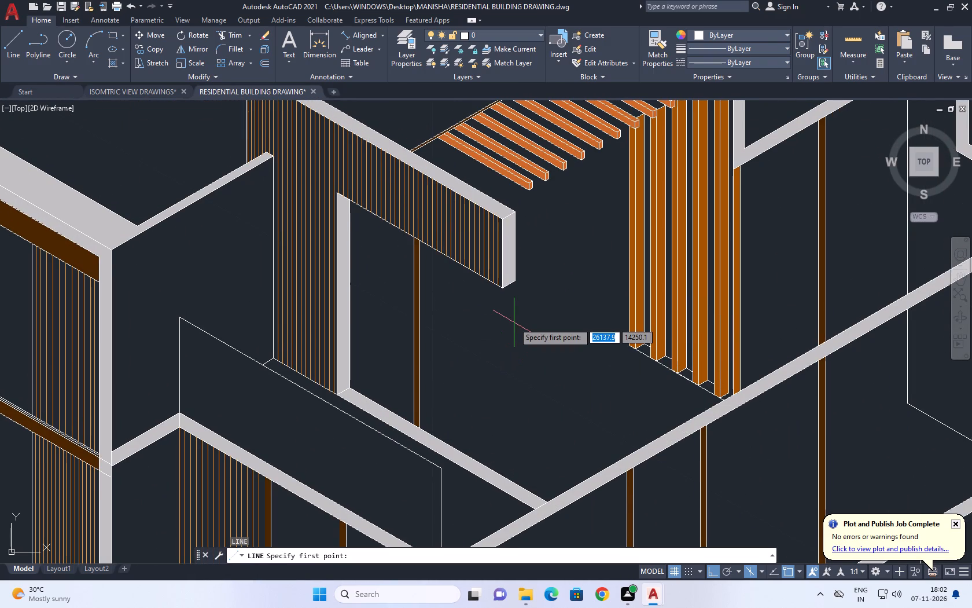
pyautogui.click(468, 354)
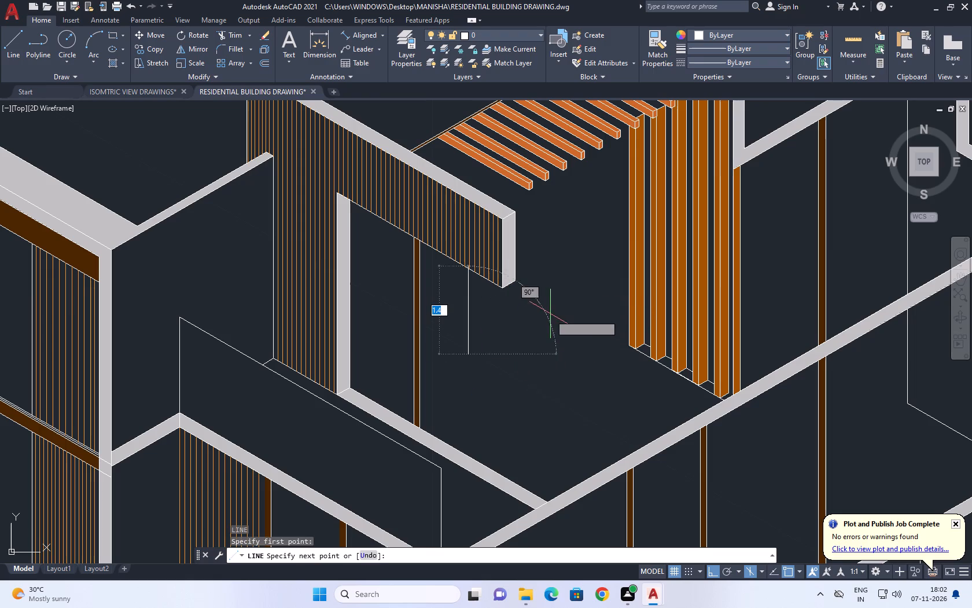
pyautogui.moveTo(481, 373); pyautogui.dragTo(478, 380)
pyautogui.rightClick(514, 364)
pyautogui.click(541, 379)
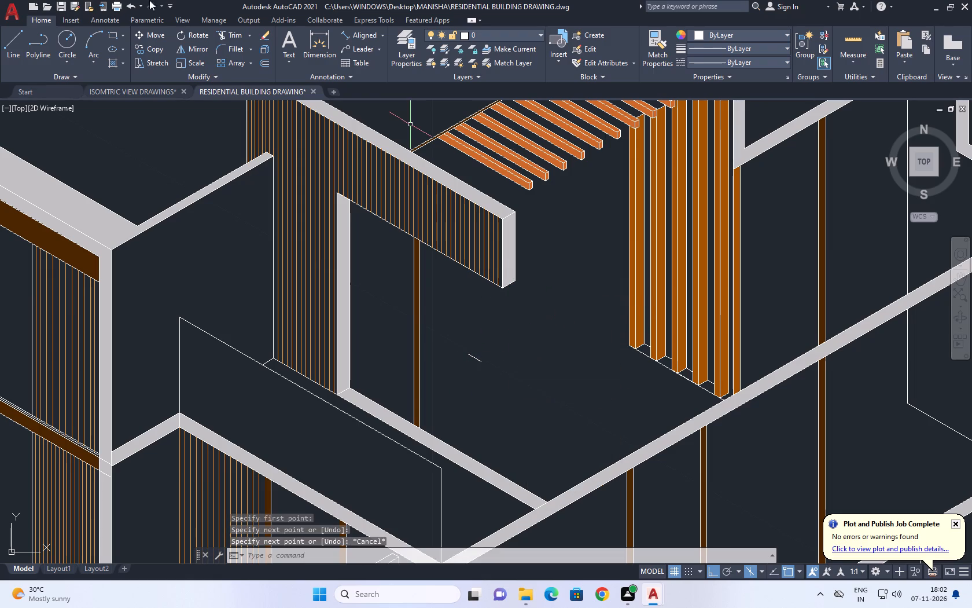
# Save the drawing as RESIDENTIAL BUILDING DRAWING in the MANISHA folder, replacing the existing file.
pyautogui.click(13, 11)
pyautogui.click(50, 149)
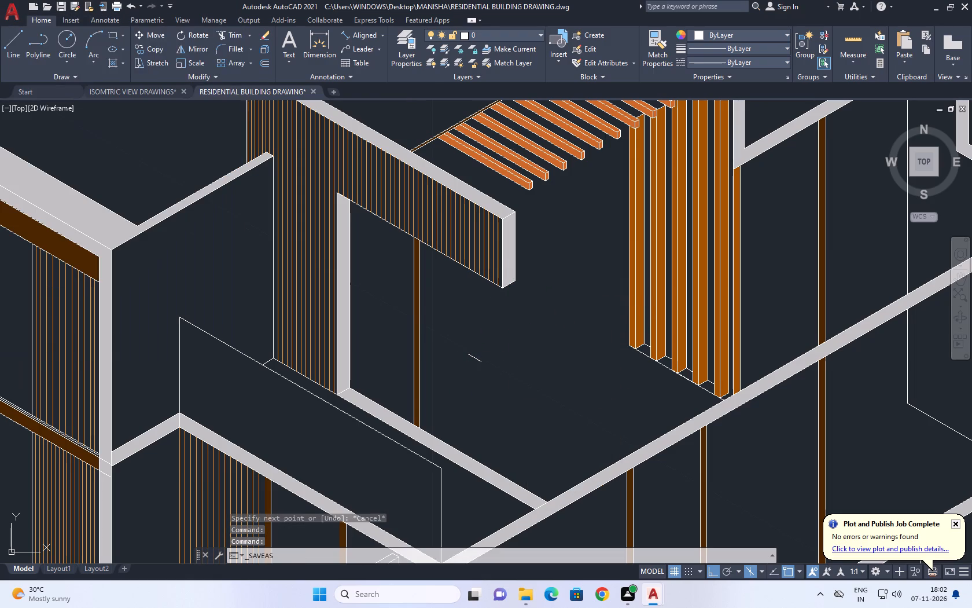
pyautogui.click(643, 400)
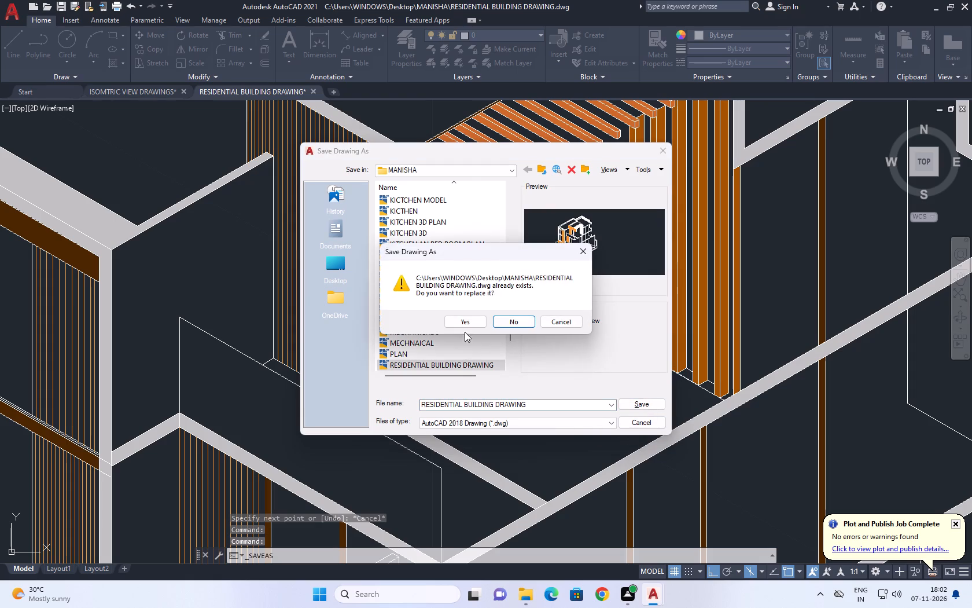
pyautogui.click(466, 321)
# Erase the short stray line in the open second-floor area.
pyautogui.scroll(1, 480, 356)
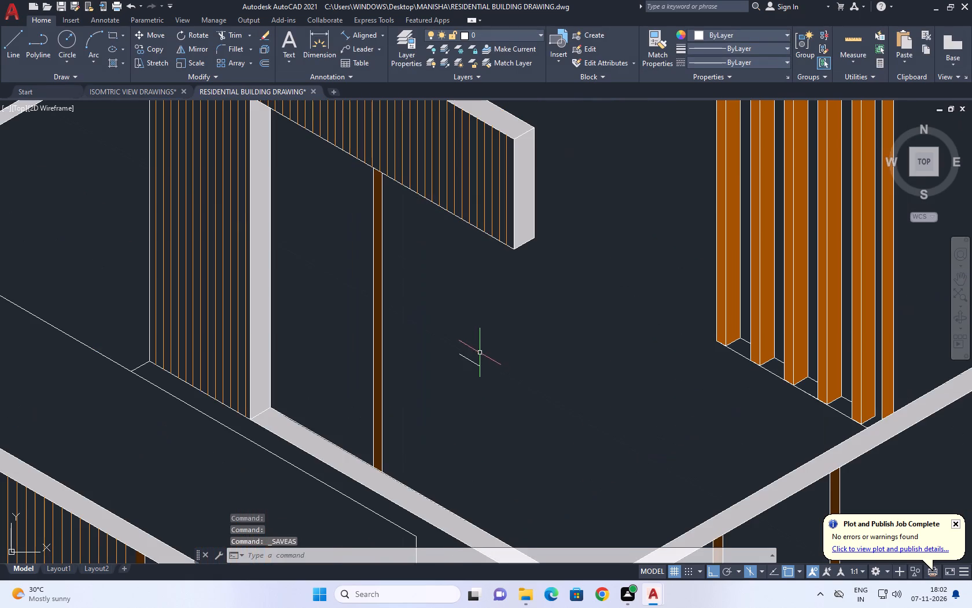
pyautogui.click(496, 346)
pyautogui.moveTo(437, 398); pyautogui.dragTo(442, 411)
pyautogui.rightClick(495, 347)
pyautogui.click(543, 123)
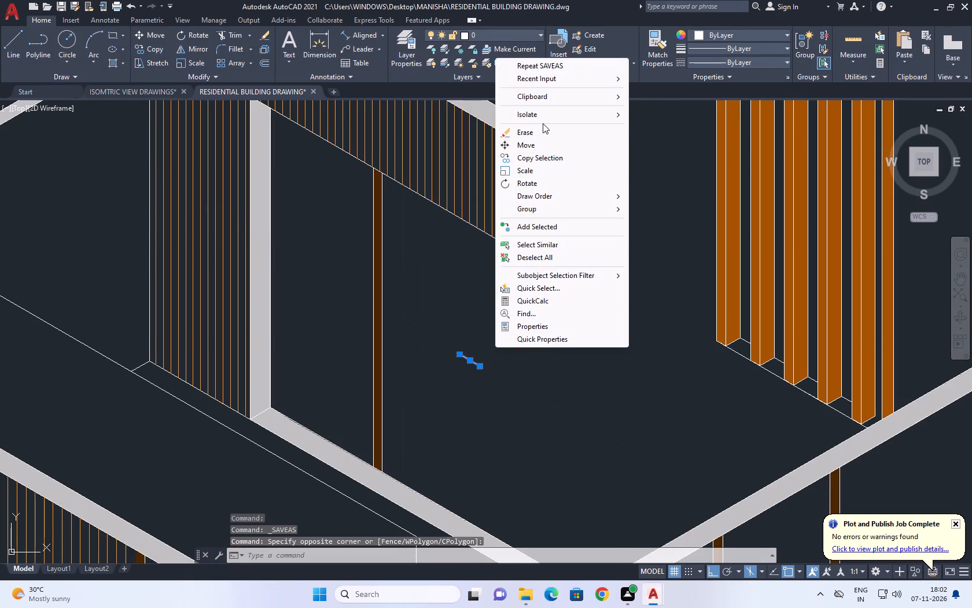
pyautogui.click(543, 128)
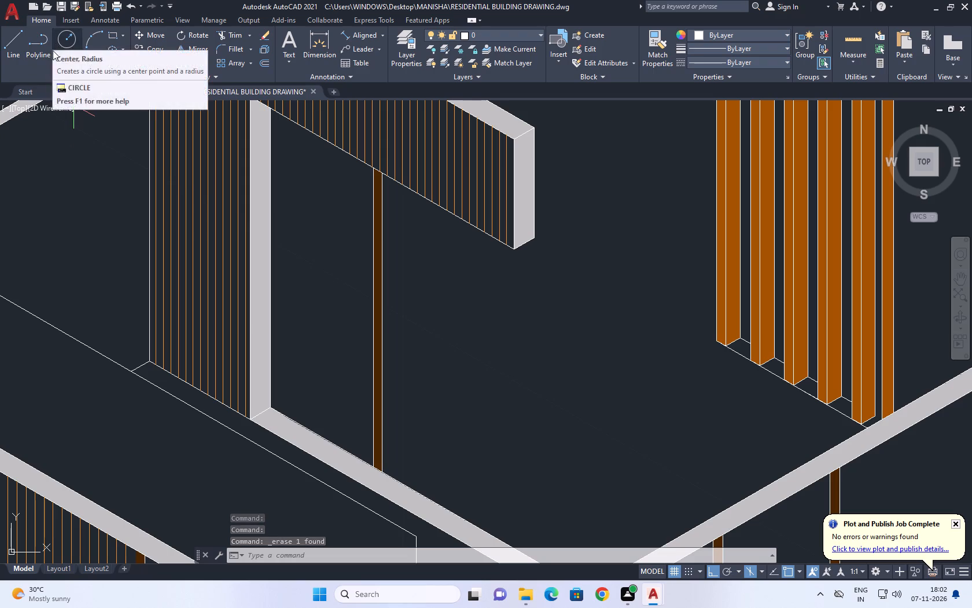
# Draw an isometric parallelogram from four lines, about 0.4 by 0.2, in the open second-floor area beside the brown post.
pyautogui.click(16, 45)
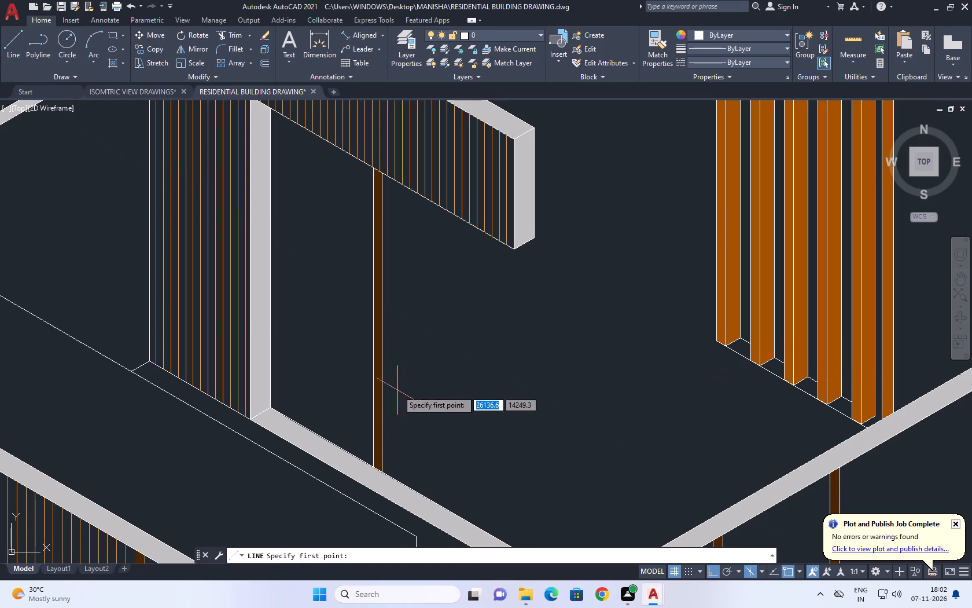
pyautogui.click(421, 422)
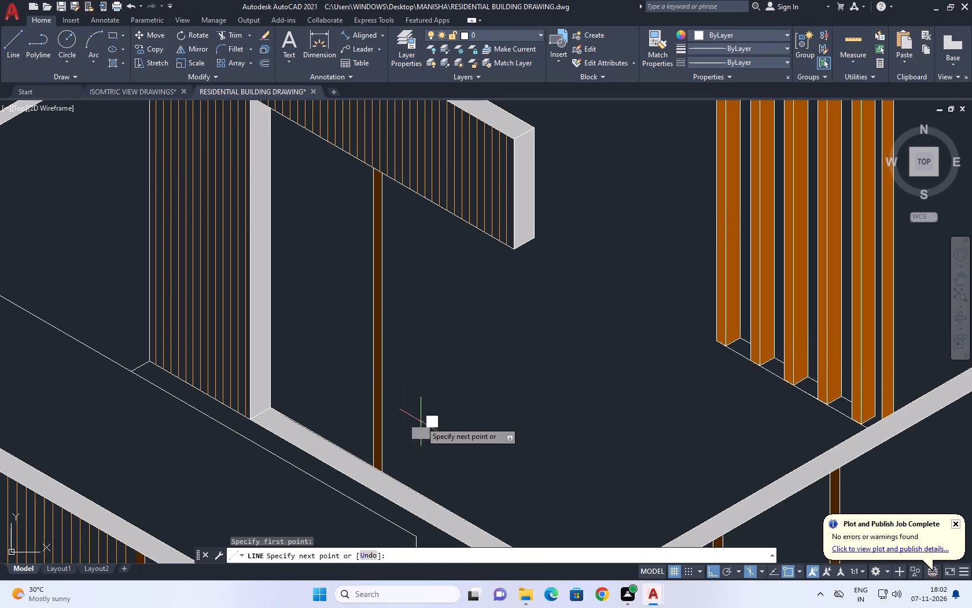
pyautogui.click(459, 464)
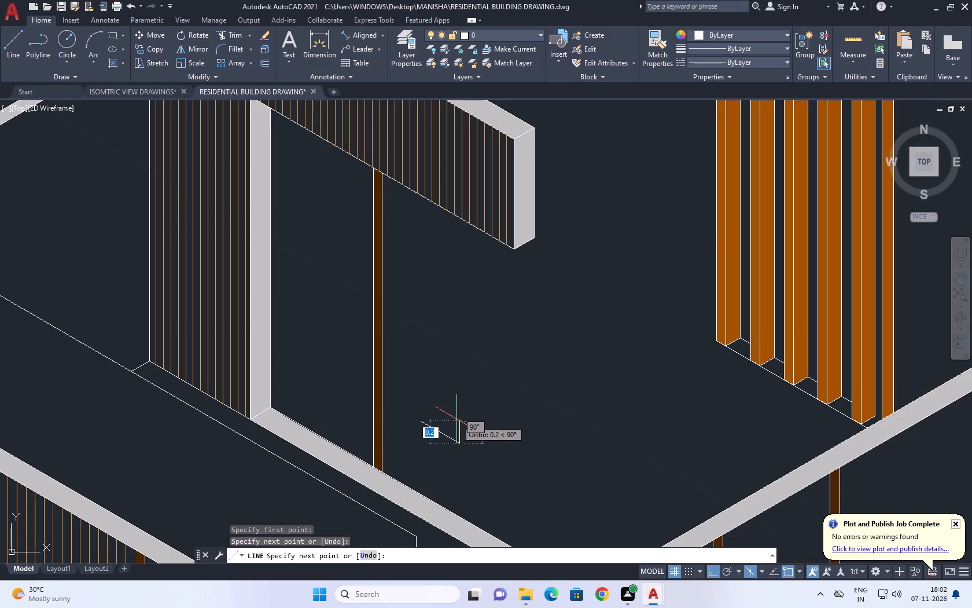
pyautogui.click(456, 415)
pyautogui.scroll(2, 417, 406)
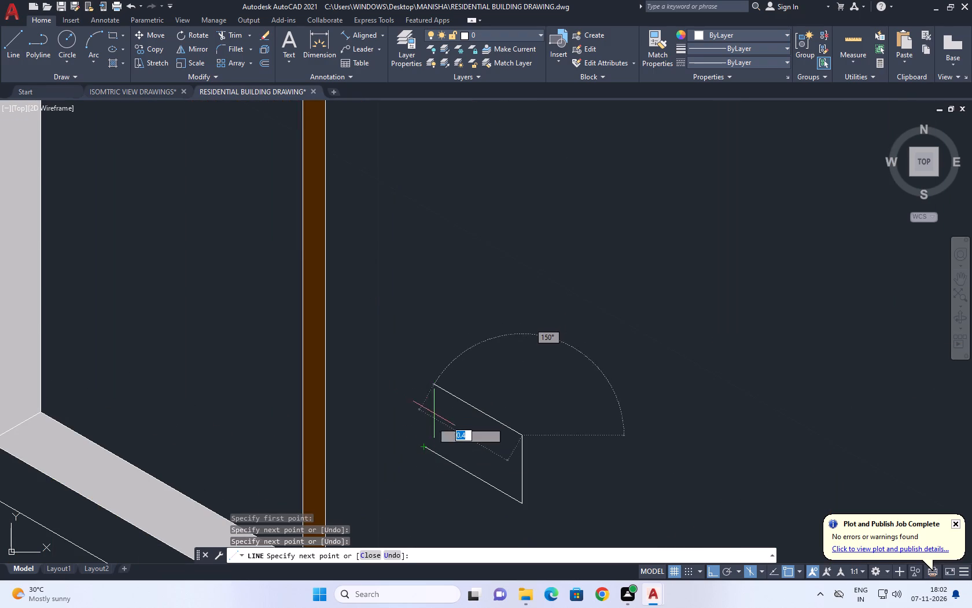
pyautogui.click(428, 384)
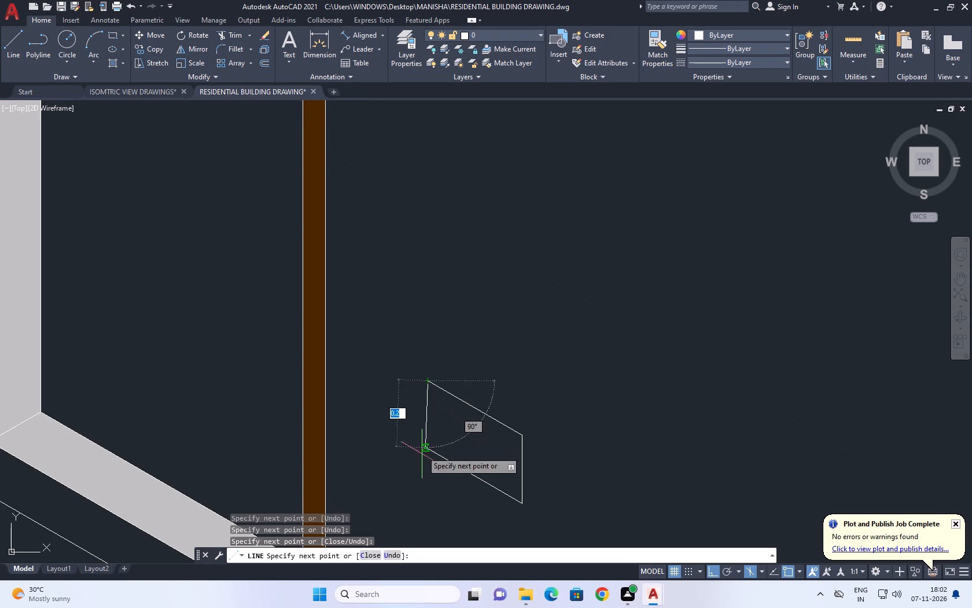
pyautogui.scroll(1, 421, 466)
pyautogui.click(429, 470)
pyautogui.rightClick(462, 403)
pyautogui.click(481, 424)
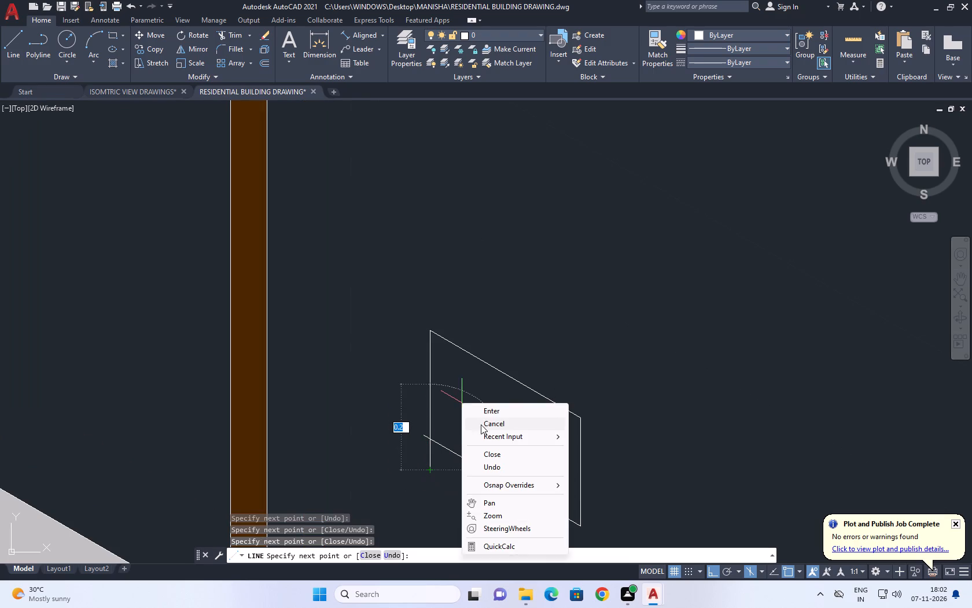
# Fillet the parallelogram's lower-left corner so its overshooting bottom and left edges meet cleanly.
pyautogui.click(238, 46)
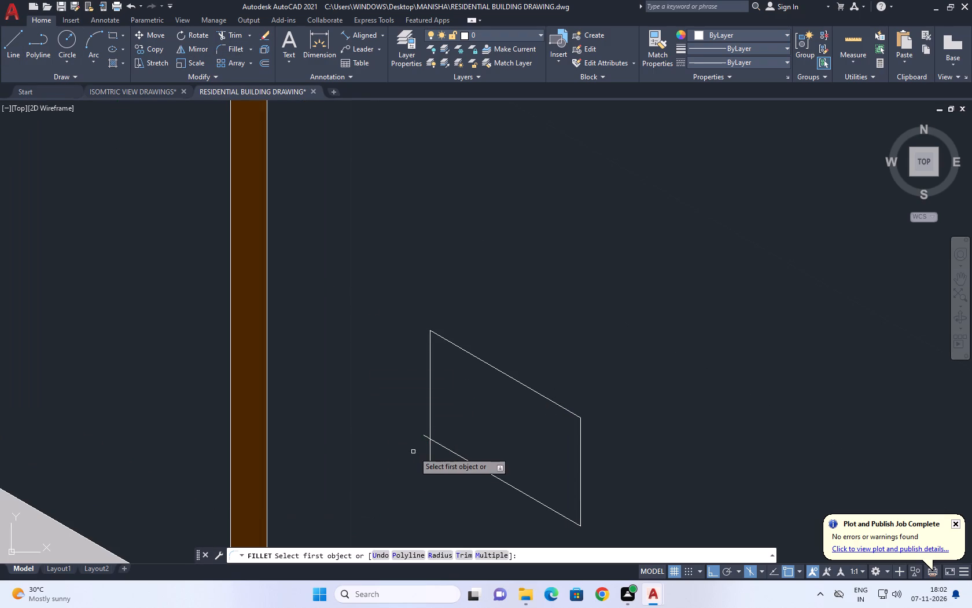
pyautogui.click(439, 442)
pyautogui.click(430, 423)
pyautogui.scroll(-1, 471, 401)
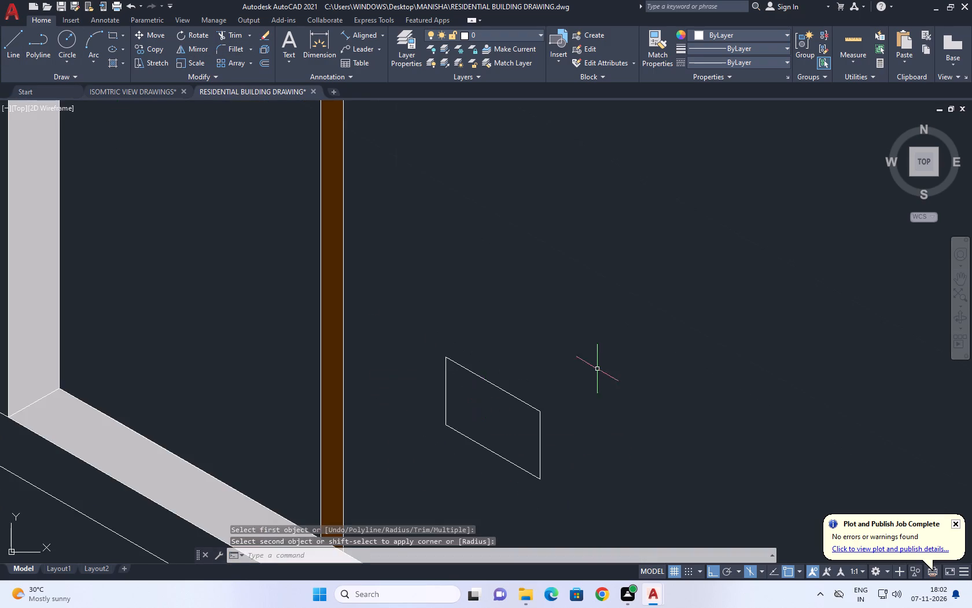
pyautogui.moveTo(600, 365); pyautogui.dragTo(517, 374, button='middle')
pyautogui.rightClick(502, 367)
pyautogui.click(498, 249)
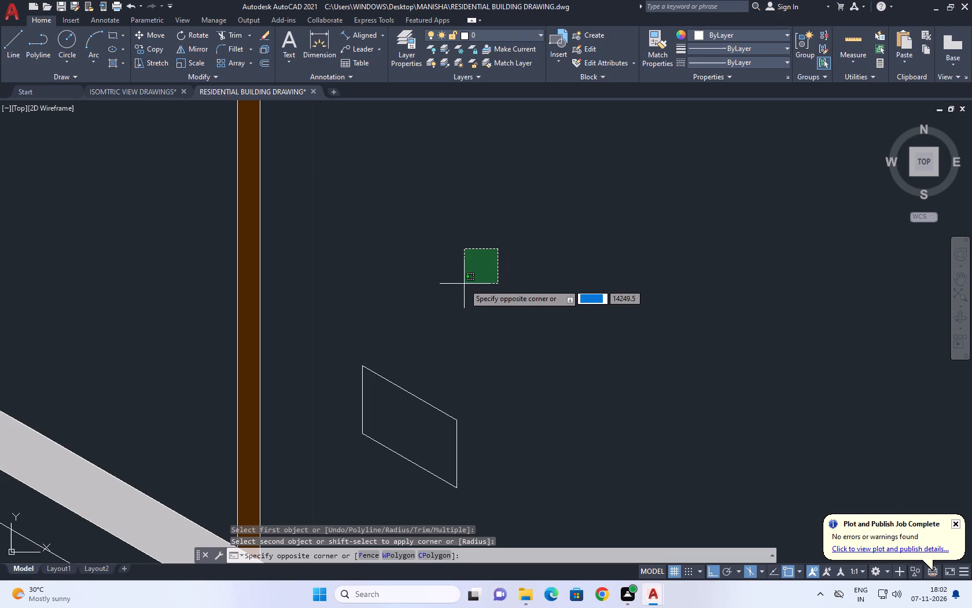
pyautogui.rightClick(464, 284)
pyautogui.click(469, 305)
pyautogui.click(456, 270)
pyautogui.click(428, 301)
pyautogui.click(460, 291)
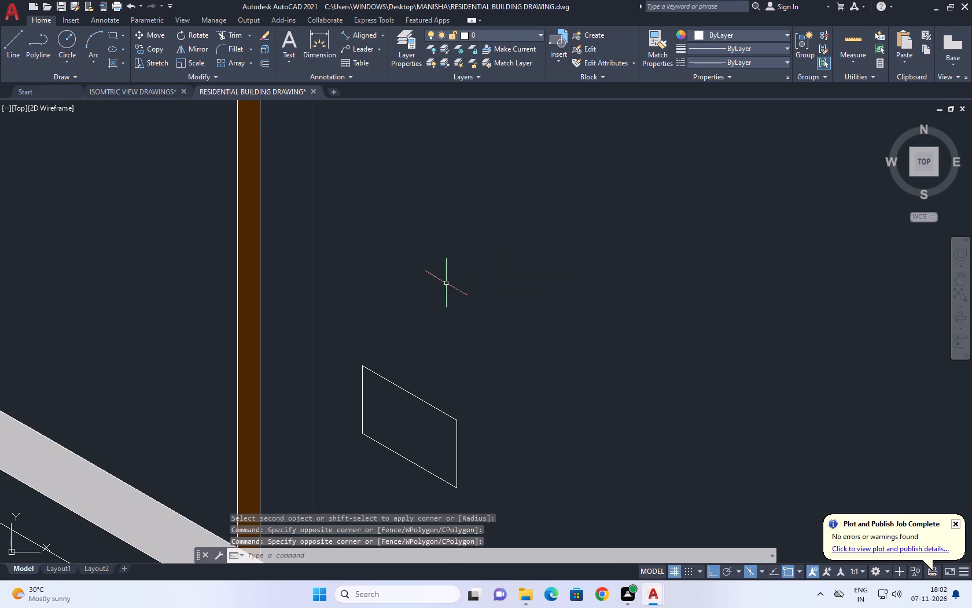
# Draw a line about 2.4 long at 30° in the top isoplane from the parallelogram's upper-left corner toward the pergola posts.
pyautogui.click(1, 50)
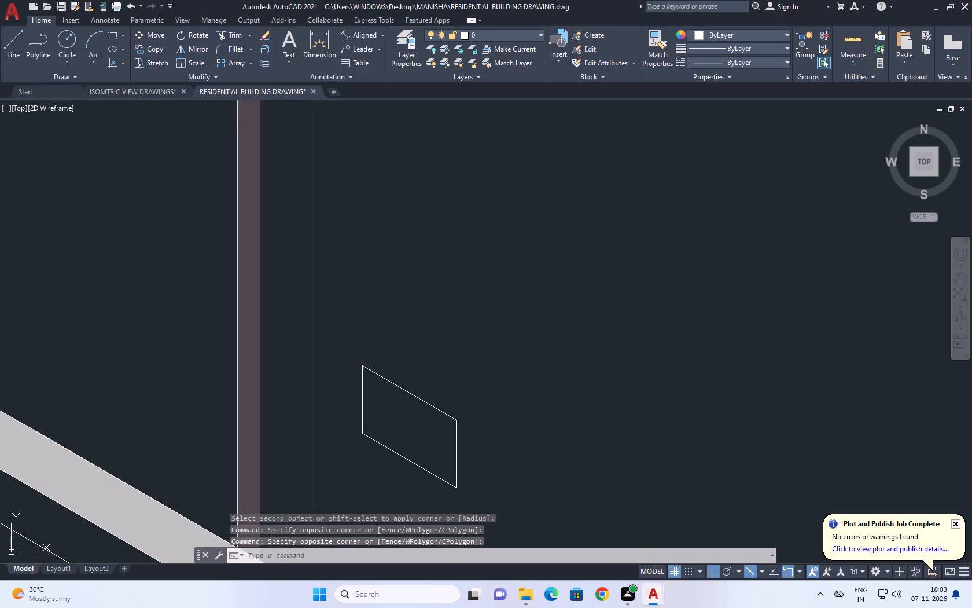
pyautogui.click(26, 50)
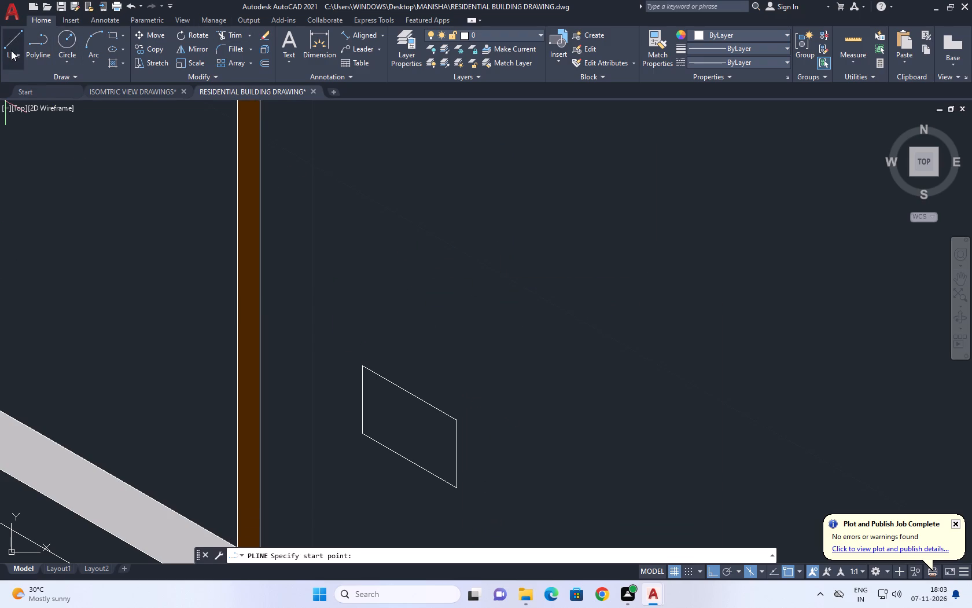
pyautogui.click(11, 50)
pyautogui.click(360, 364)
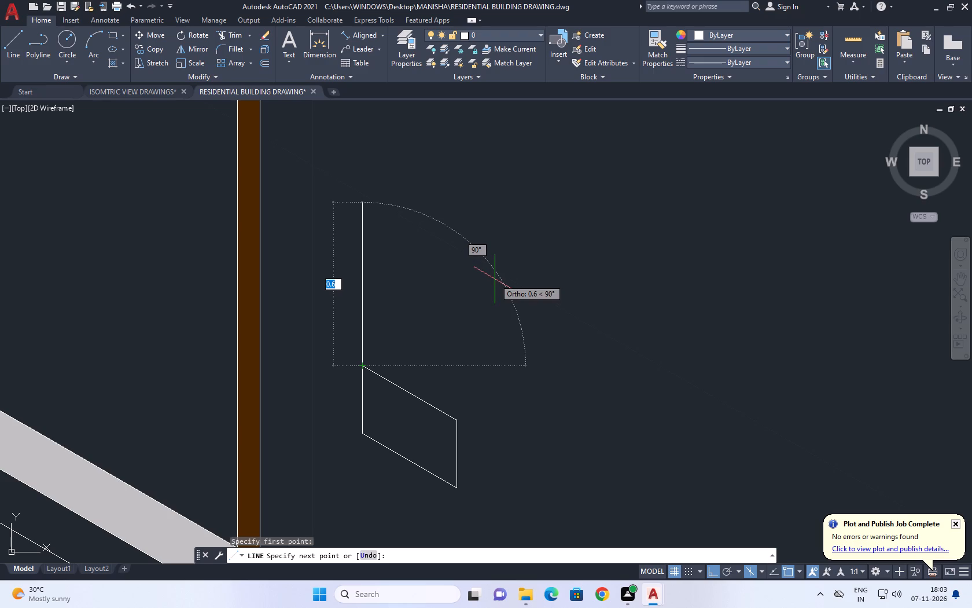
pyautogui.press('F5')
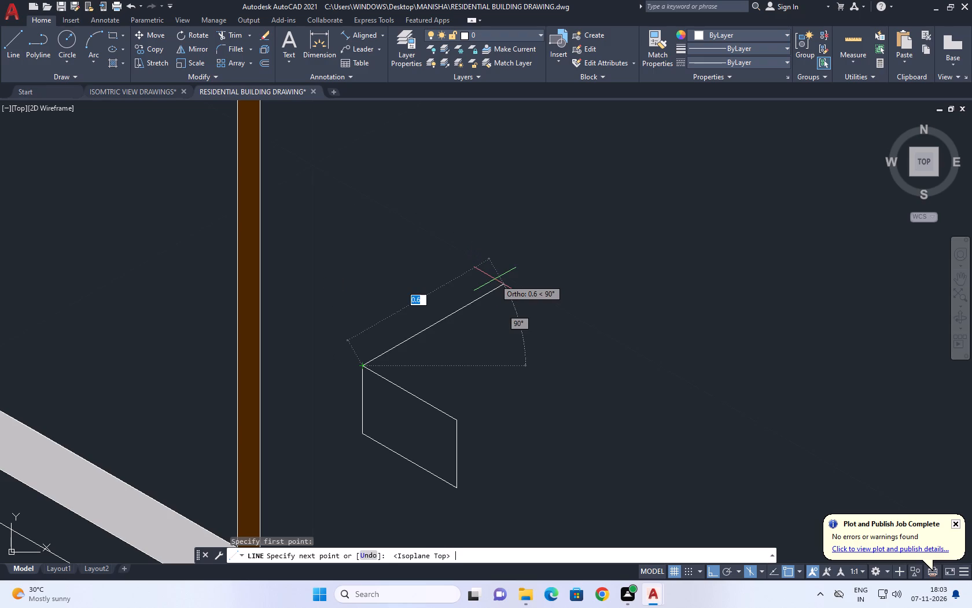
pyautogui.scroll(-2, 505, 277)
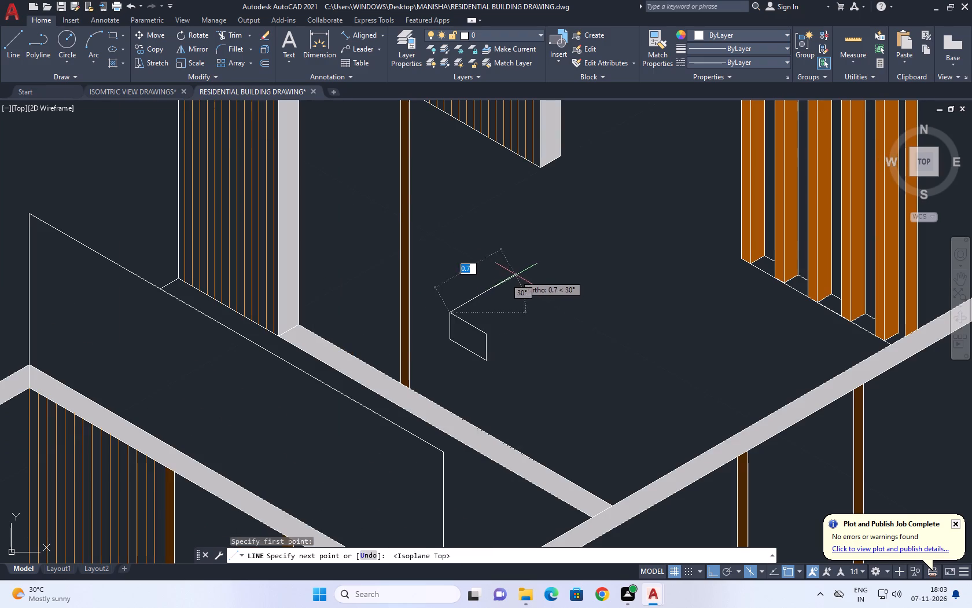
pyautogui.click(680, 197)
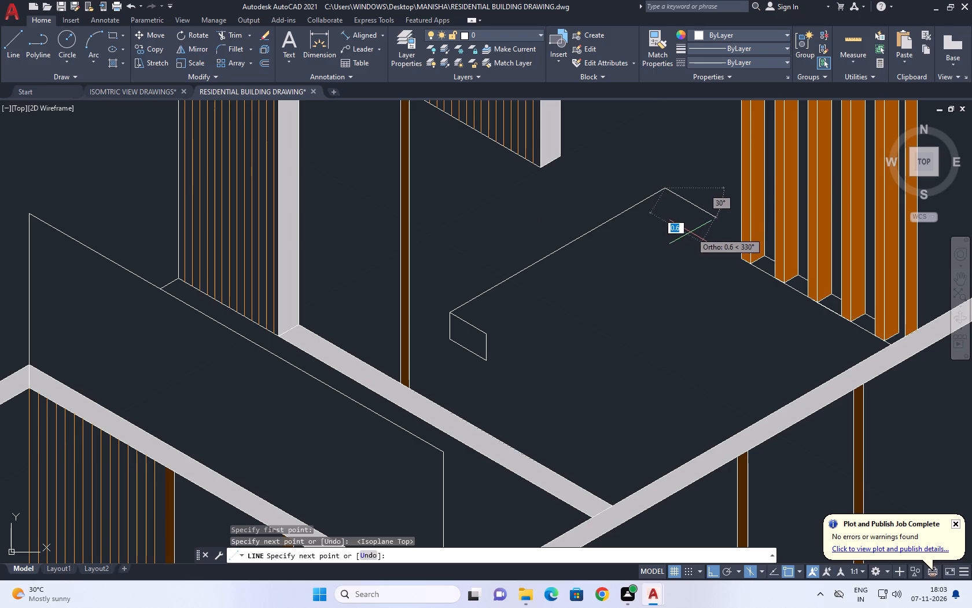
pyautogui.scroll(2, 678, 233)
pyautogui.rightClick(673, 209)
pyautogui.click(698, 236)
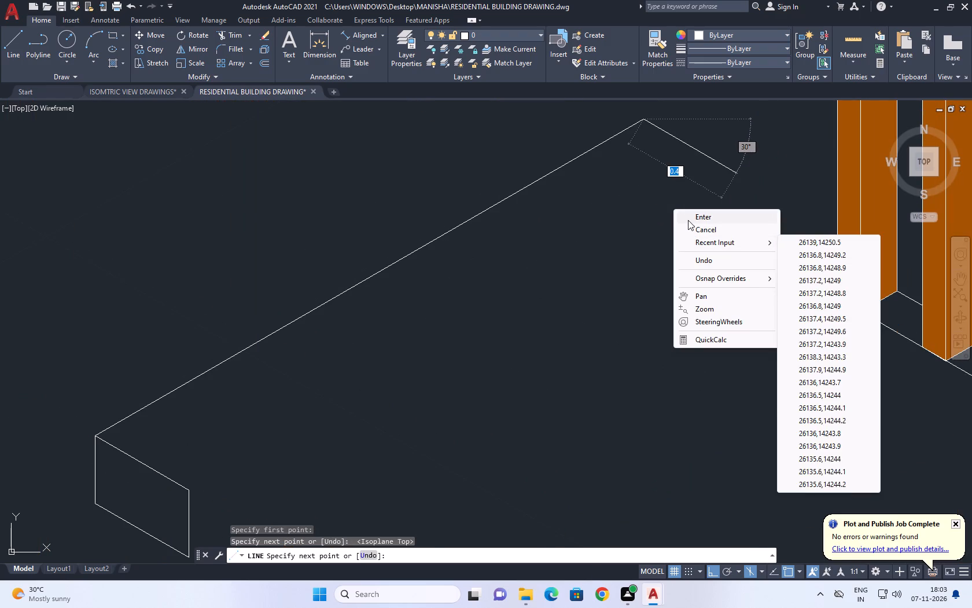
pyautogui.click(713, 232)
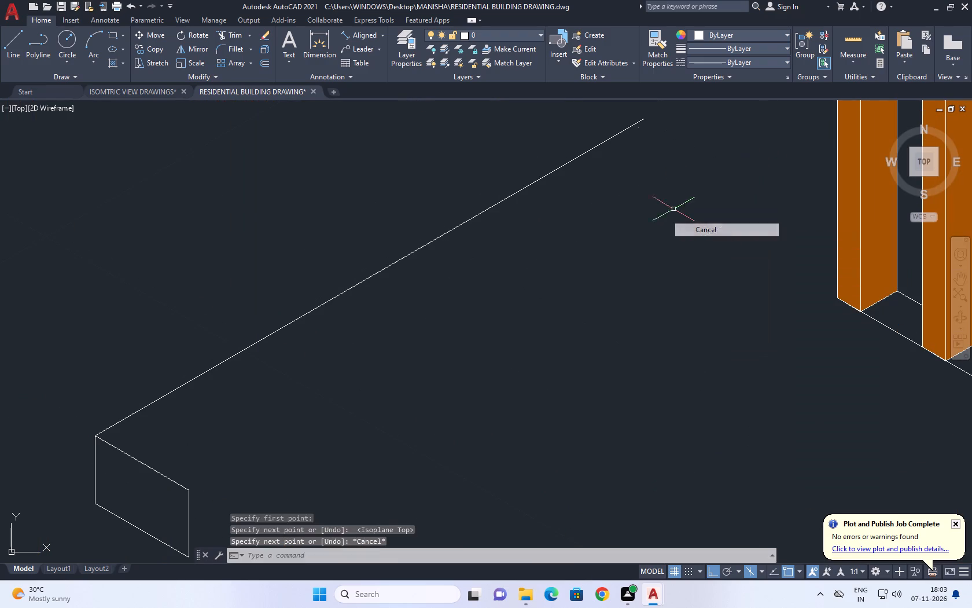
# Copy the parallelogram's top, right and bottom edges from its upper-left corner to the far end of the long line.
pyautogui.scroll(-3, 694, 233)
pyautogui.scroll(2, 570, 306)
pyautogui.click(597, 266)
pyautogui.click(551, 328)
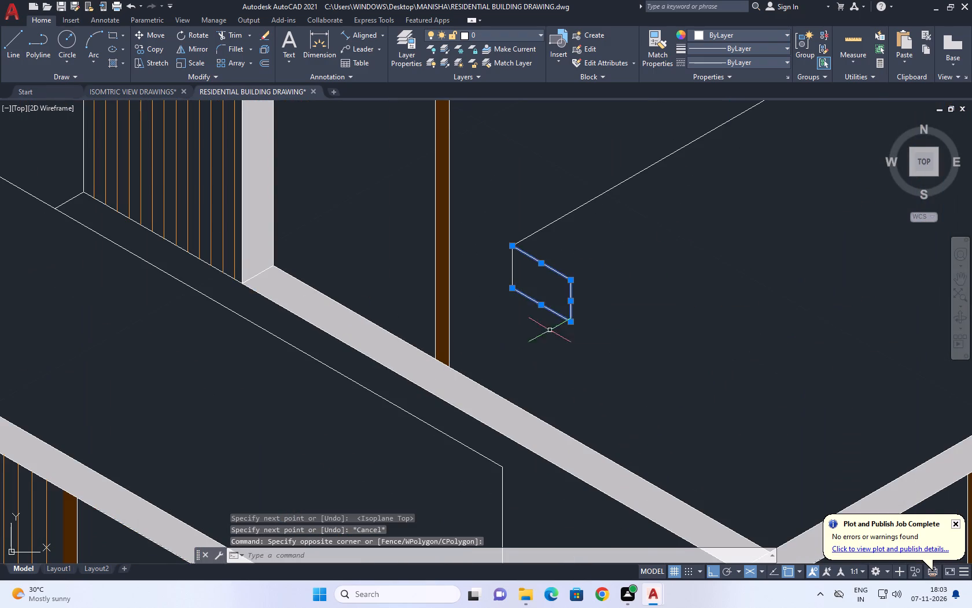
pyautogui.moveTo(572, 241); pyautogui.dragTo(552, 295, button='middle')
pyautogui.click(147, 48)
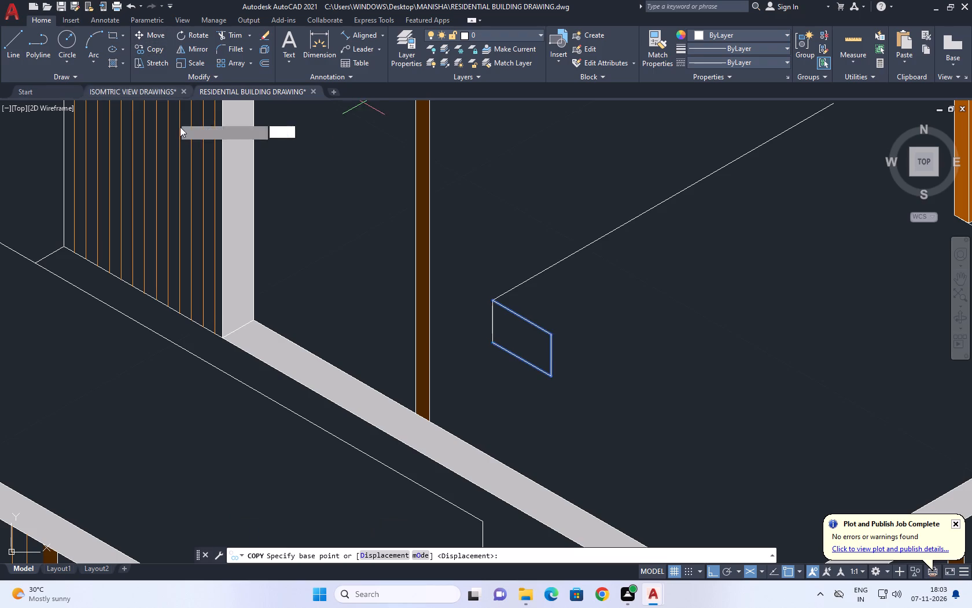
pyautogui.moveTo(542, 303); pyautogui.dragTo(488, 364, button='middle')
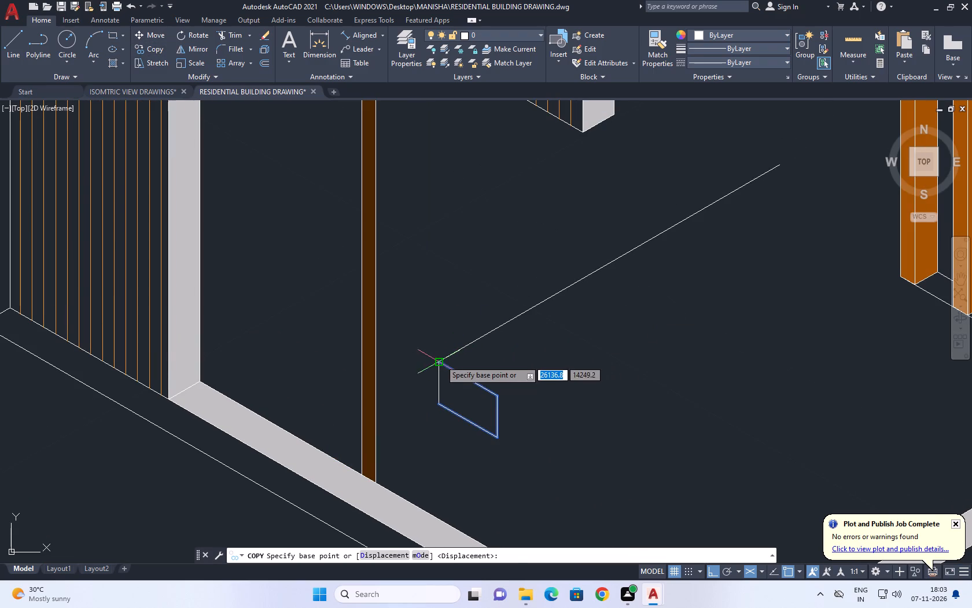
pyautogui.click(440, 361)
pyautogui.click(776, 164)
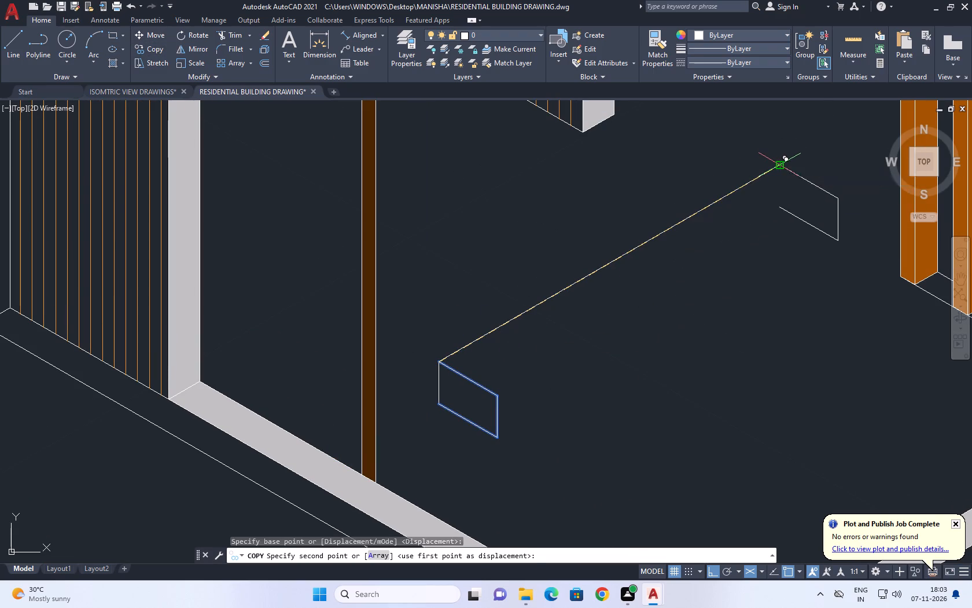
pyautogui.rightClick(642, 256)
pyautogui.click(666, 278)
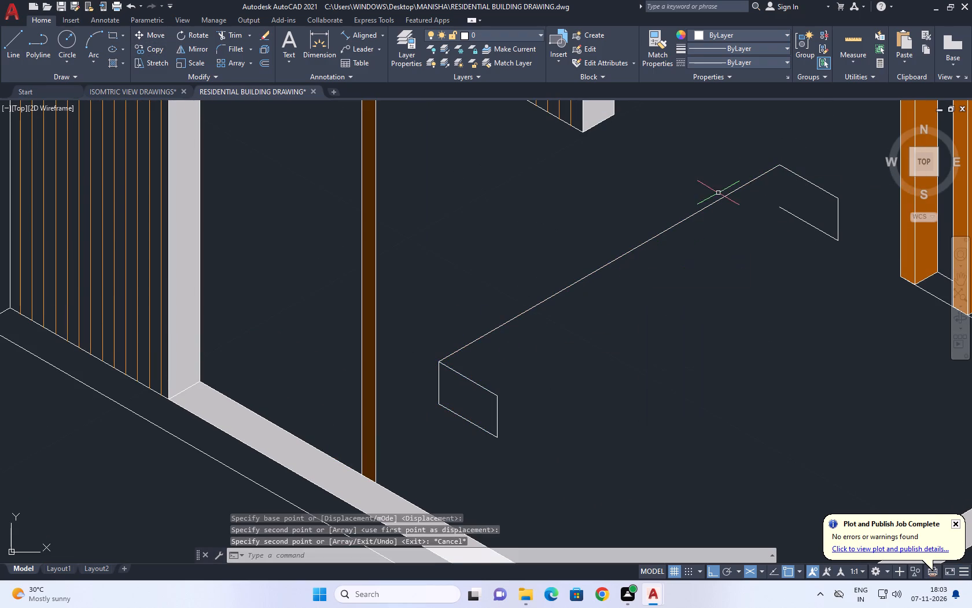
# Close the copied end face with a vertical line between its upper-left and lower-left corners.
pyautogui.moveTo(720, 215); pyautogui.dragTo(713, 247, button='middle')
pyautogui.click(21, 47)
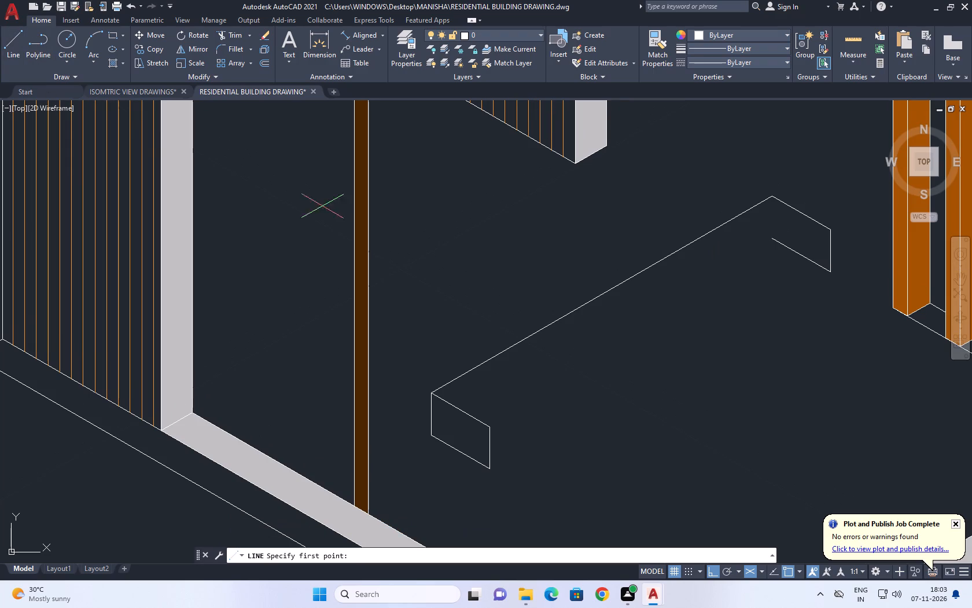
pyautogui.click(774, 196)
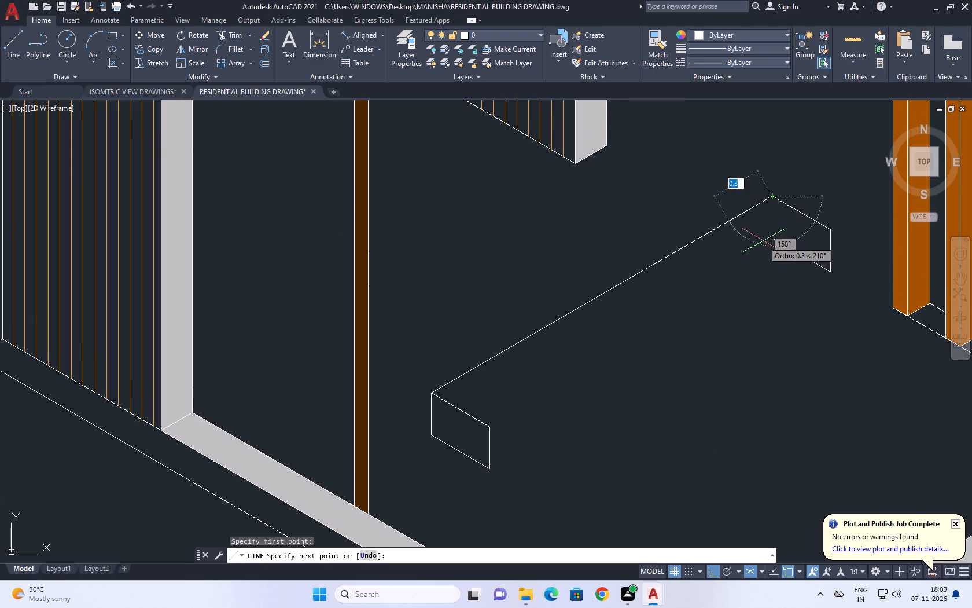
pyautogui.click(771, 239)
pyautogui.rightClick(767, 244)
pyautogui.click(793, 260)
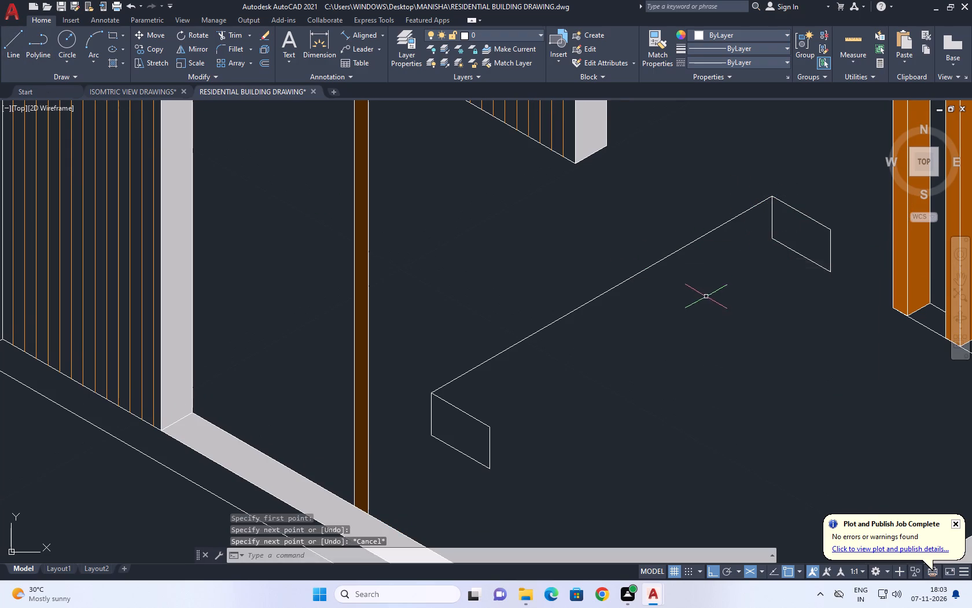
# Draw two long edges joining the upper-right and lower-right corners of the near end face to the matching far corners.
pyautogui.moveTo(701, 295); pyautogui.dragTo(465, 240, button='middle')
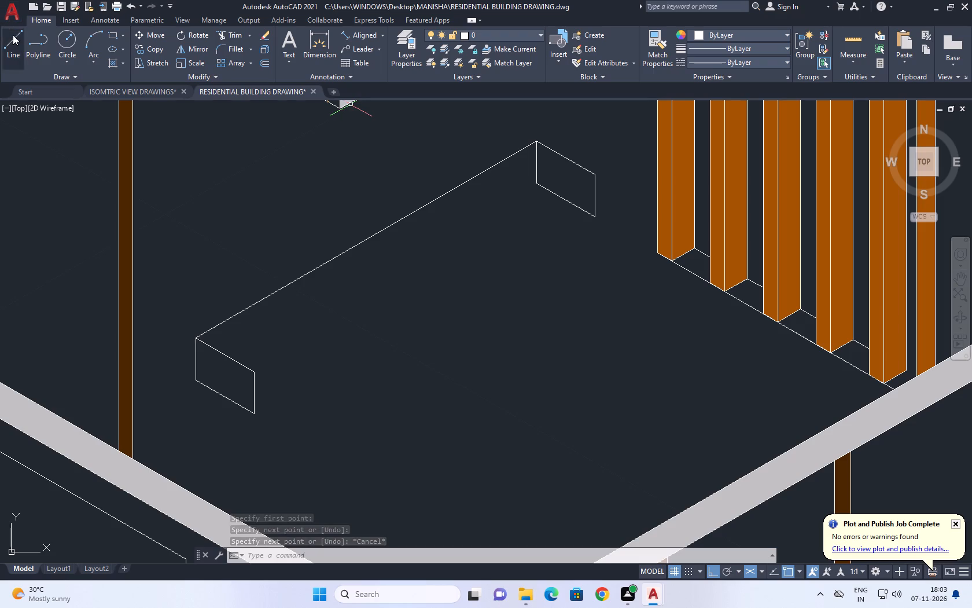
pyautogui.click(13, 35)
pyautogui.click(257, 373)
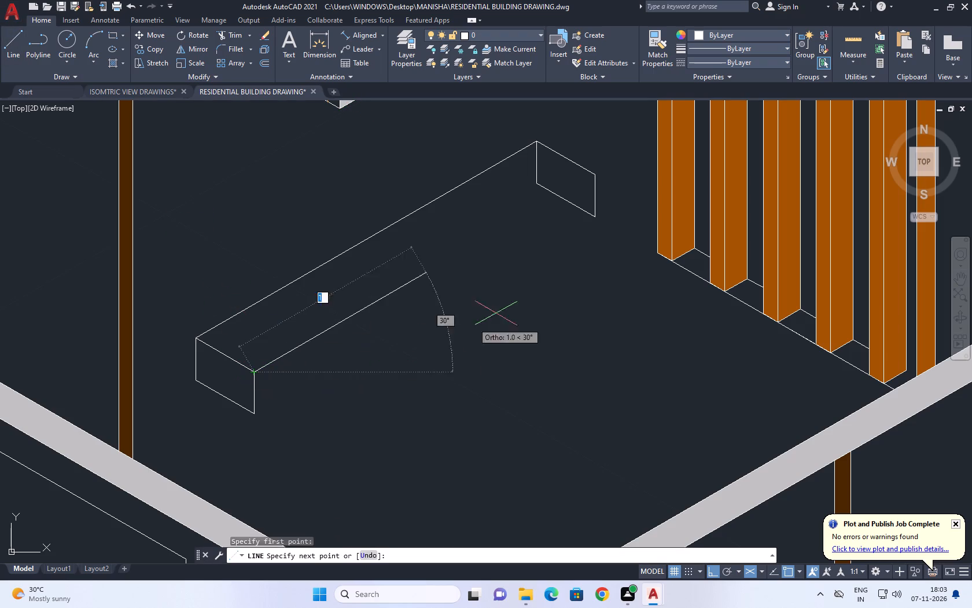
pyautogui.click(594, 173)
pyautogui.rightClick(620, 129)
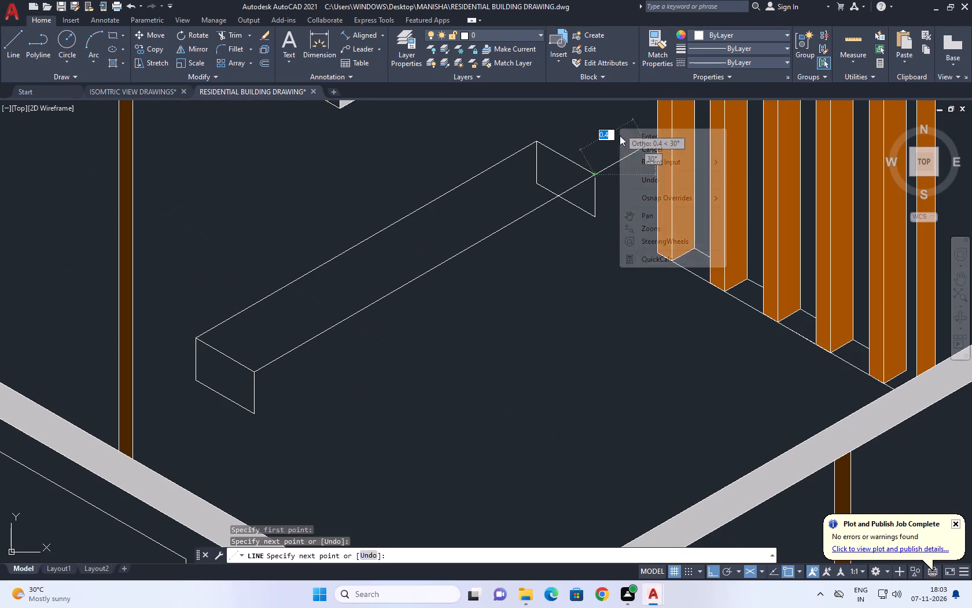
pyautogui.rightClick(654, 148)
pyautogui.rightClick(539, 166)
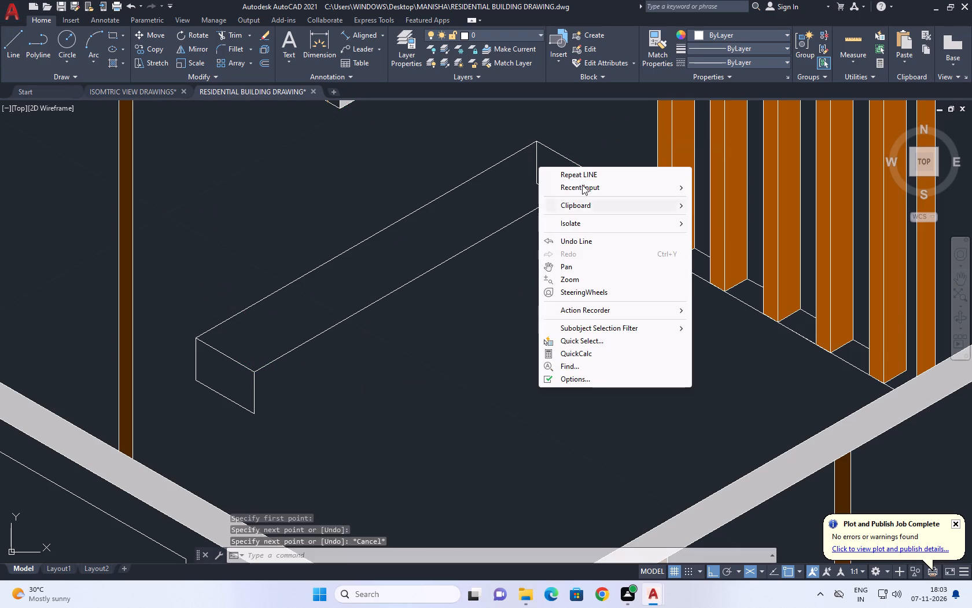
pyautogui.click(586, 171)
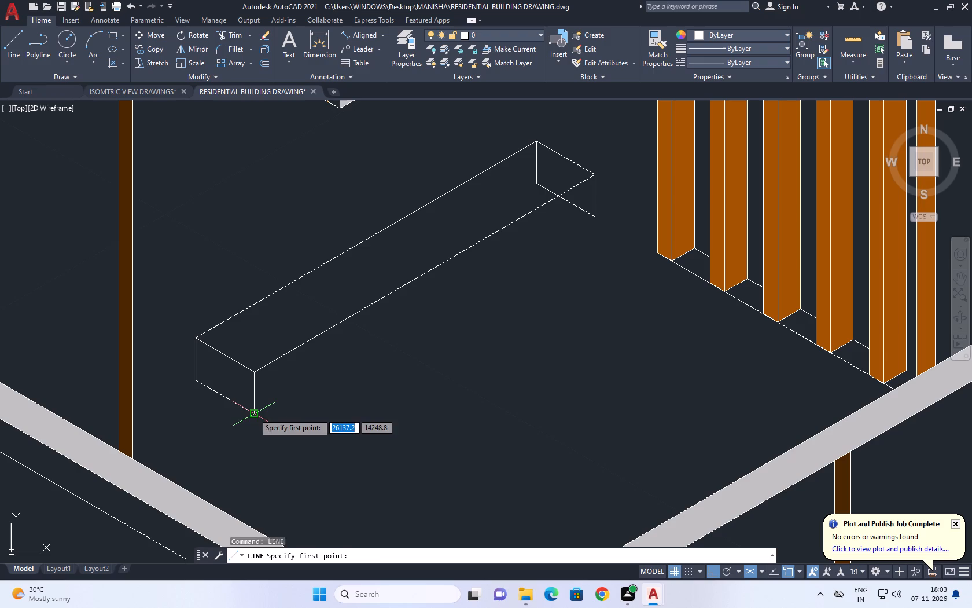
pyautogui.click(252, 413)
pyautogui.click(591, 215)
pyautogui.rightClick(592, 277)
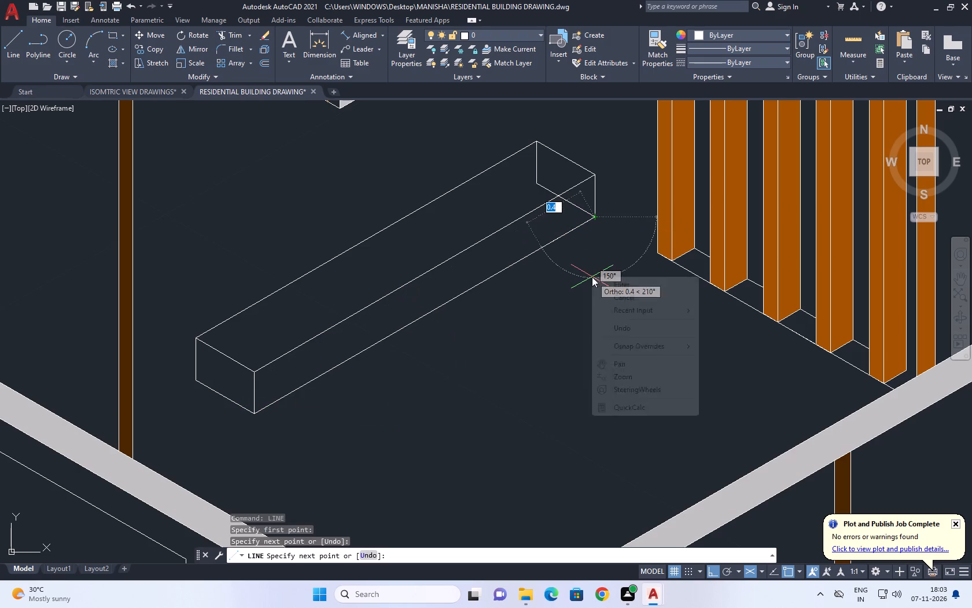
pyautogui.click(628, 299)
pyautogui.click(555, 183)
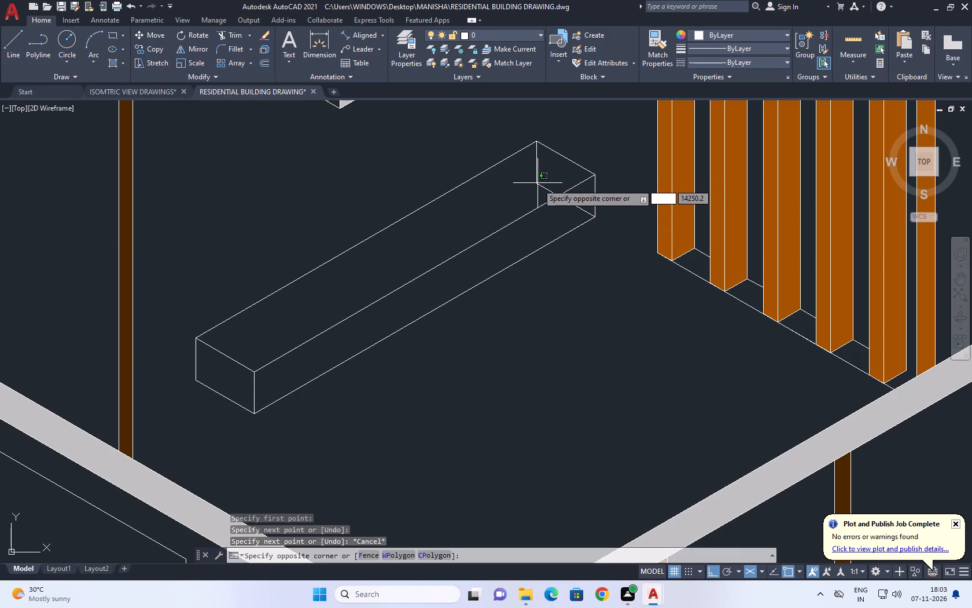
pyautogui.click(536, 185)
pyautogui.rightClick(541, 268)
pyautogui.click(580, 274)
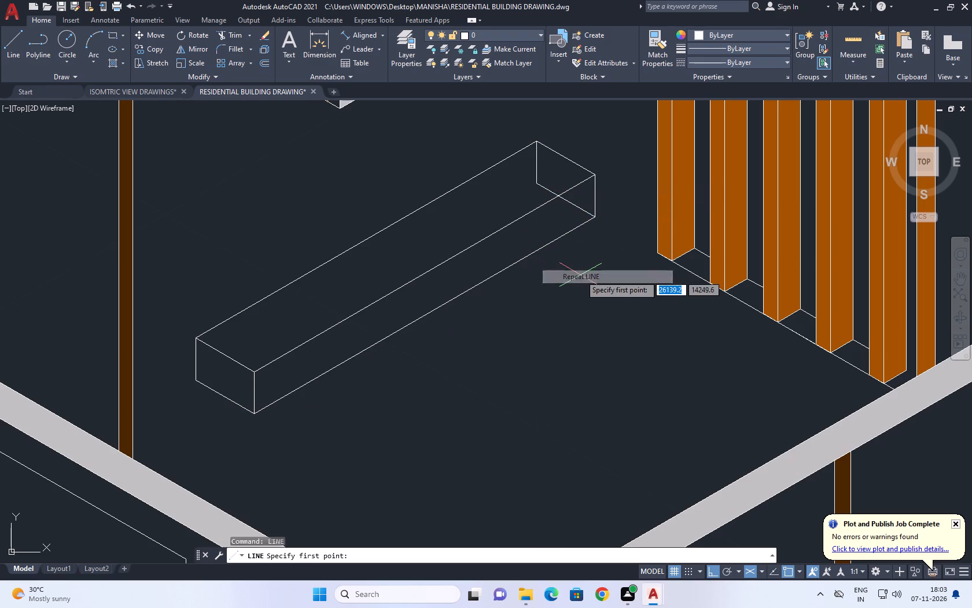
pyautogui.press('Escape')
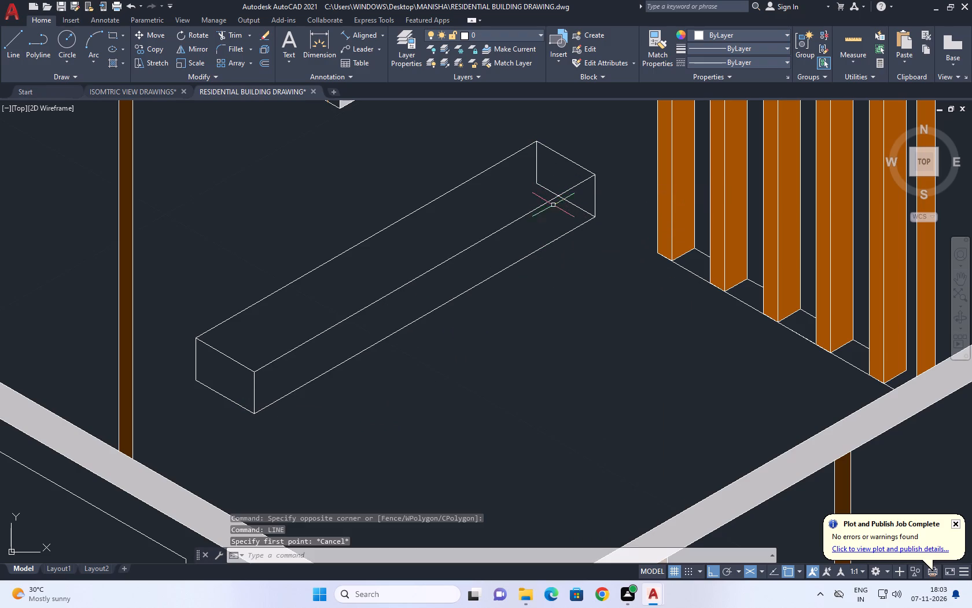
# Delete the hidden bottom and rear vertical edges at the far end of the long box.
pyautogui.click(576, 206)
pyautogui.click(553, 180)
pyautogui.click(539, 171)
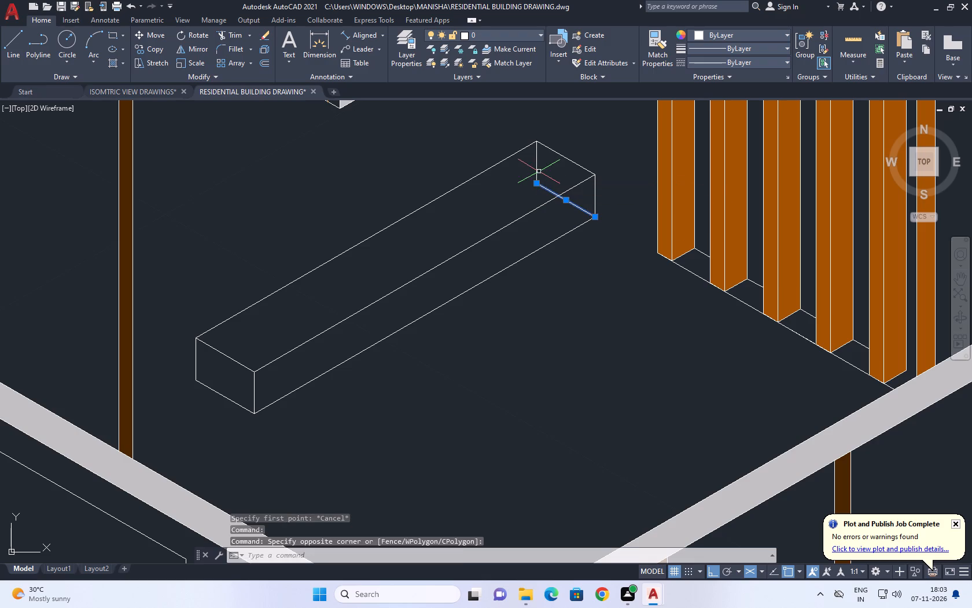
pyautogui.click(538, 170)
pyautogui.click(536, 163)
pyautogui.press('Delete')
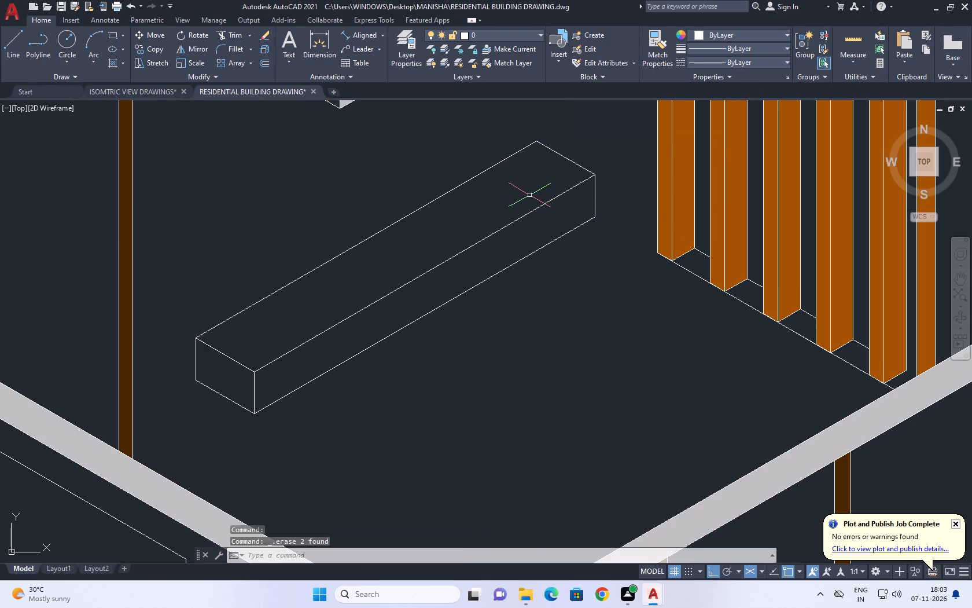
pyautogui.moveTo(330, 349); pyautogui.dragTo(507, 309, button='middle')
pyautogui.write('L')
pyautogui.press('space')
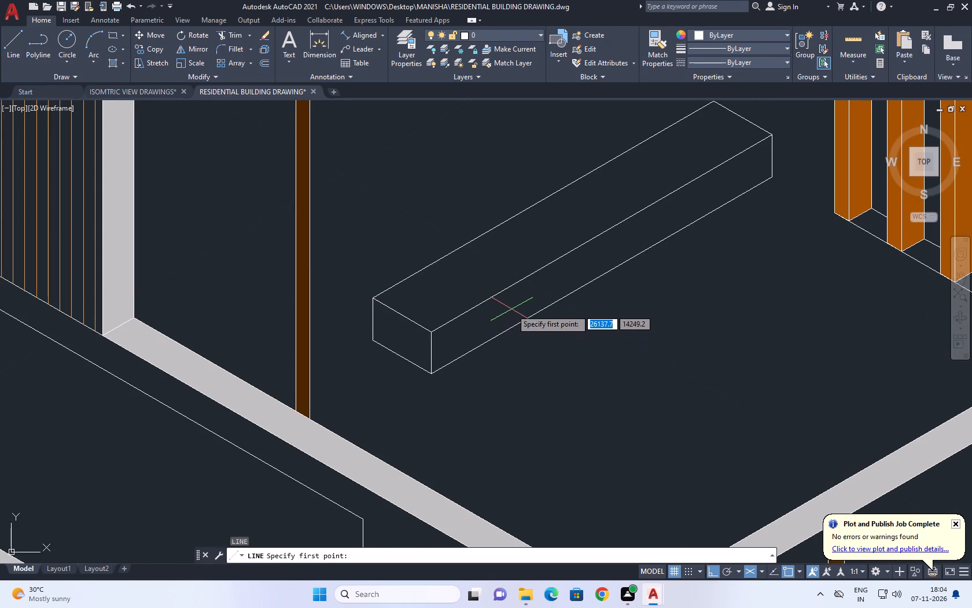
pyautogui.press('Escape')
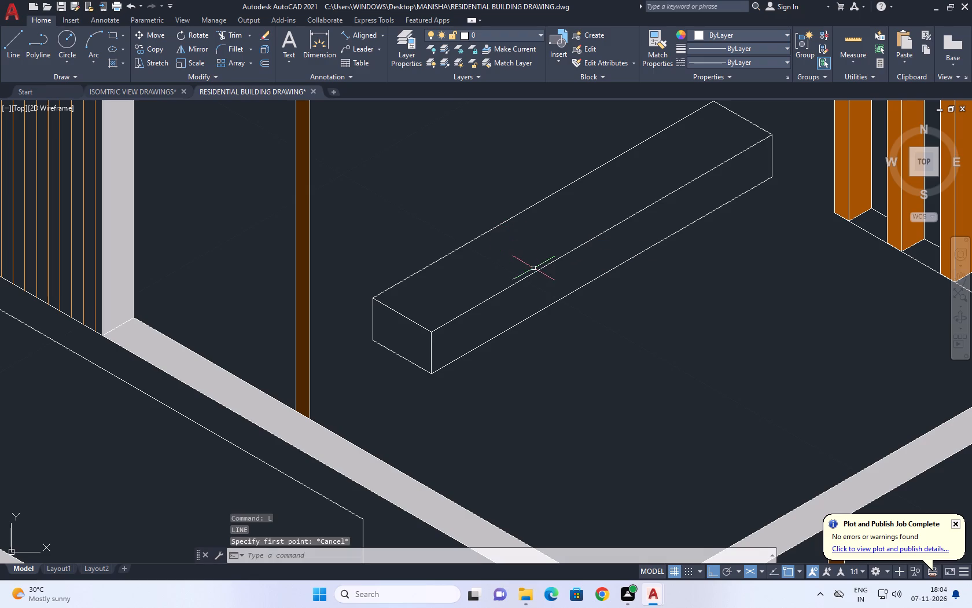
# Divide the front upper long edge of the box into 3 equal segments.
pyautogui.click(535, 273)
pyautogui.write('DI')
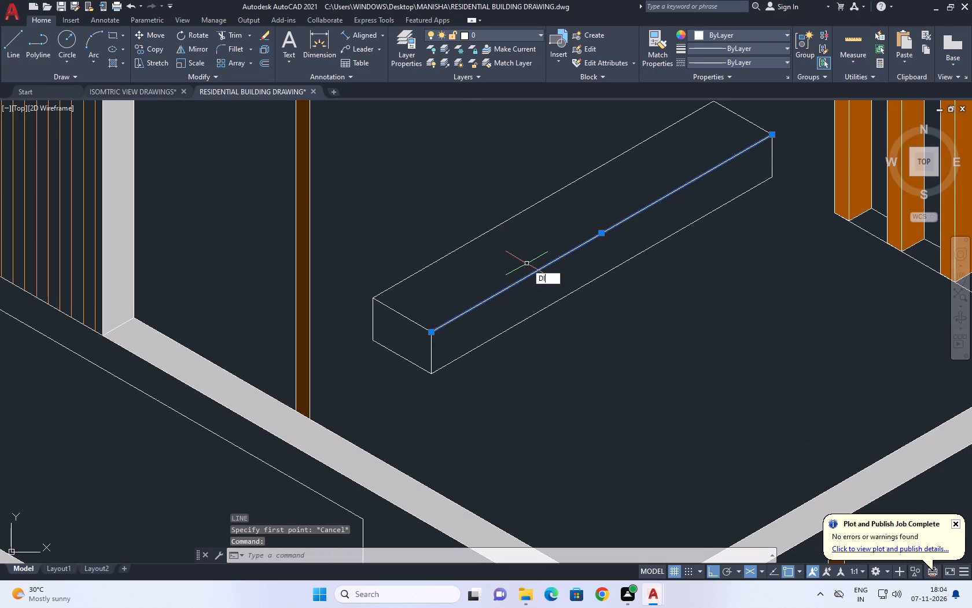
pyautogui.write('V')
pyautogui.press('space')
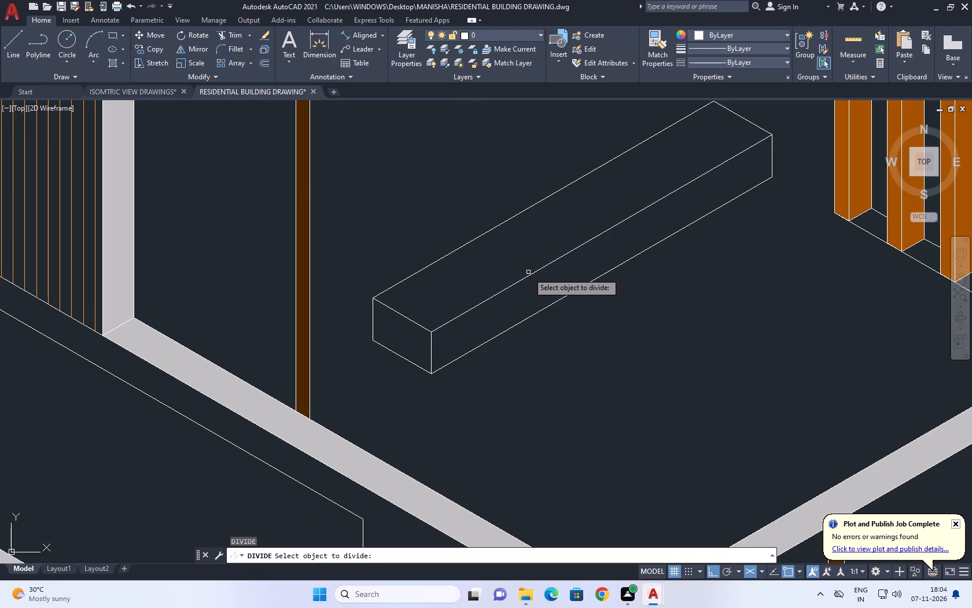
pyautogui.click(529, 276)
pyautogui.press('3')
pyautogui.press('space')
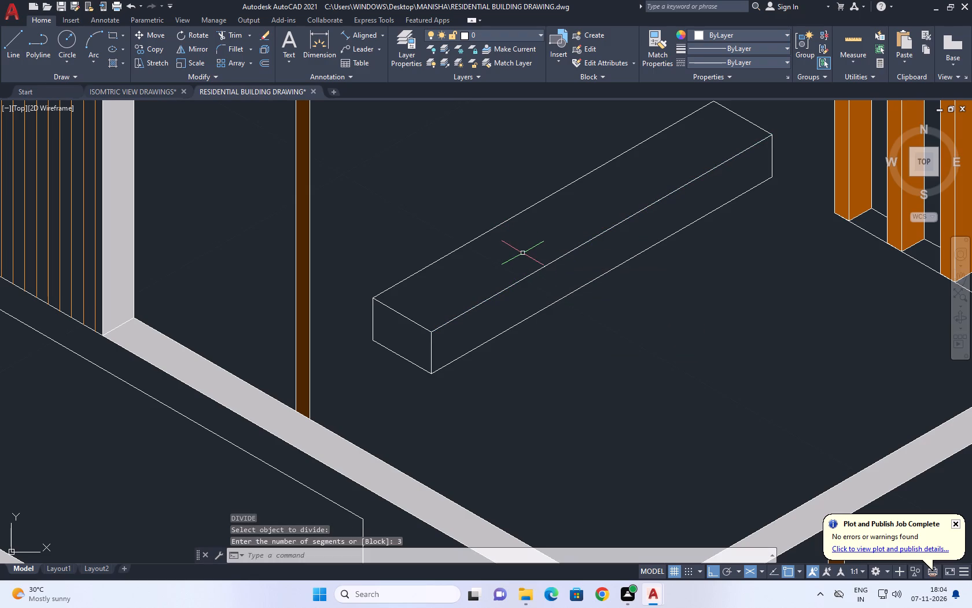
# Draw two 150° lines across the box's top face from the front edge's division points, running past the rear long edge.
pyautogui.write('L')
pyautogui.press('space')
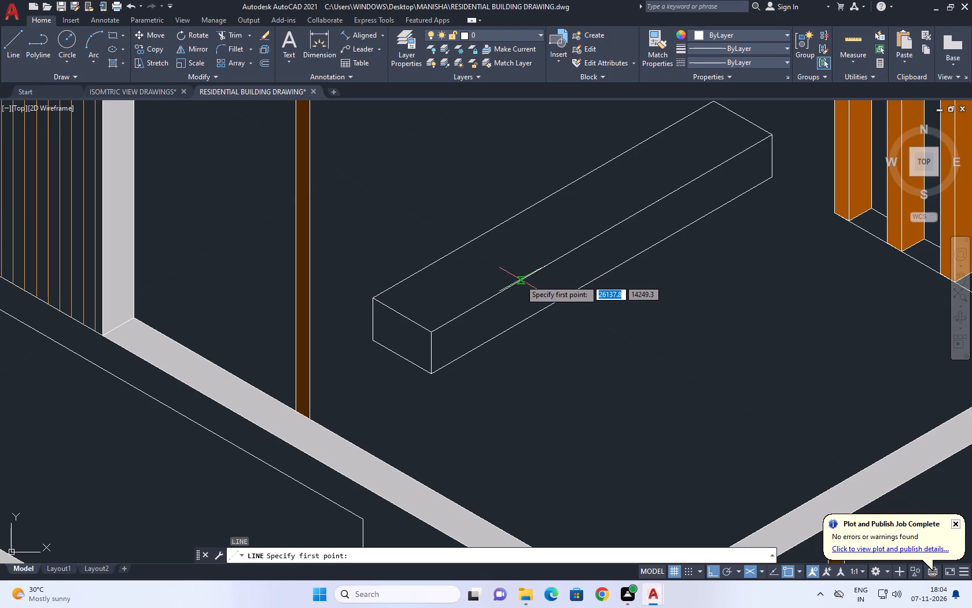
pyautogui.click(546, 266)
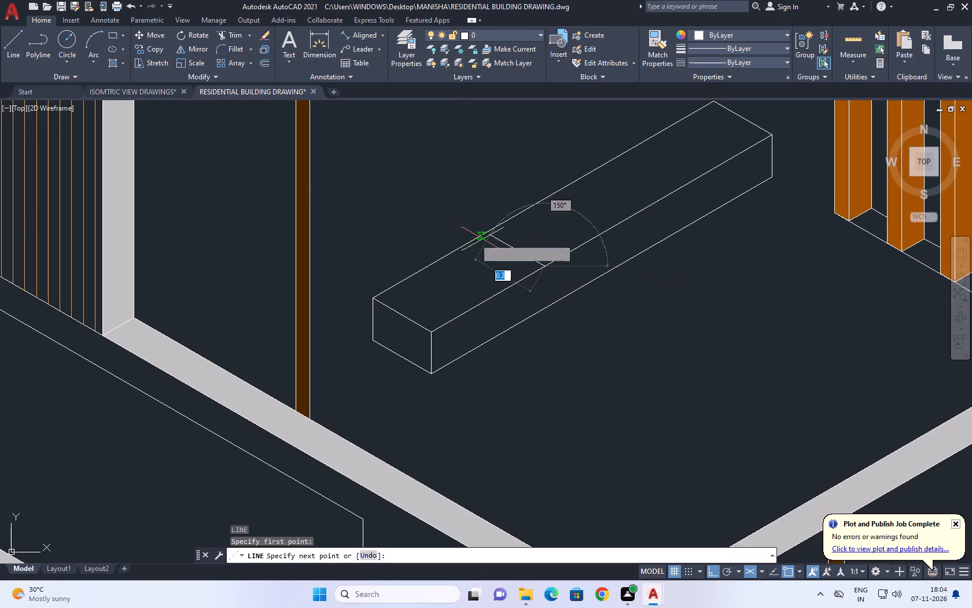
pyautogui.click(434, 231)
pyautogui.press('space')
pyautogui.press('space')
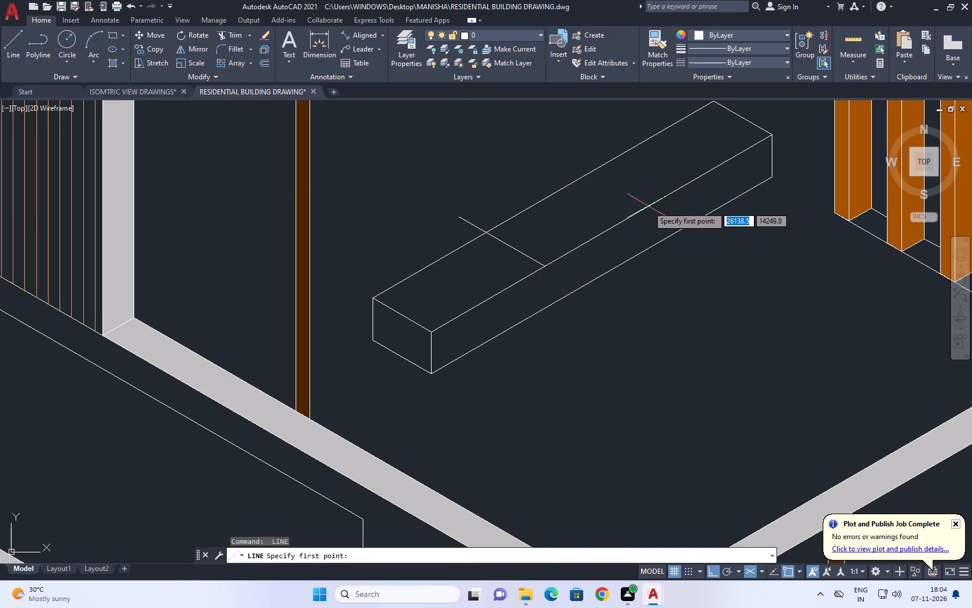
pyautogui.click(656, 199)
pyautogui.click(511, 156)
pyautogui.press('space')
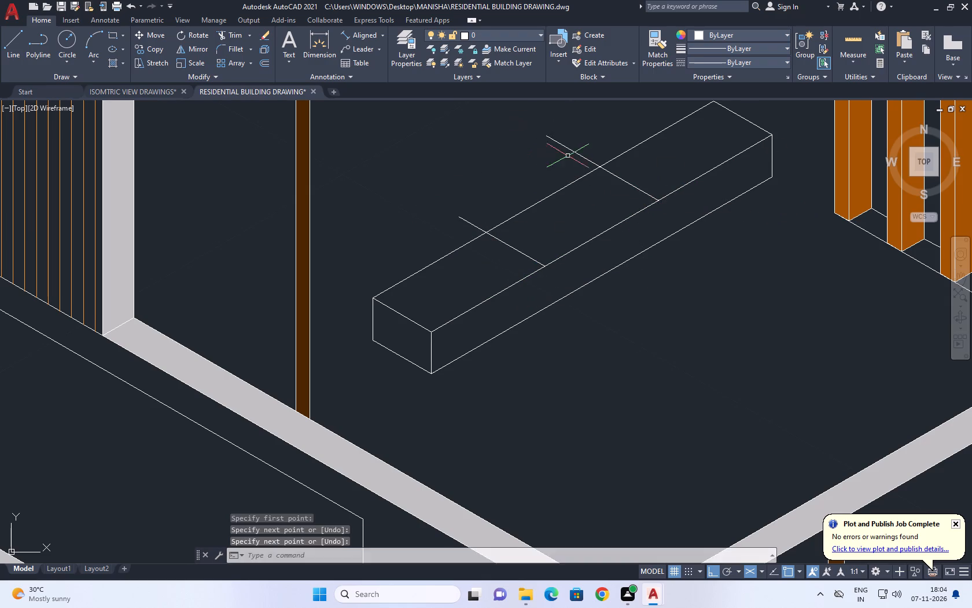
# Trim both crosswise lines where they overshoot the box's rear upper edge.
pyautogui.moveTo(569, 156); pyautogui.dragTo(564, 269, button='middle')
pyautogui.press('t')
pyautogui.write('R')
pyautogui.press('space')
pyautogui.click(451, 341)
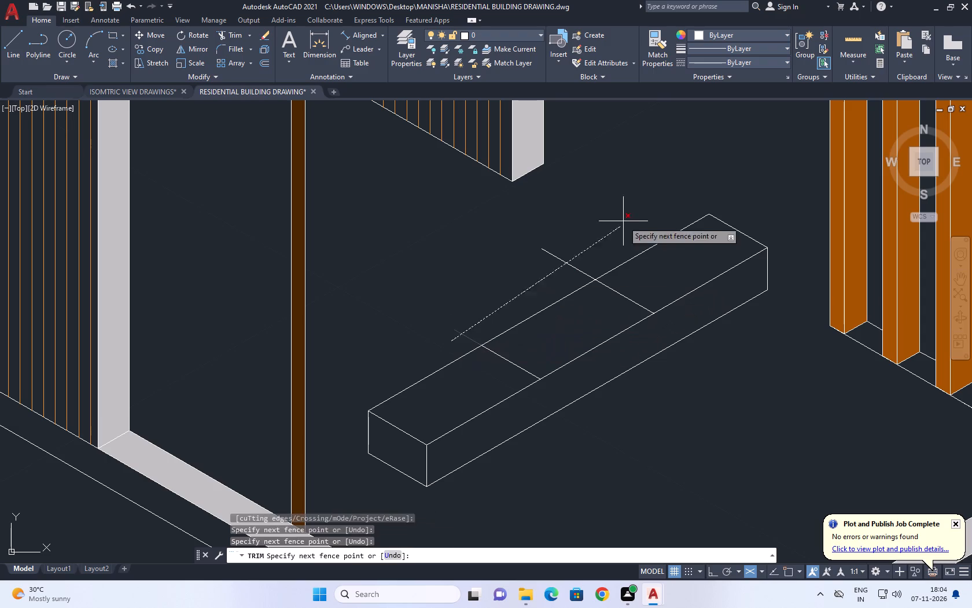
pyautogui.click(627, 215)
pyautogui.press('space')
# Draw an open three-sided upright panel outline in the right isoplane above the box's rear edge, with its first side about 0.8 high.
pyautogui.scroll(-3, 603, 229)
pyautogui.moveTo(613, 303); pyautogui.dragTo(581, 327, button='middle')
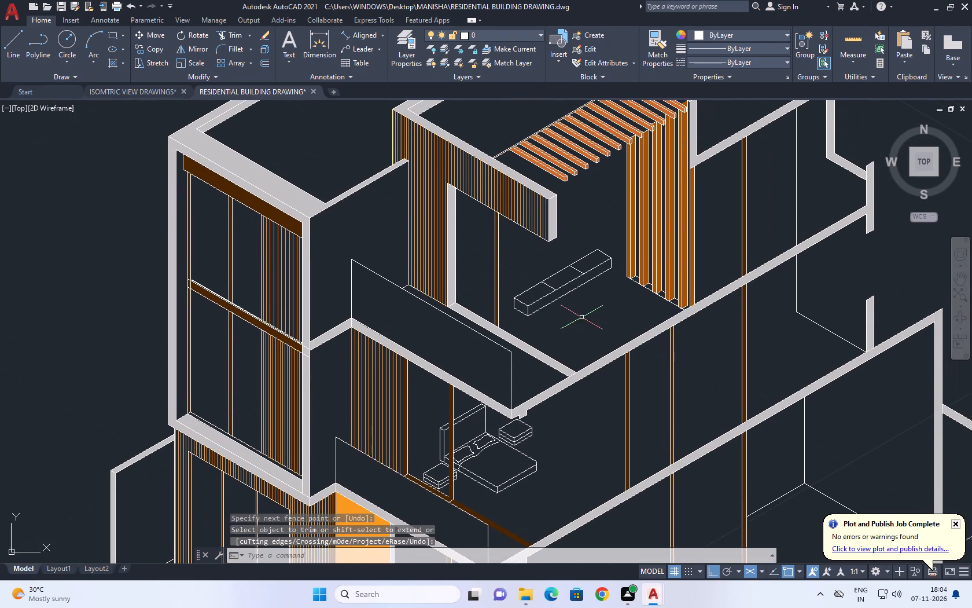
pyautogui.scroll(1, 542, 299)
pyautogui.moveTo(644, 277); pyautogui.dragTo(640, 294, button='middle')
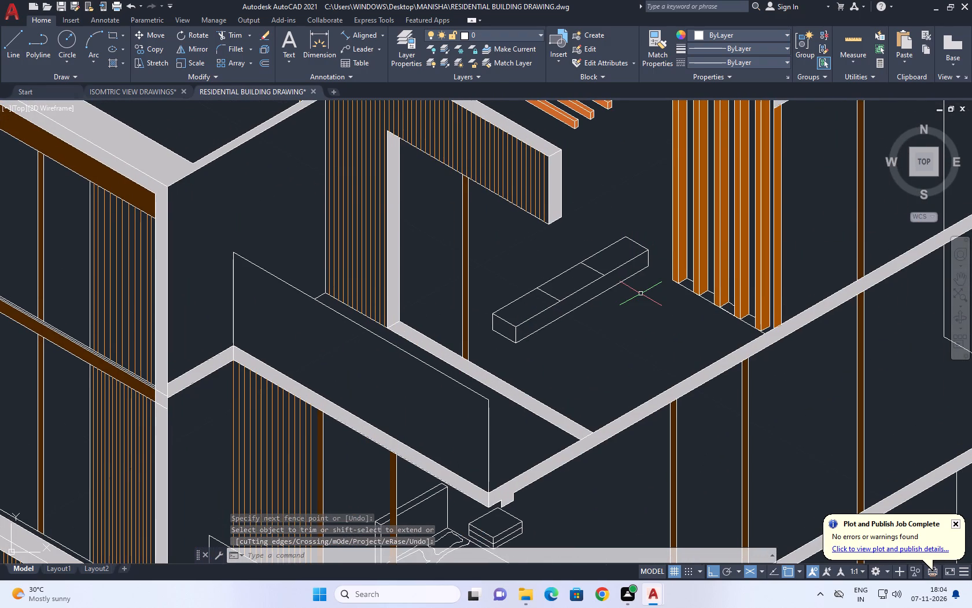
pyautogui.scroll(1, 533, 284)
pyautogui.moveTo(623, 280); pyautogui.dragTo(573, 472, button='middle')
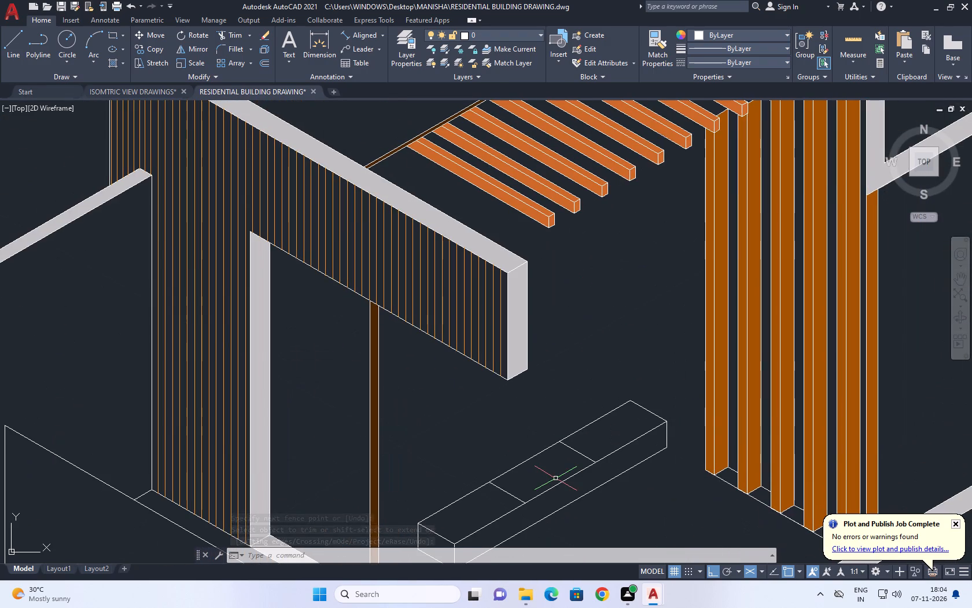
pyautogui.write('L')
pyautogui.press('space')
pyautogui.click(472, 493)
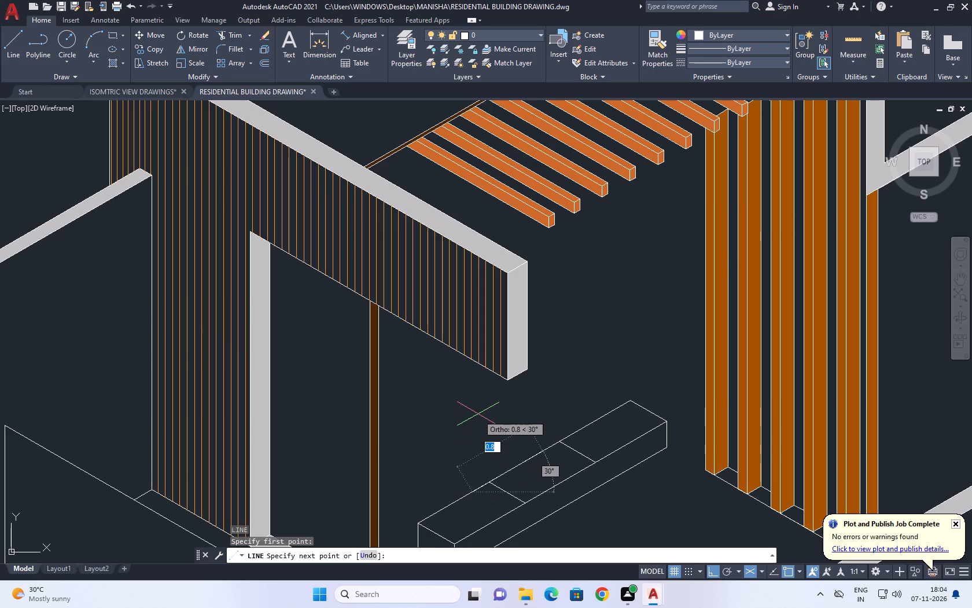
pyautogui.press('F5')
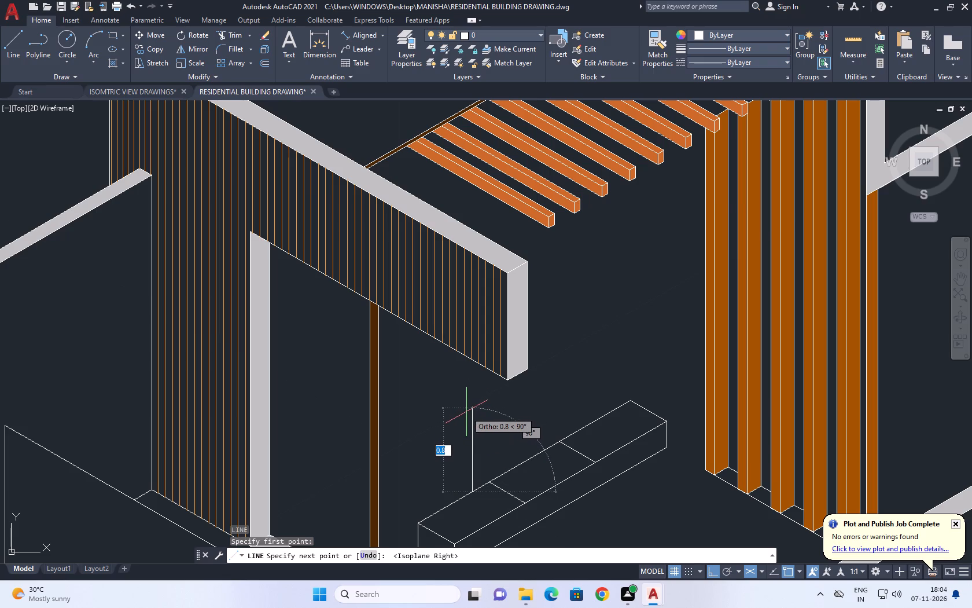
pyautogui.click(471, 412)
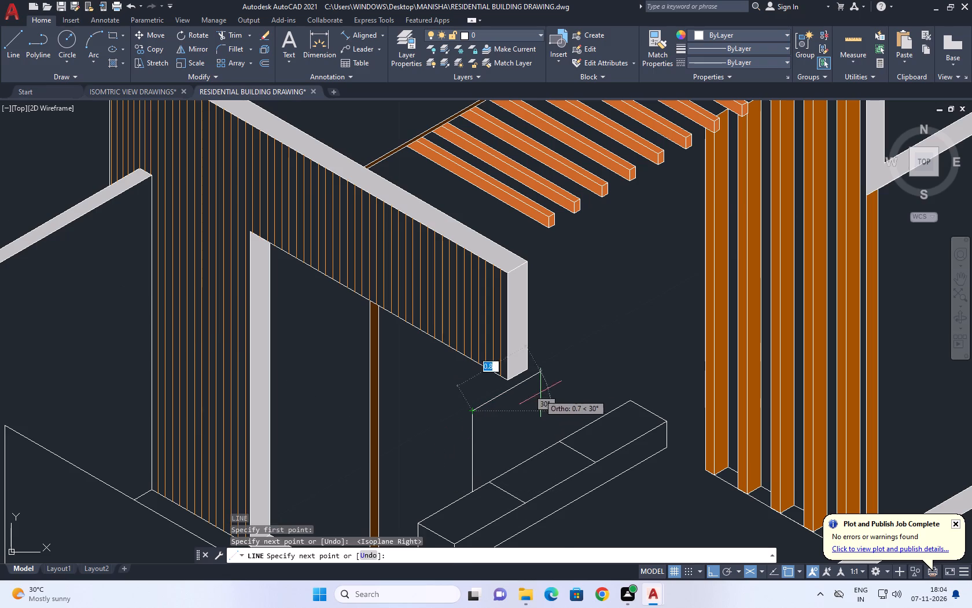
pyautogui.click(588, 355)
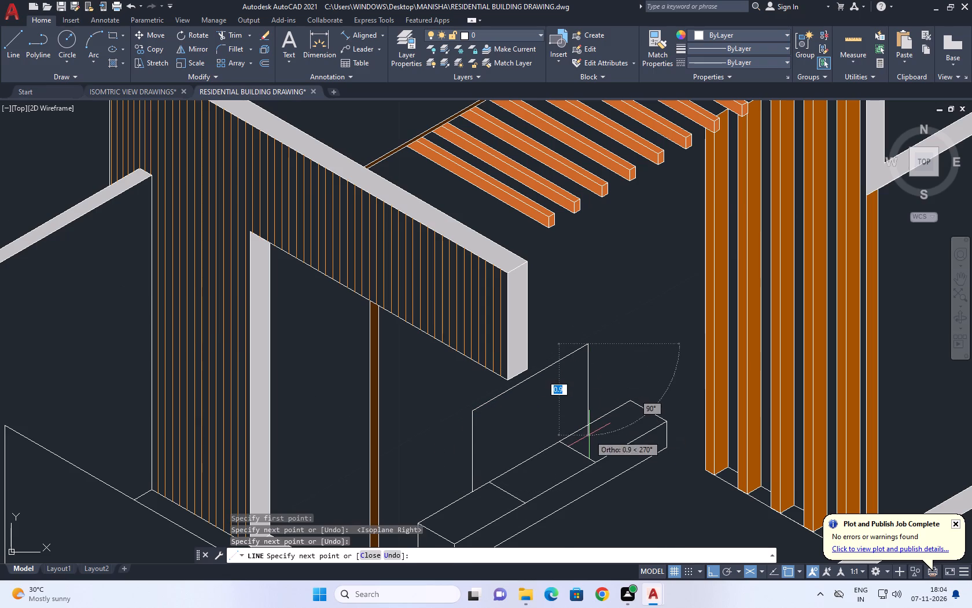
pyautogui.click(589, 434)
pyautogui.press('space')
# Trim the part of the panel's far vertical line that runs below the box's rear upper edge.
pyautogui.scroll(2, 584, 433)
pyautogui.press('t')
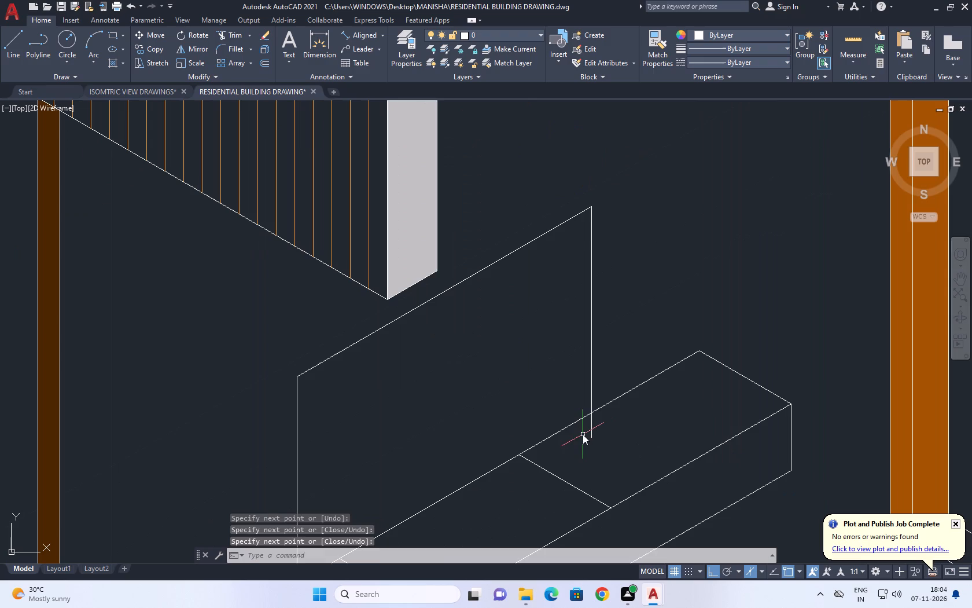
pyautogui.press('r')
pyautogui.press('space')
pyautogui.click(588, 428)
pyautogui.click(615, 420)
pyautogui.scroll(-3, 620, 413)
pyautogui.press('space')
# Copy the panel's three outline lines 0.1 backward in the left isoplane from its near upper corner.
pyautogui.scroll(2, 566, 417)
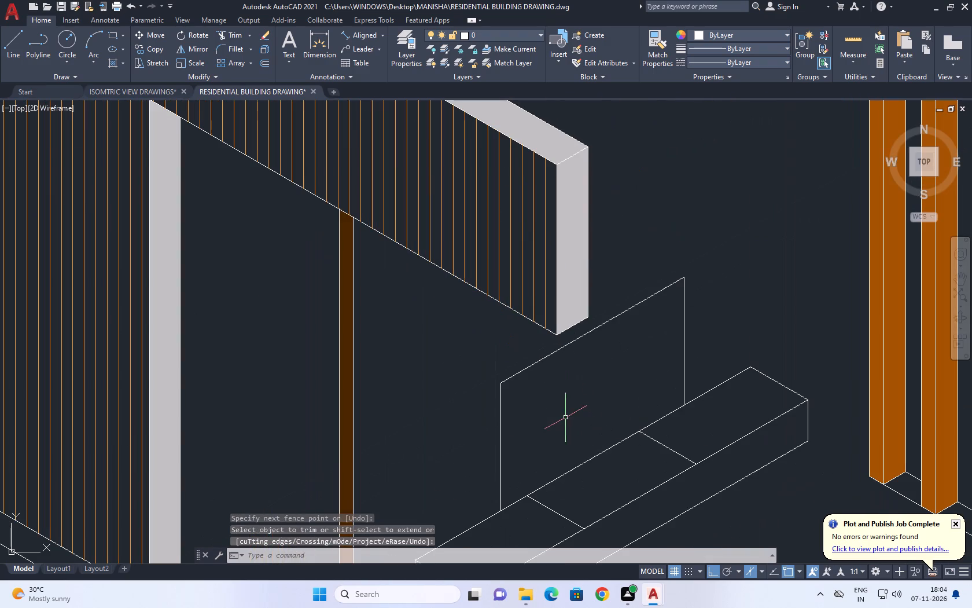
pyautogui.click(507, 406)
pyautogui.click(486, 407)
pyautogui.click(542, 389)
pyautogui.click(516, 365)
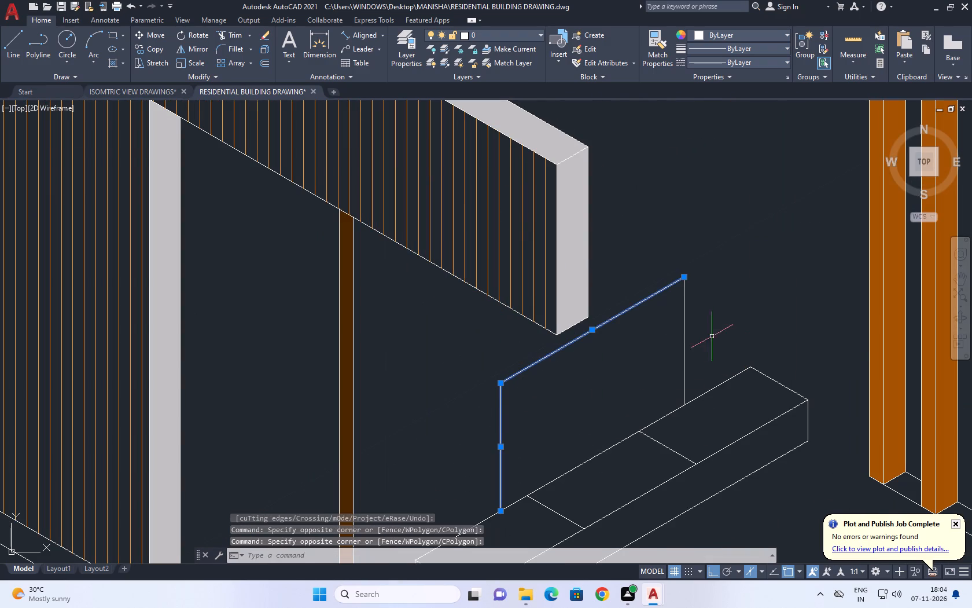
pyautogui.click(709, 334)
pyautogui.click(650, 354)
pyautogui.moveTo(651, 361); pyautogui.dragTo(744, 387, button='middle')
pyautogui.press('c')
pyautogui.write('O')
pyautogui.press('space')
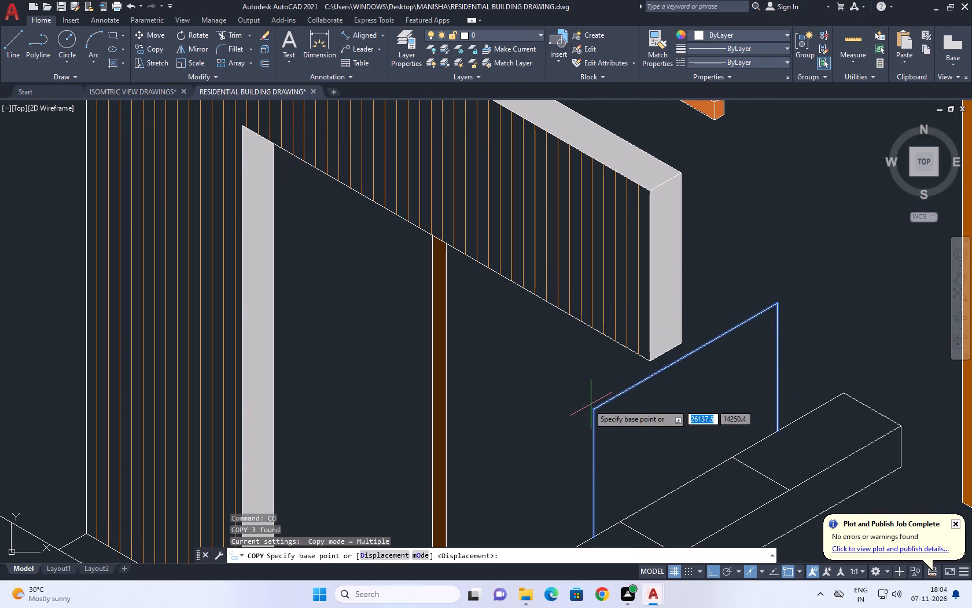
pyautogui.click(592, 411)
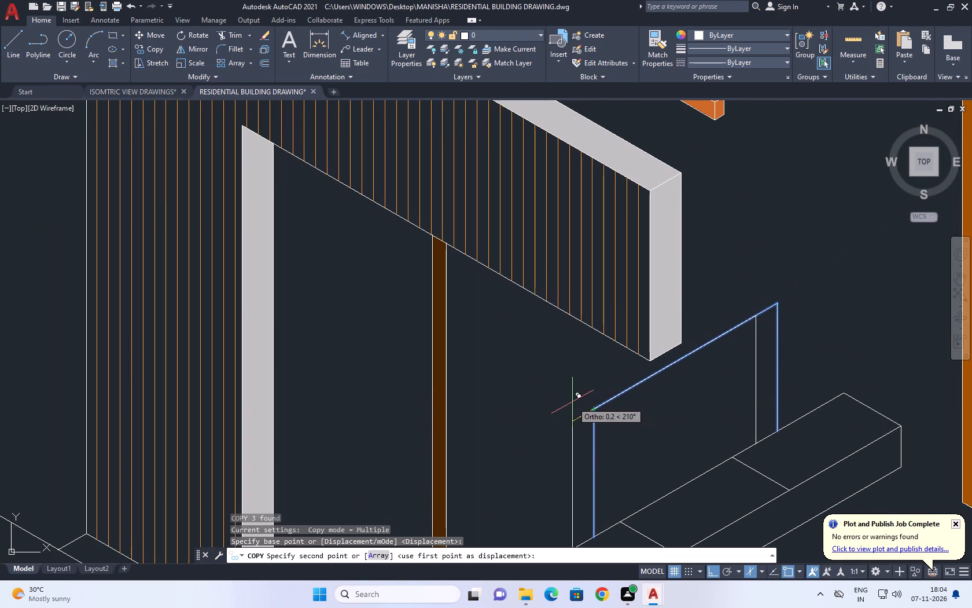
pyautogui.press('F5')
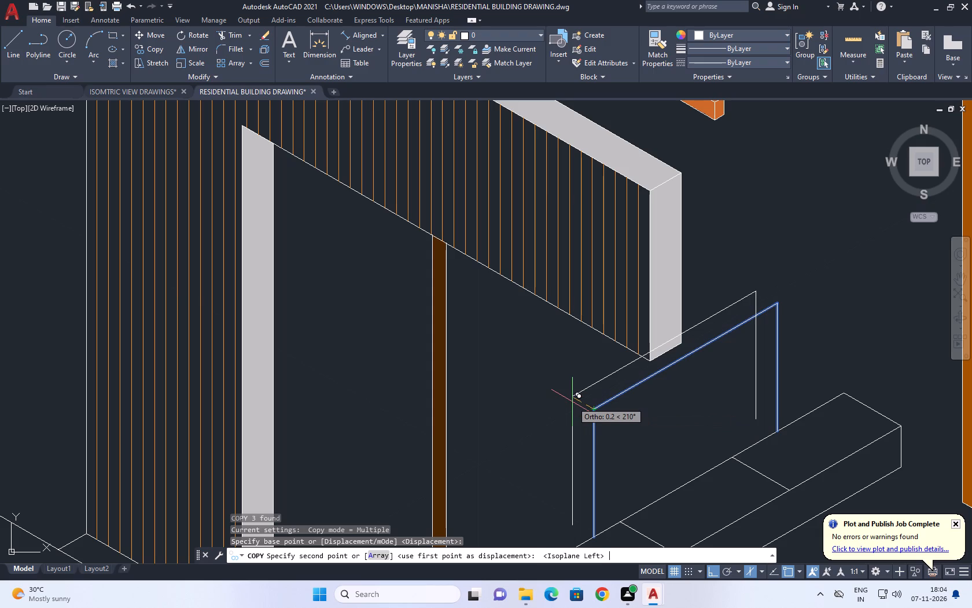
pyautogui.write('0.1')
pyautogui.press('Return')
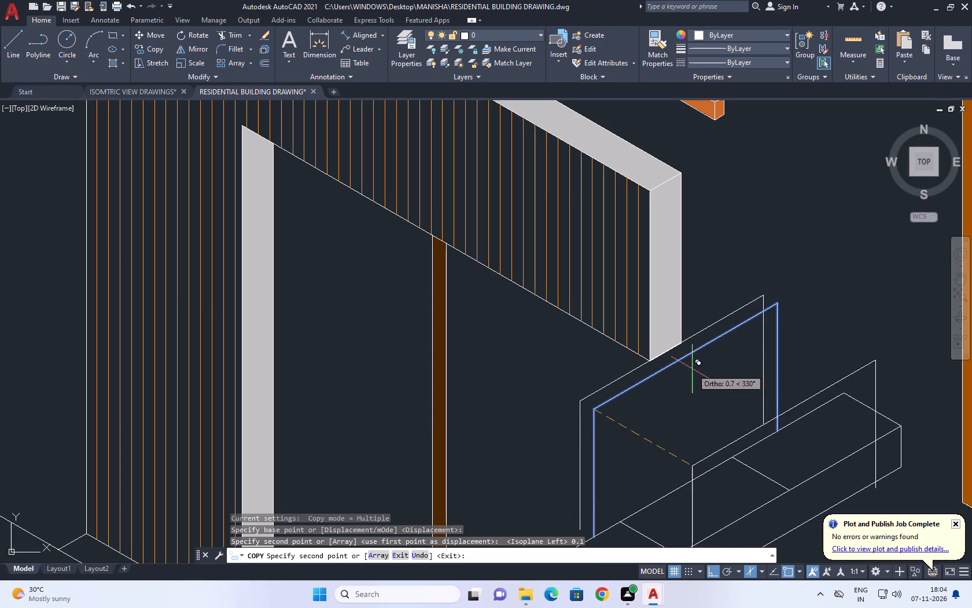
pyautogui.press('Escape')
# Move the three copied outline lines slightly toward the front outline, narrowing the panel's thickness.
pyautogui.moveTo(608, 416); pyautogui.dragTo(597, 293, button='middle')
pyautogui.click(570, 370)
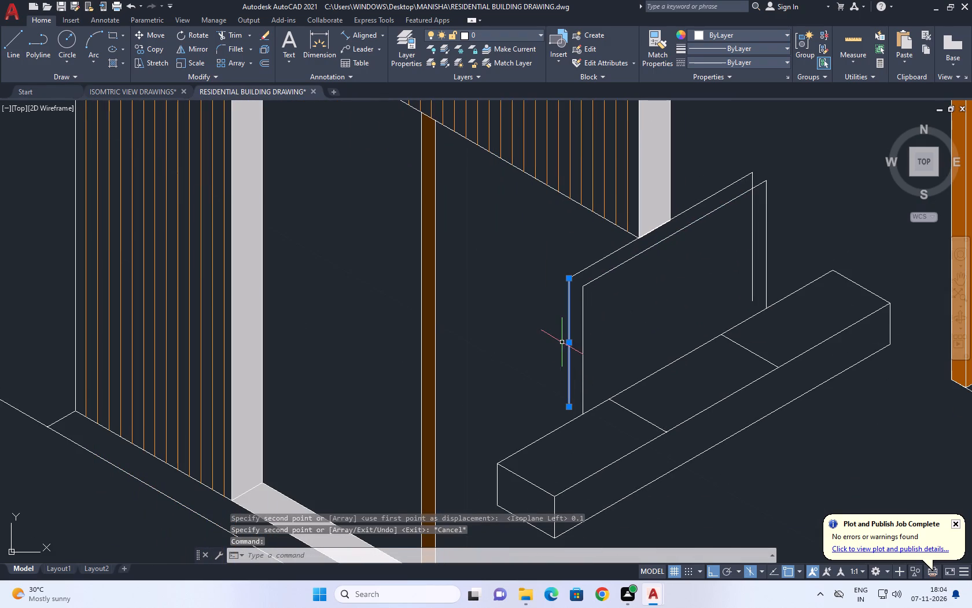
pyautogui.click(605, 258)
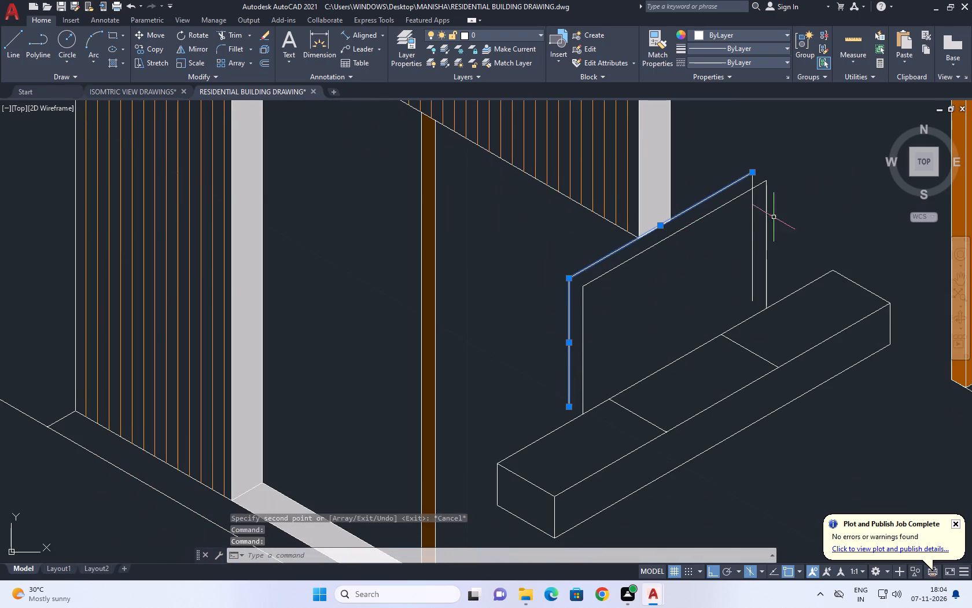
pyautogui.click(760, 222)
pyautogui.click(748, 237)
pyautogui.moveTo(764, 273); pyautogui.dragTo(809, 344, button='middle')
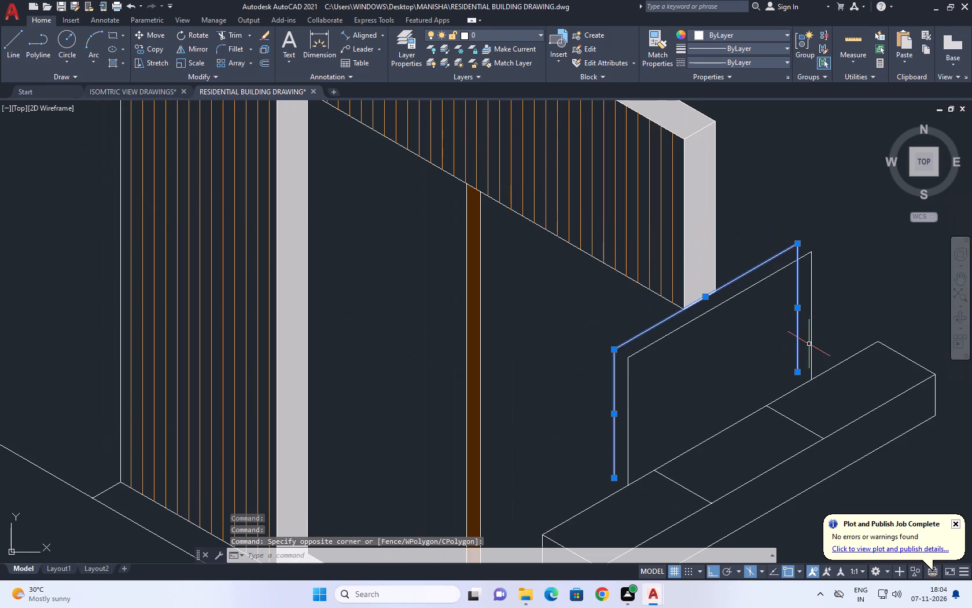
pyautogui.press('m')
pyautogui.press('space')
pyautogui.scroll(2, 613, 356)
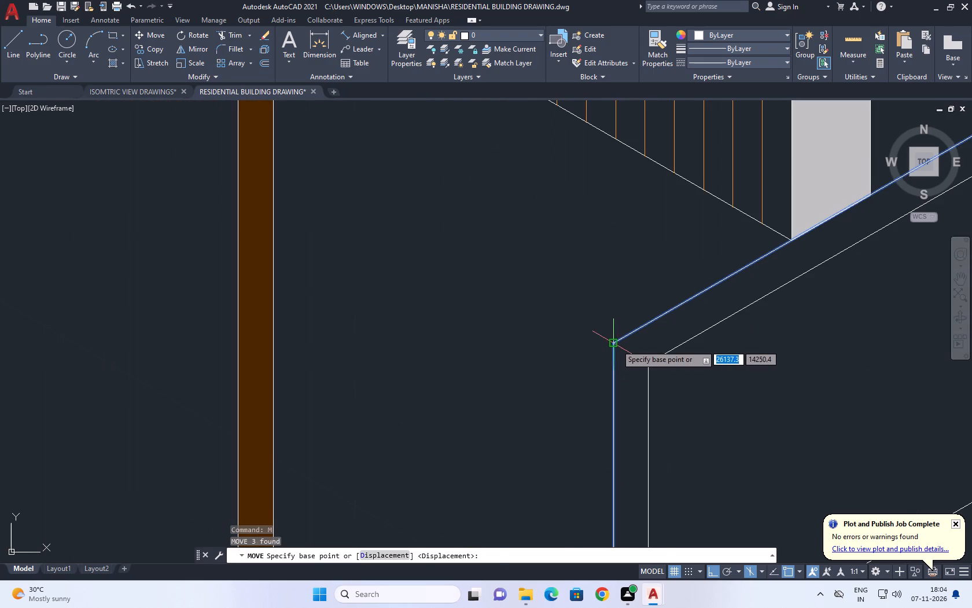
pyautogui.click(616, 343)
pyautogui.click(627, 357)
pyautogui.scroll(-2, 611, 338)
pyautogui.moveTo(710, 364); pyautogui.dragTo(689, 320, button='middle')
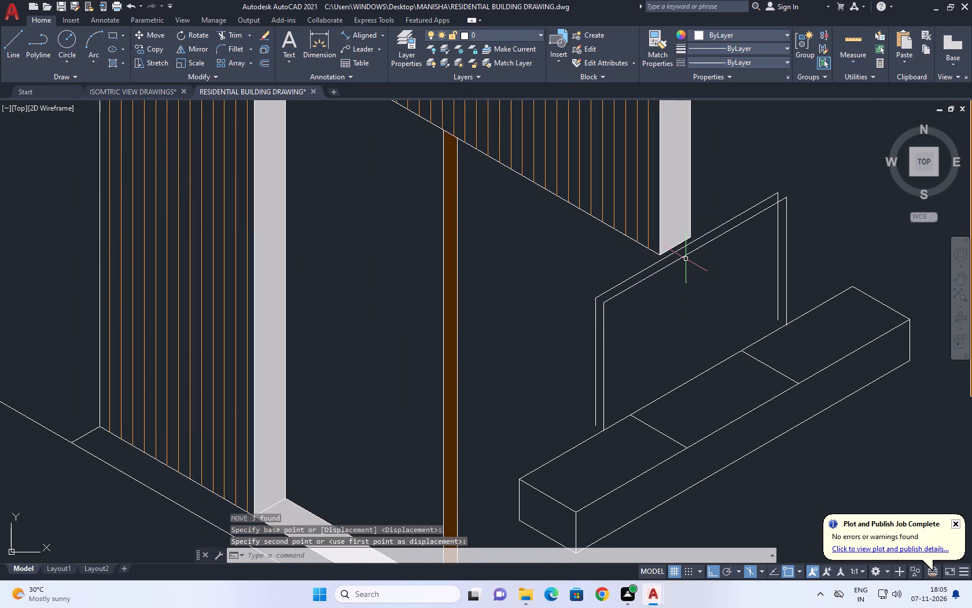
# Extend the rear outline's two vertical lines down to the box's rear upper edge.
pyautogui.write('EX')
pyautogui.press('space')
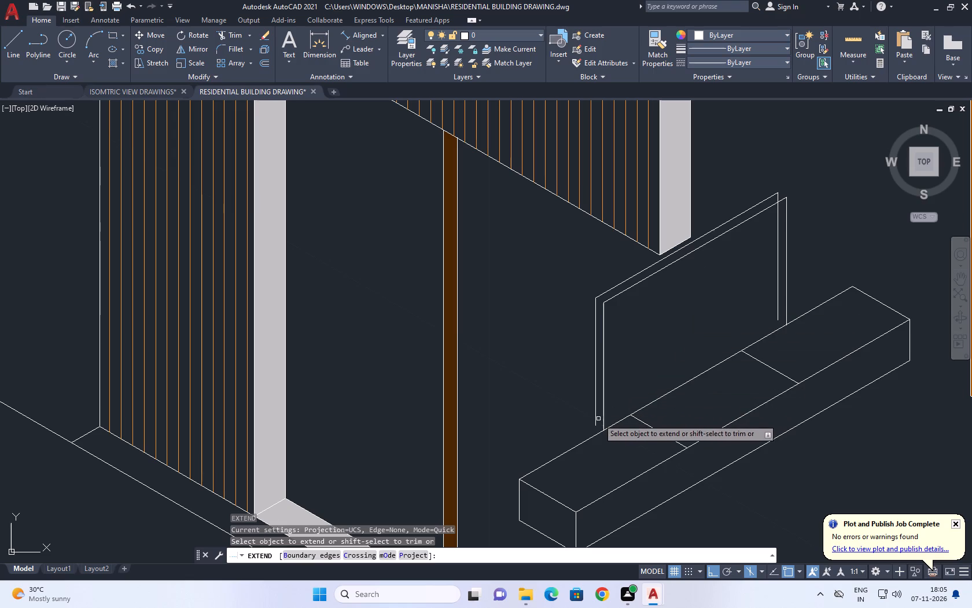
pyautogui.click(598, 419)
pyautogui.click(595, 415)
pyautogui.click(779, 312)
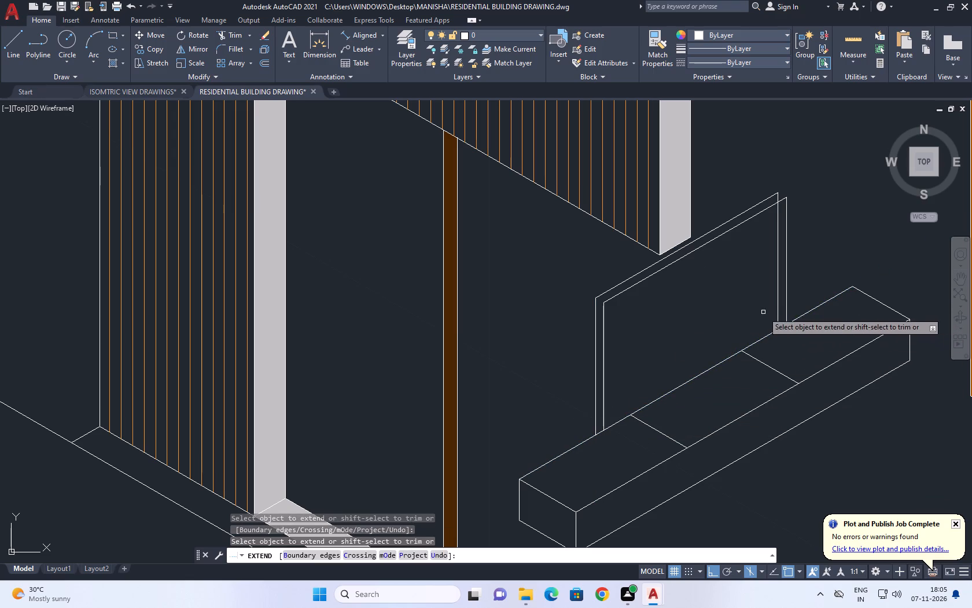
pyautogui.press('space')
# Draw a short line to join the front and rear panel outlines at their near upper corner.
pyautogui.write('L')
pyautogui.press('space')
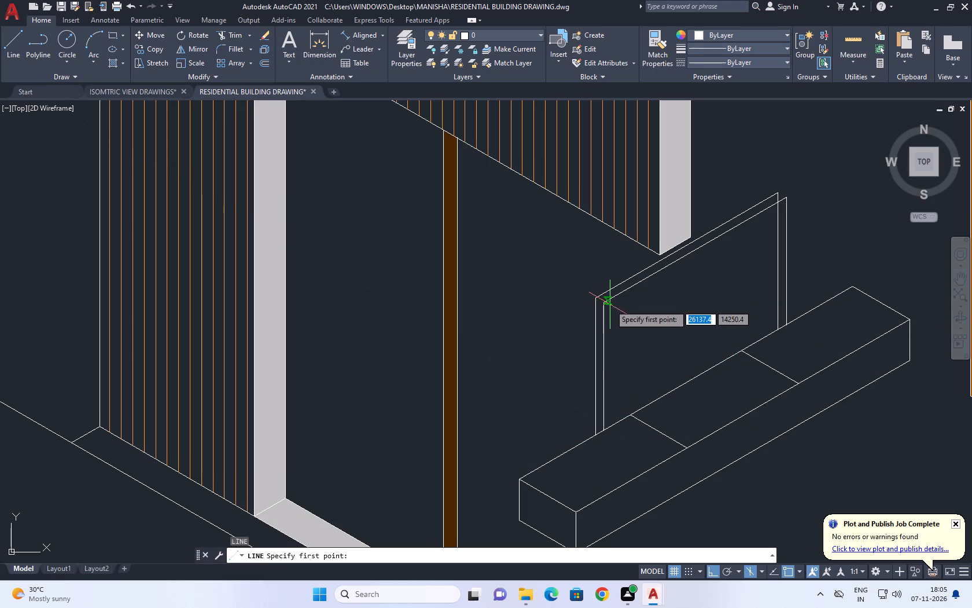
pyautogui.click(607, 304)
pyautogui.click(597, 299)
pyautogui.press('space')
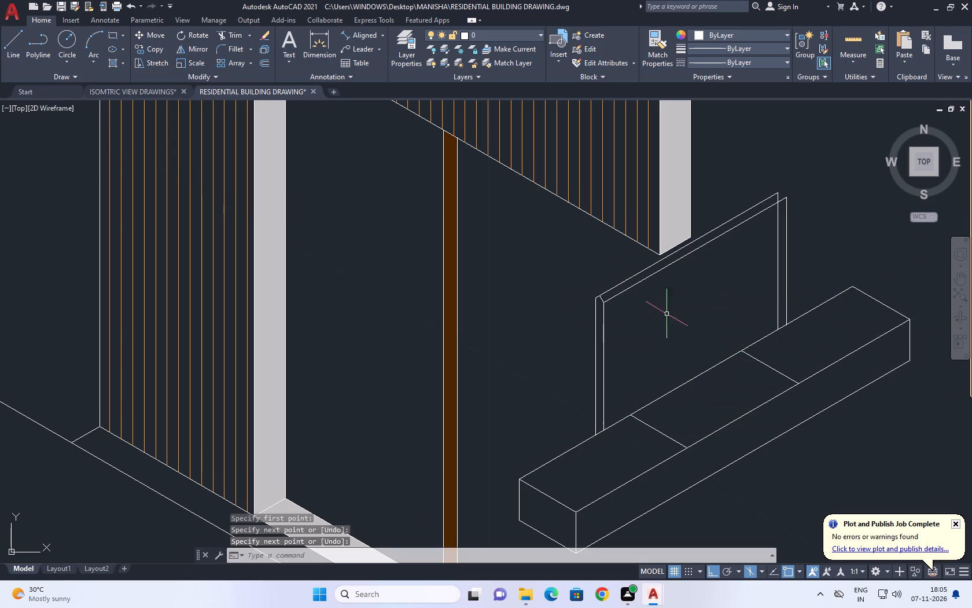
# Delete the misaligned short joining line at the panel's near upper corner.
pyautogui.scroll(3, 609, 303)
pyautogui.click(595, 291)
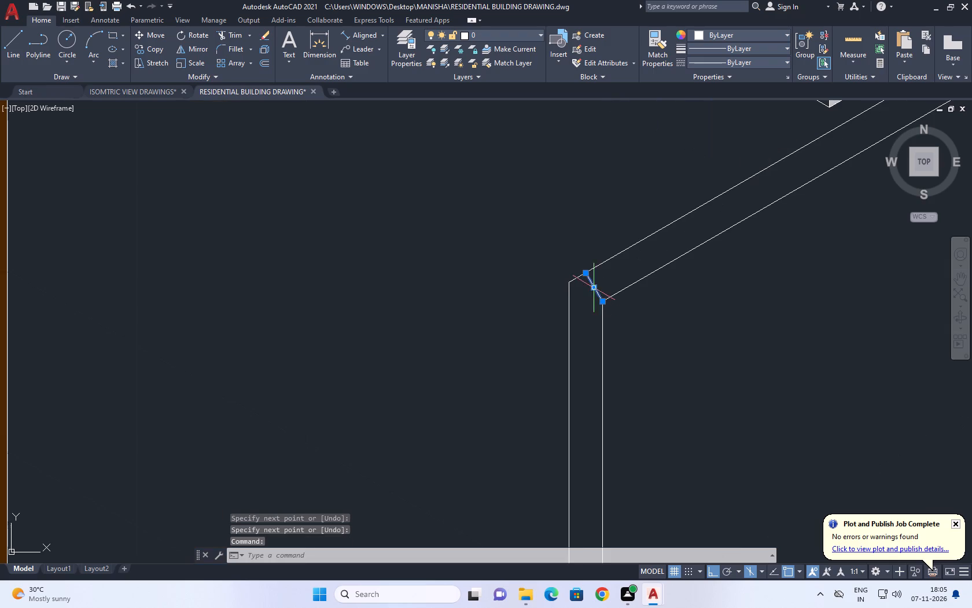
pyautogui.press('Delete')
# Draw a short line from the front outline's near upper corner to the rear outline's matching corner on the upright panel.
pyautogui.scroll(-3, 603, 274)
pyautogui.press('l')
pyautogui.press('space')
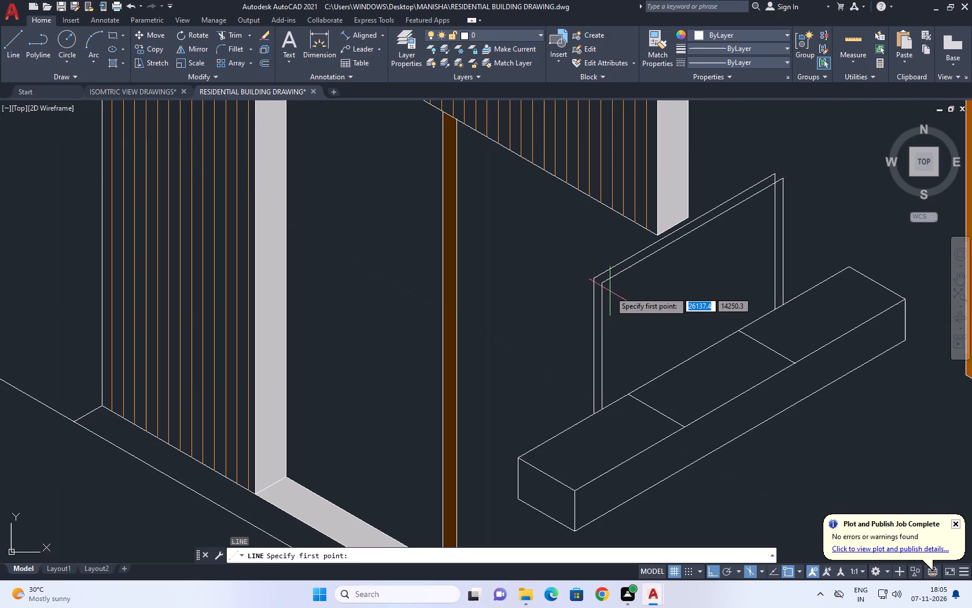
pyautogui.scroll(2, 609, 288)
pyautogui.click(581, 275)
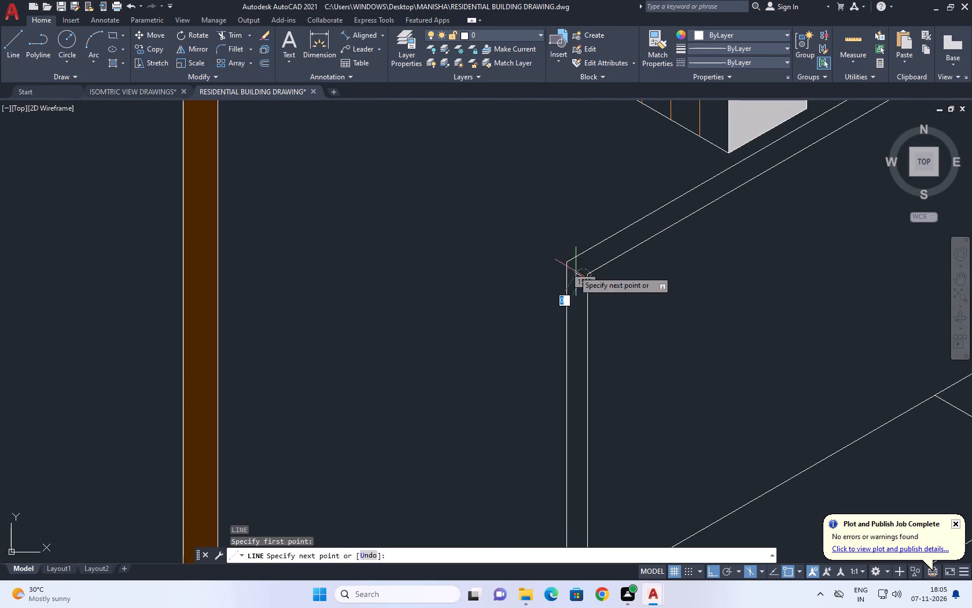
pyautogui.press('space')
pyautogui.press('space')
pyautogui.scroll(2, 589, 276)
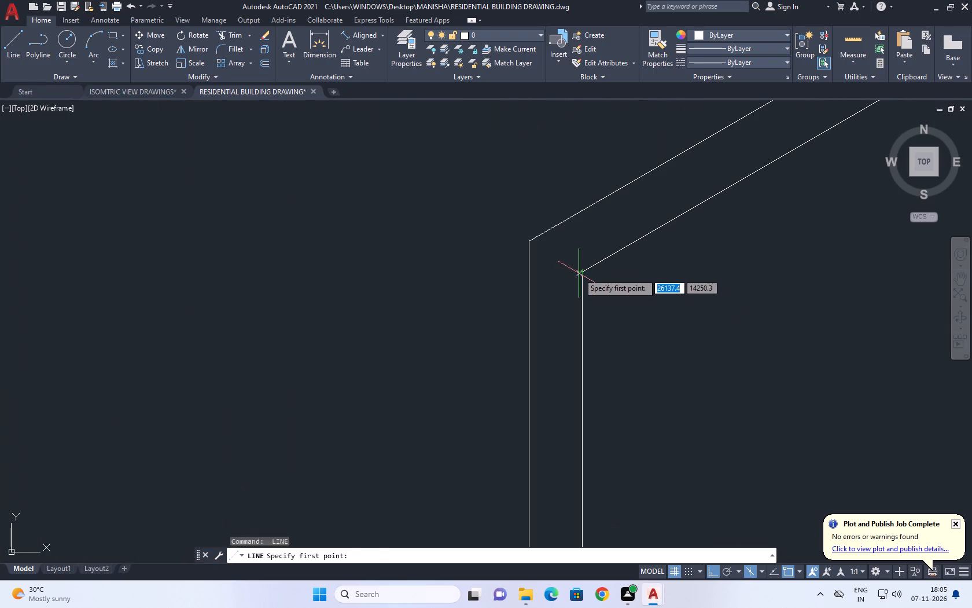
pyautogui.click(579, 273)
pyautogui.click(528, 240)
pyautogui.scroll(-2, 521, 240)
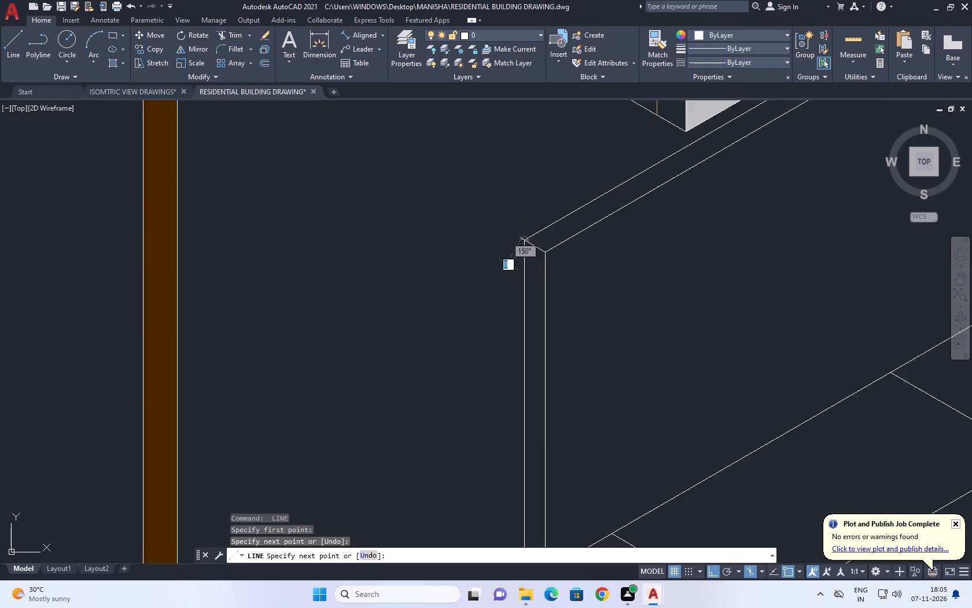
pyautogui.scroll(-6, 520, 240)
pyautogui.press('space')
# Join the rear and front panel outlines with a short line at their far upper corner.
pyautogui.scroll(2, 602, 193)
pyautogui.press('space')
pyautogui.scroll(3, 590, 217)
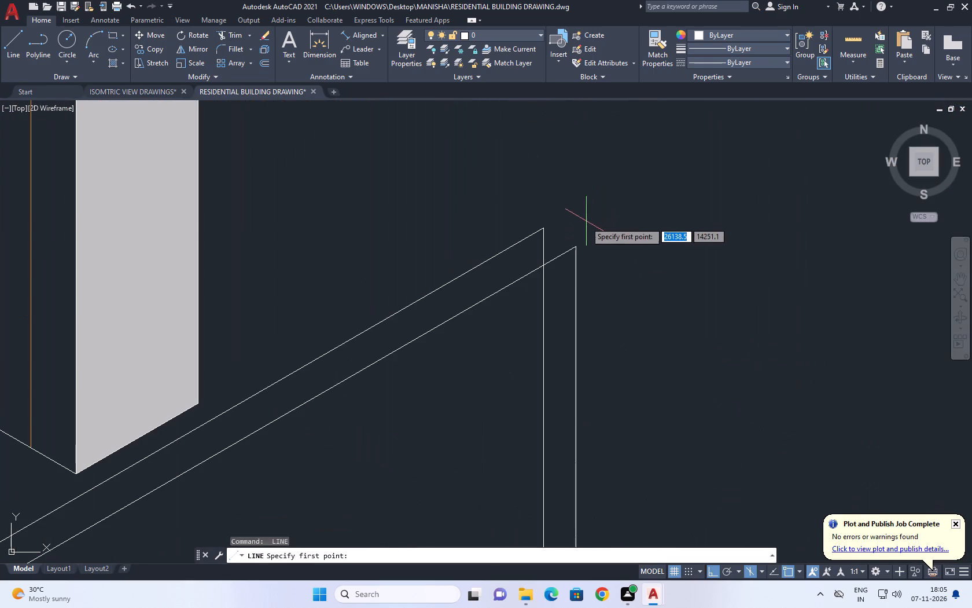
pyautogui.click(542, 227)
pyautogui.click(573, 242)
pyautogui.press('space')
pyautogui.scroll(-1, 610, 192)
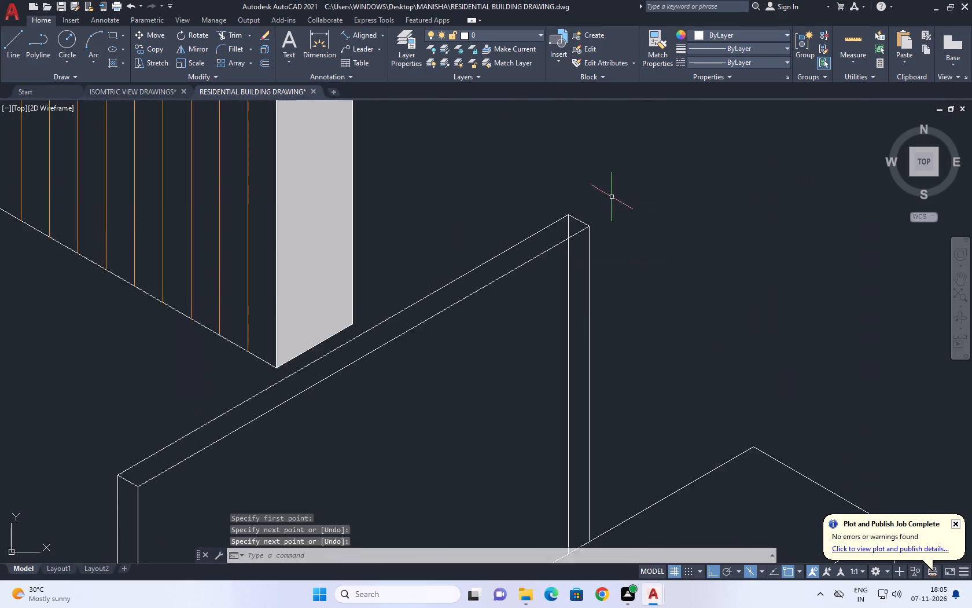
# Delete the rear outline's hidden vertical line at the panel's far end.
pyautogui.scroll(-2, 612, 199)
pyautogui.click(597, 269)
pyautogui.click(581, 278)
pyautogui.press('Delete')
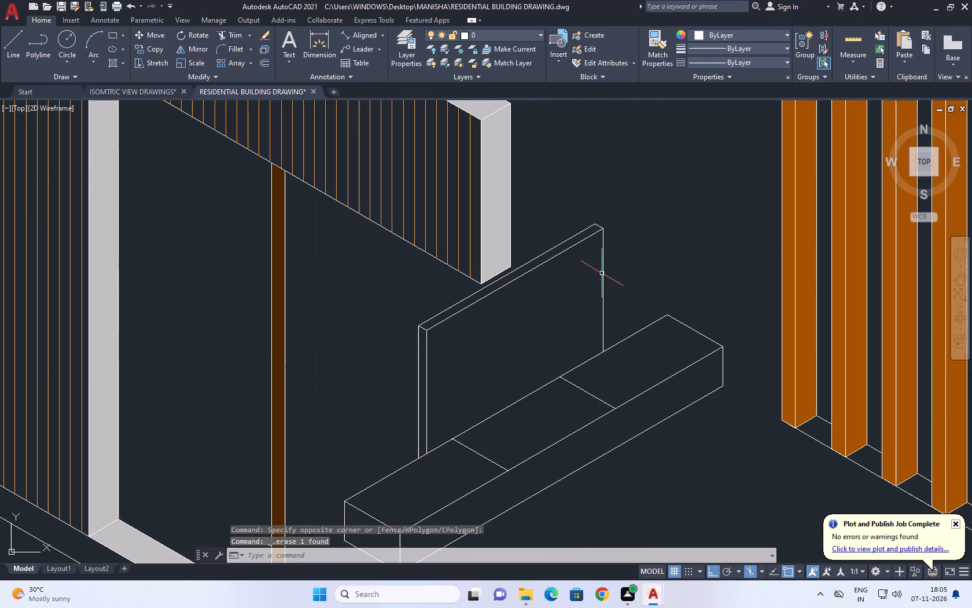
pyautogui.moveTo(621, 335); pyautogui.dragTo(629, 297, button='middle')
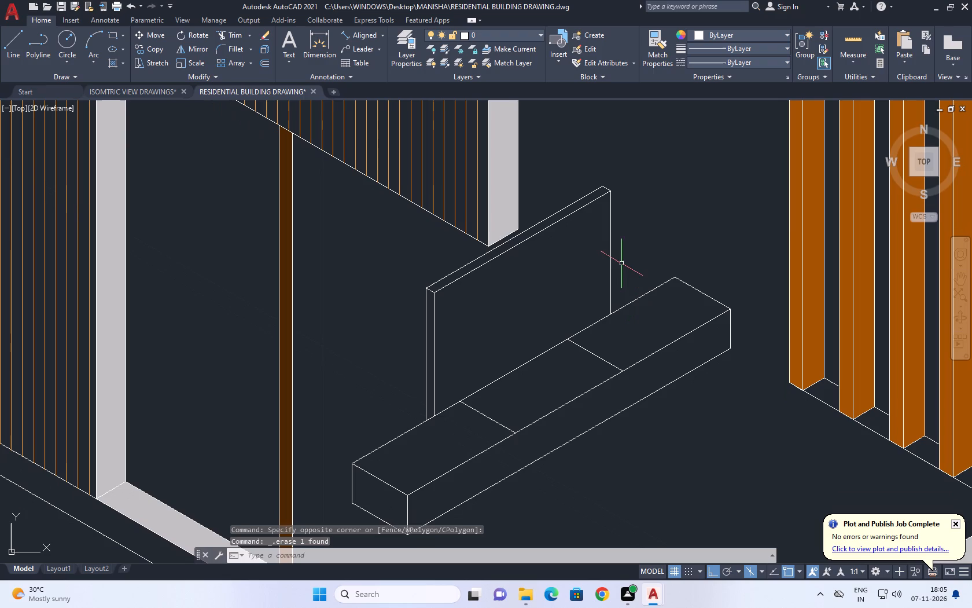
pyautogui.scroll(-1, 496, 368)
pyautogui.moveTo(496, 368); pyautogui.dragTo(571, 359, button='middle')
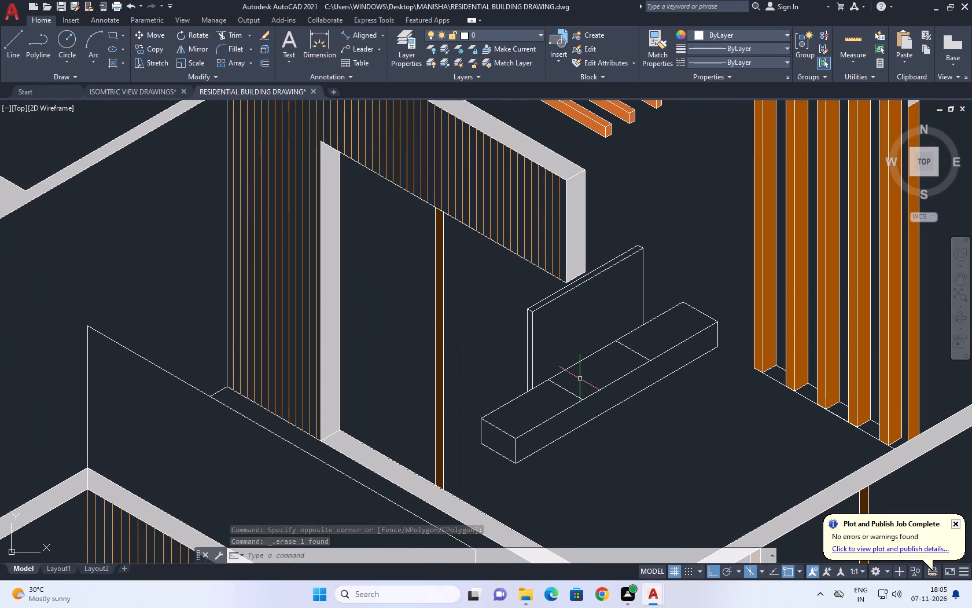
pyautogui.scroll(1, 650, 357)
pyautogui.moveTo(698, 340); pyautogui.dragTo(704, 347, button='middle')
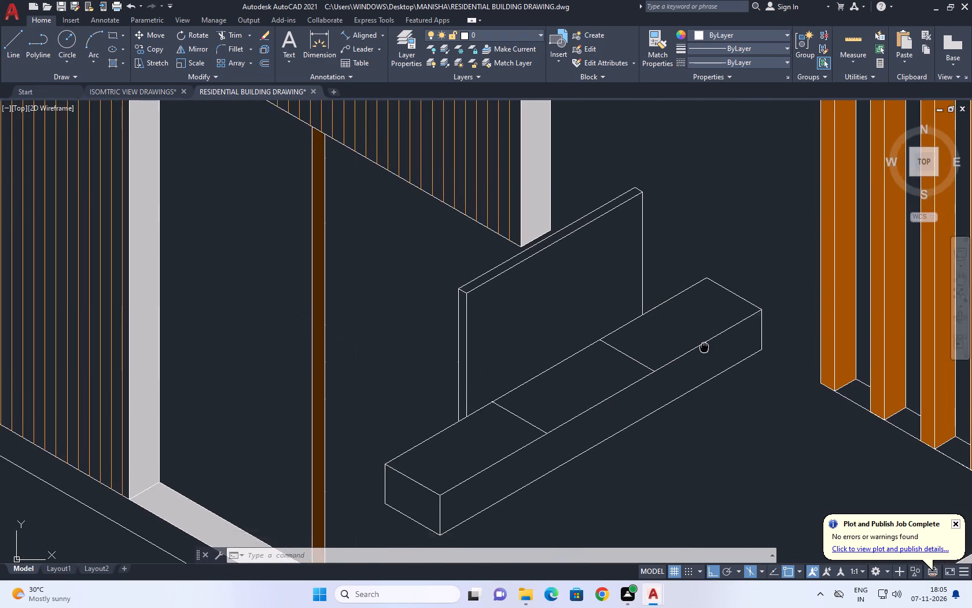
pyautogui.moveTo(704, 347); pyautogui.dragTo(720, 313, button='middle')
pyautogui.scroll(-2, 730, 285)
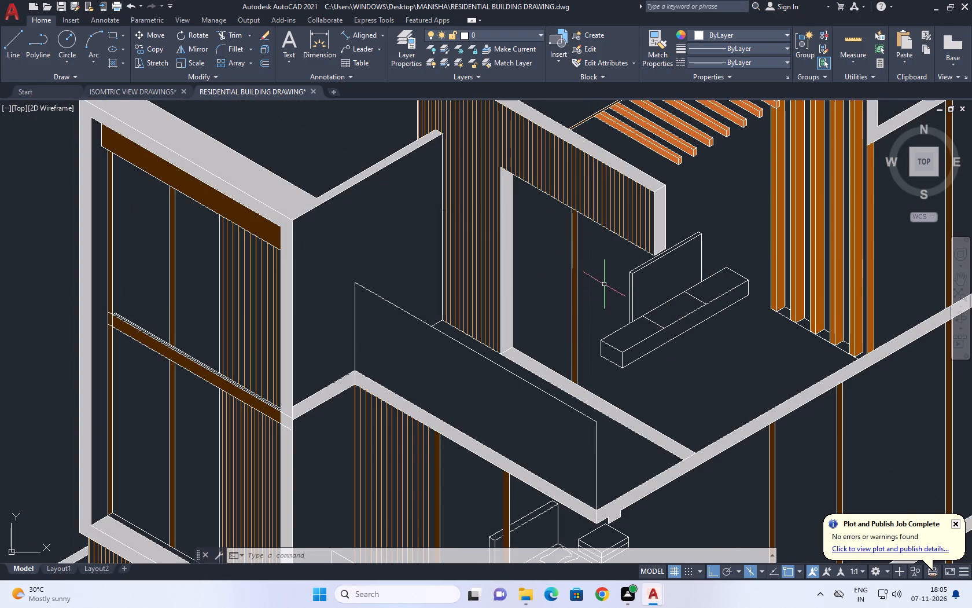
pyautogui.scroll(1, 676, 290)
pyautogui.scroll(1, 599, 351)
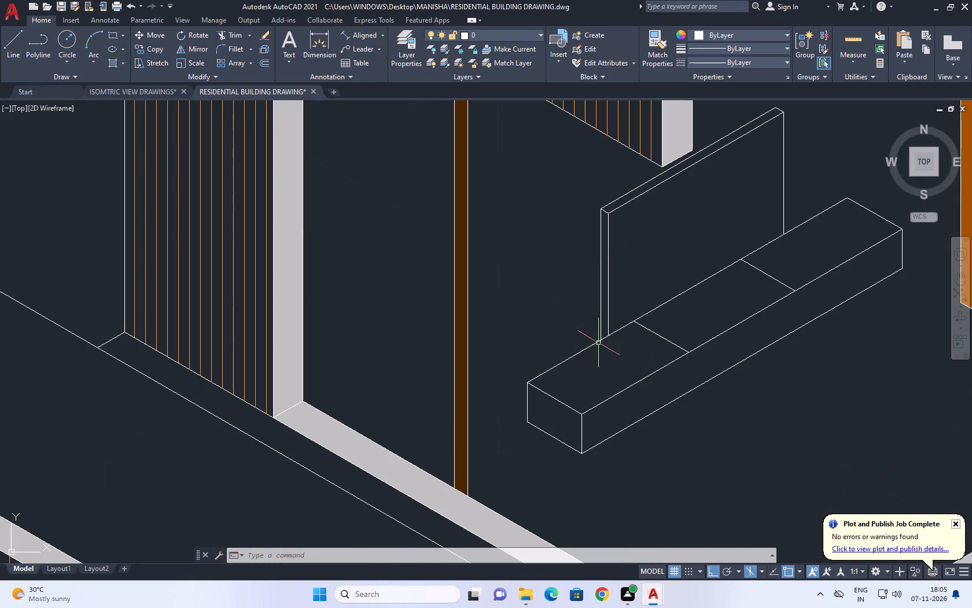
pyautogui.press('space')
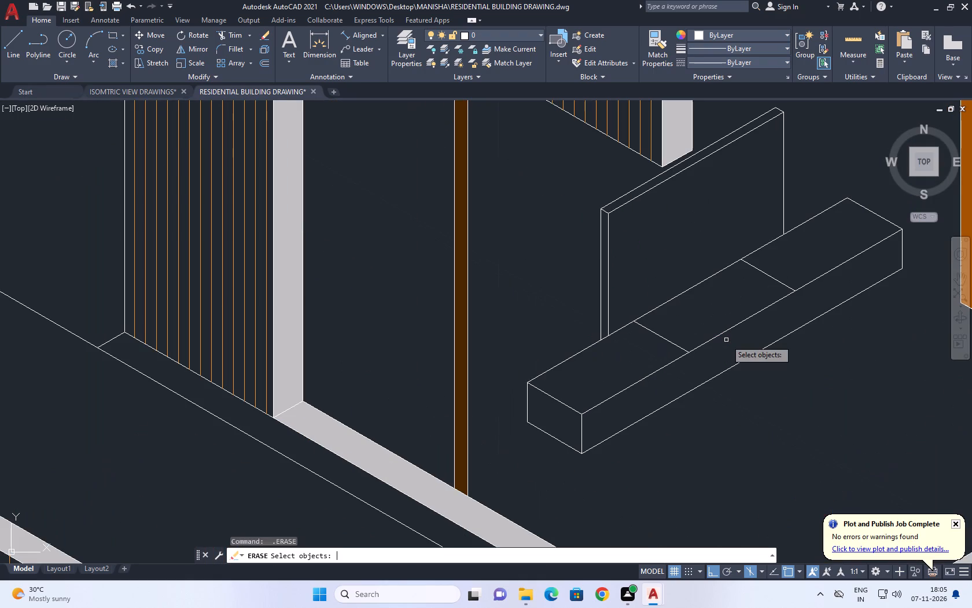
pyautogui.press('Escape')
# Draw a small closed four-sided isometric outline in the top isoplane on the middle section of the long box's upper face.
pyautogui.write('L')
pyautogui.press('space')
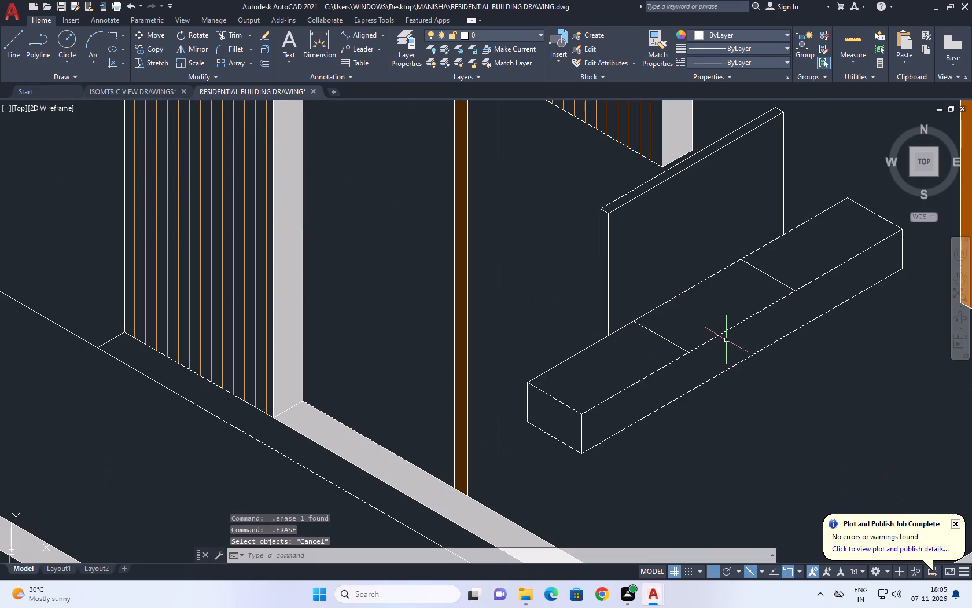
pyautogui.scroll(3, 683, 329)
pyautogui.click(667, 314)
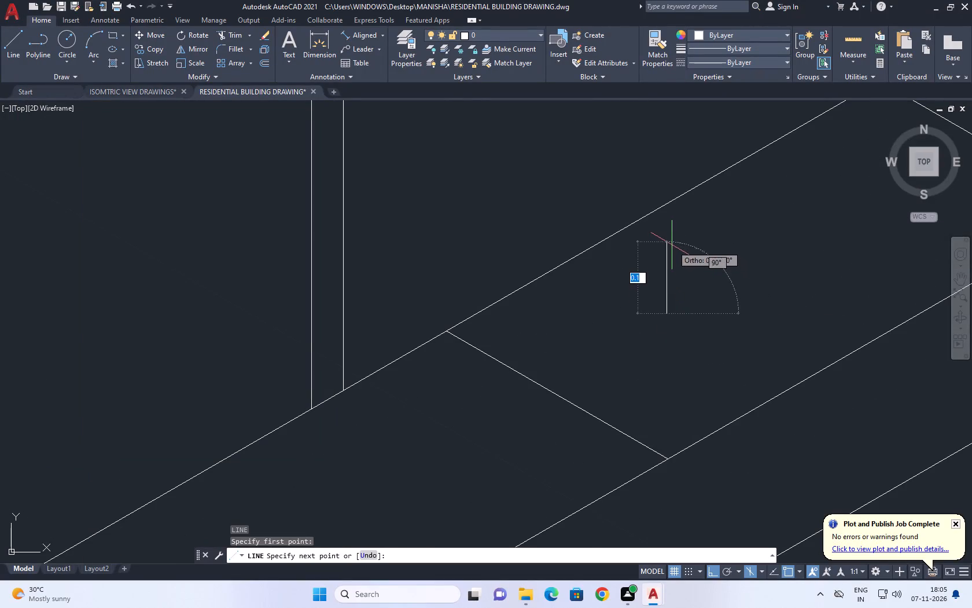
pyautogui.press('F5')
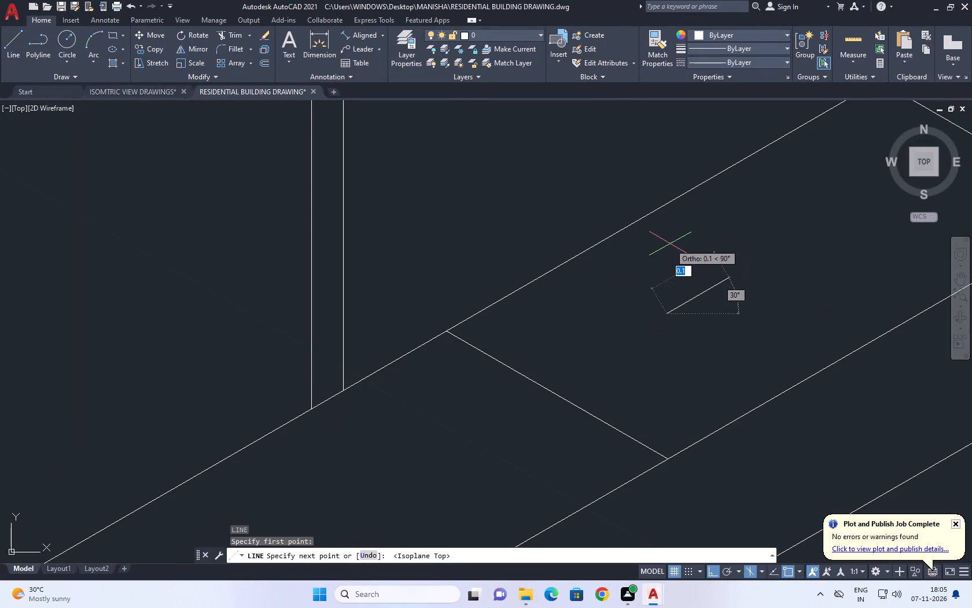
pyautogui.click(762, 260)
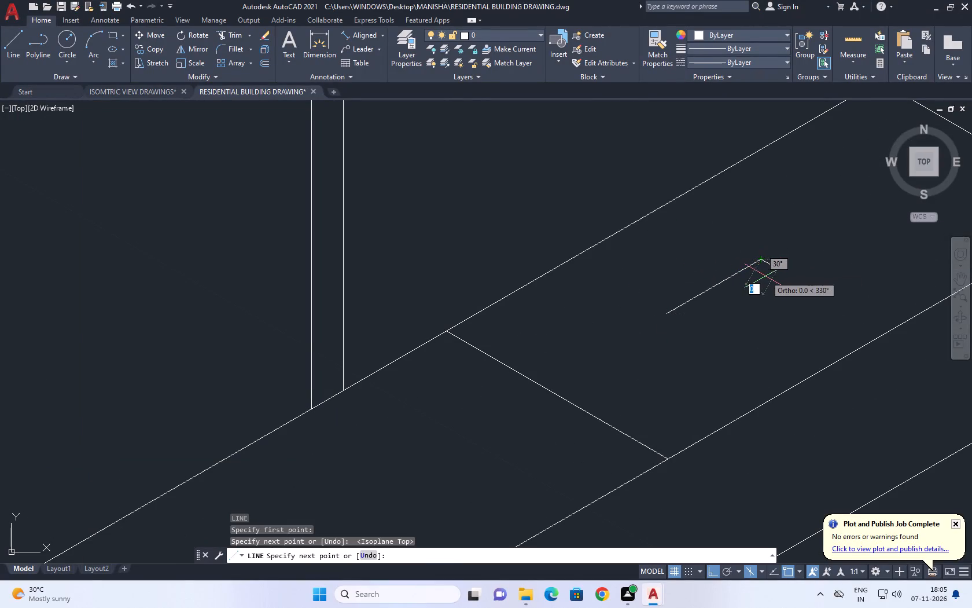
pyautogui.click(781, 279)
pyautogui.click(690, 328)
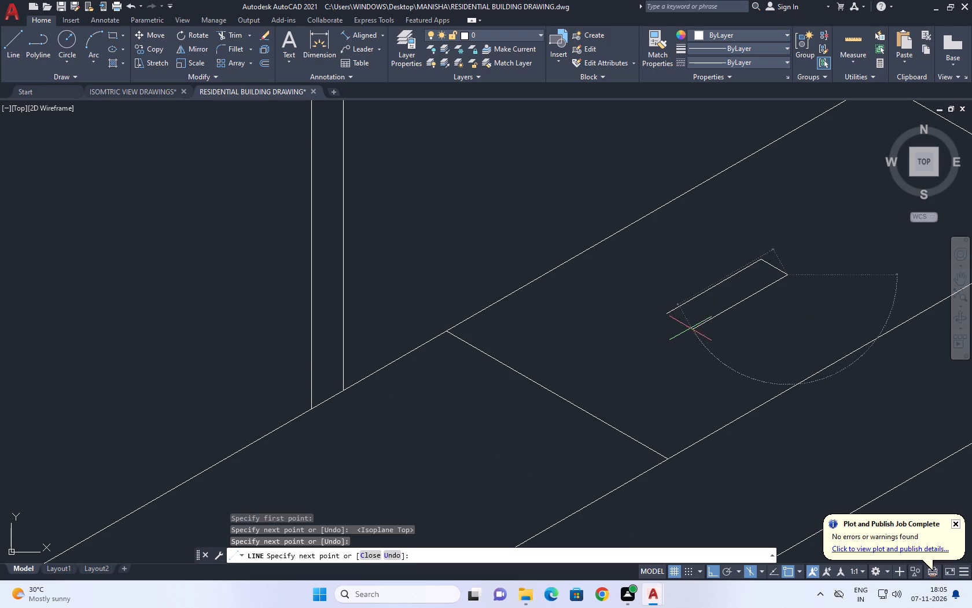
pyautogui.scroll(1, 685, 323)
pyautogui.click(654, 308)
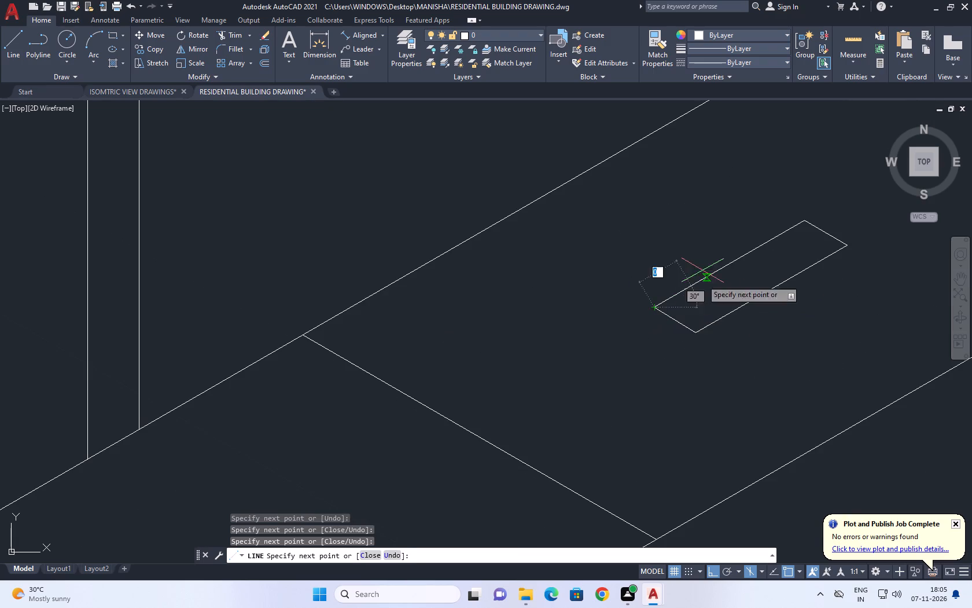
pyautogui.rightClick(687, 219)
pyautogui.click(723, 241)
# Draw a tiny, nearly circular ellipse by its center inside the far rear corner of the small rectangular outline.
pyautogui.scroll(-1, 659, 291)
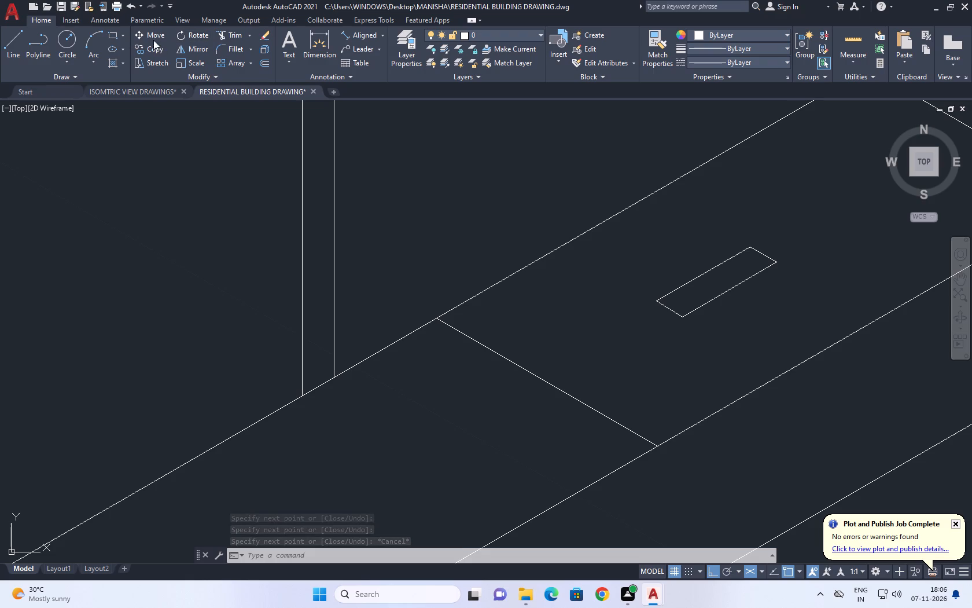
pyautogui.click(113, 50)
pyautogui.scroll(4, 746, 252)
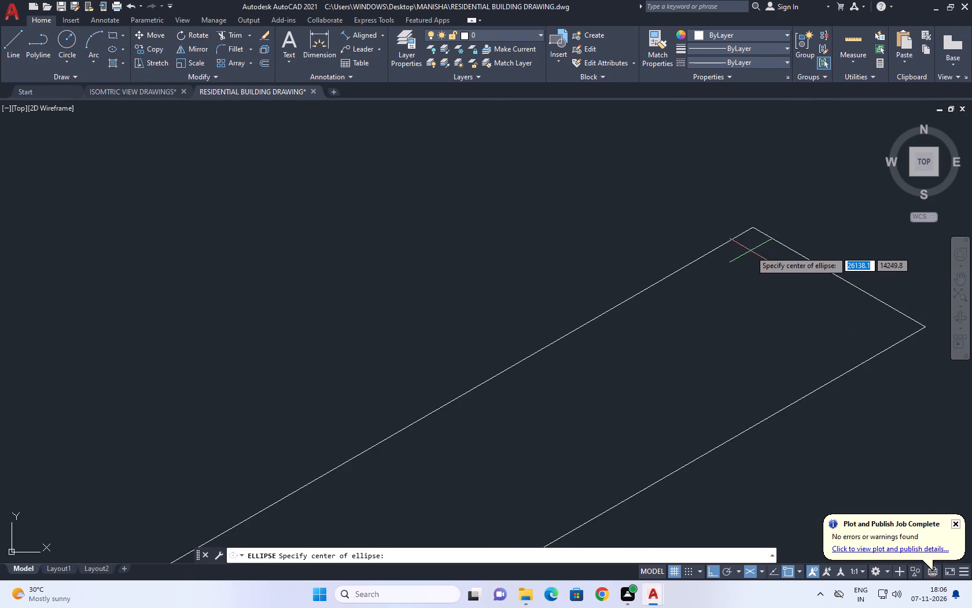
pyautogui.scroll(2, 750, 251)
pyautogui.click(738, 258)
pyautogui.click(752, 268)
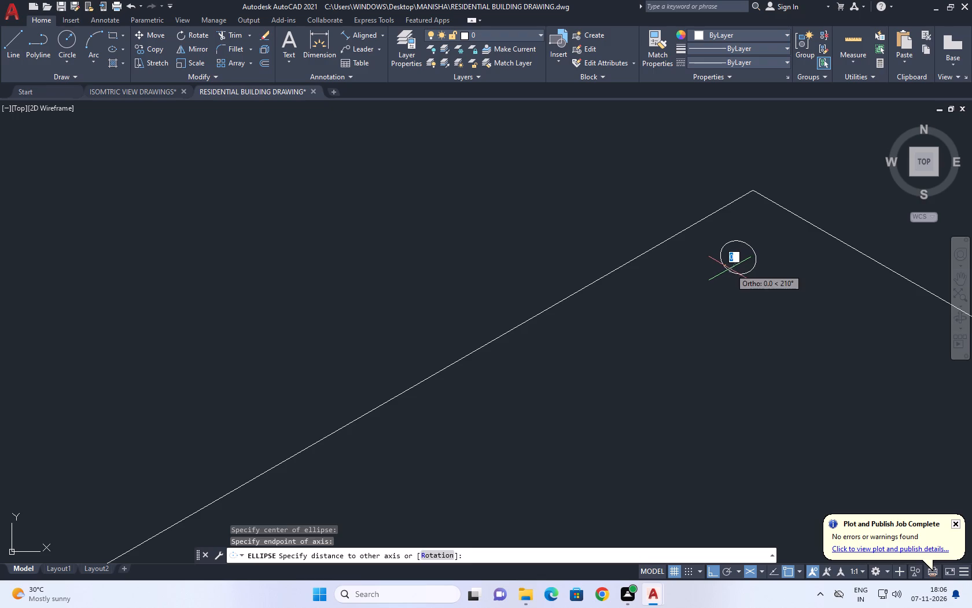
pyautogui.click(729, 269)
# Copy the tiny ellipse from its center toward the front corner at the same far end of the small outline.
pyautogui.scroll(-2, 742, 259)
pyautogui.scroll(1, 739, 258)
pyautogui.click(756, 264)
pyautogui.click(742, 256)
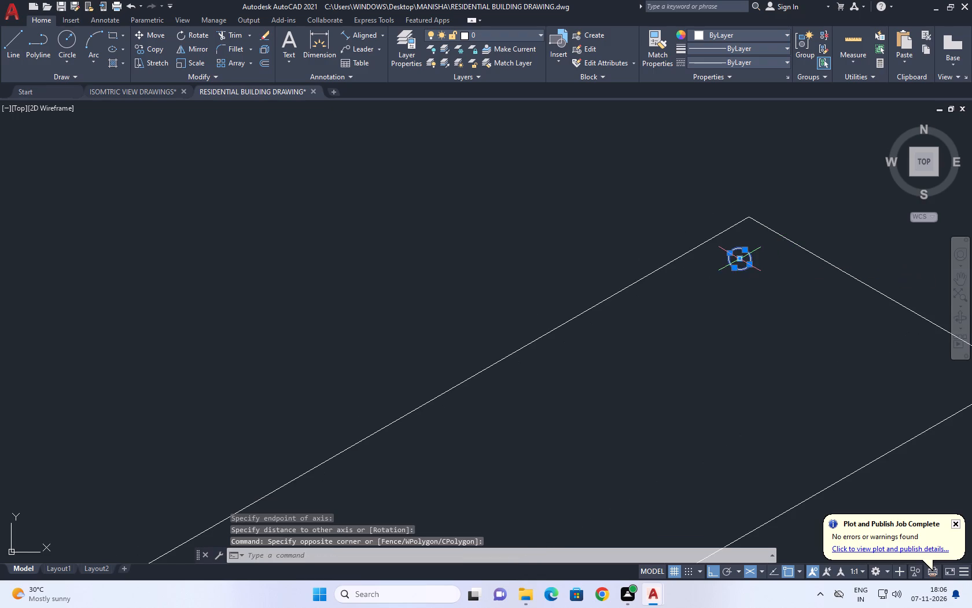
pyautogui.click(737, 268)
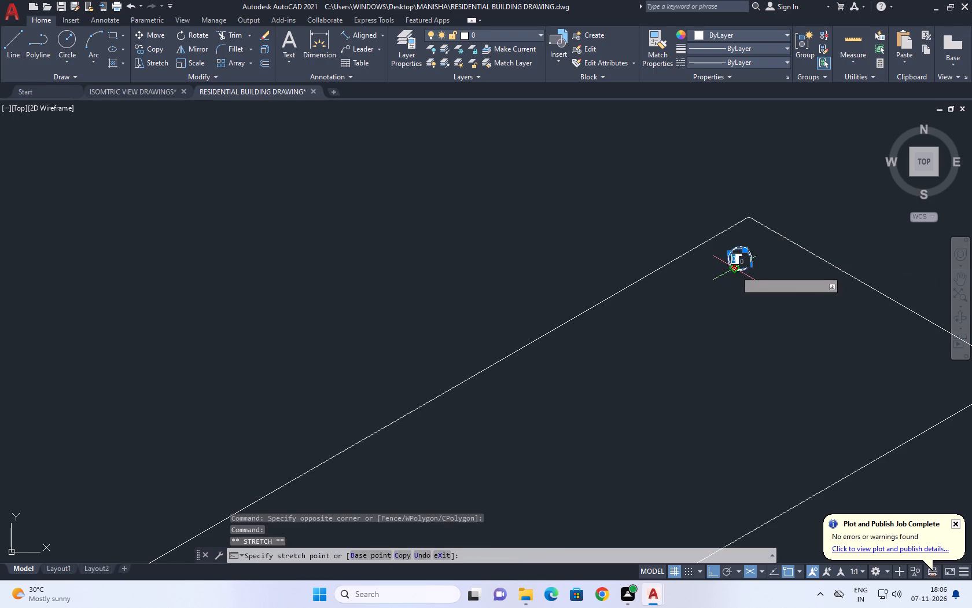
pyautogui.scroll(5, 741, 270)
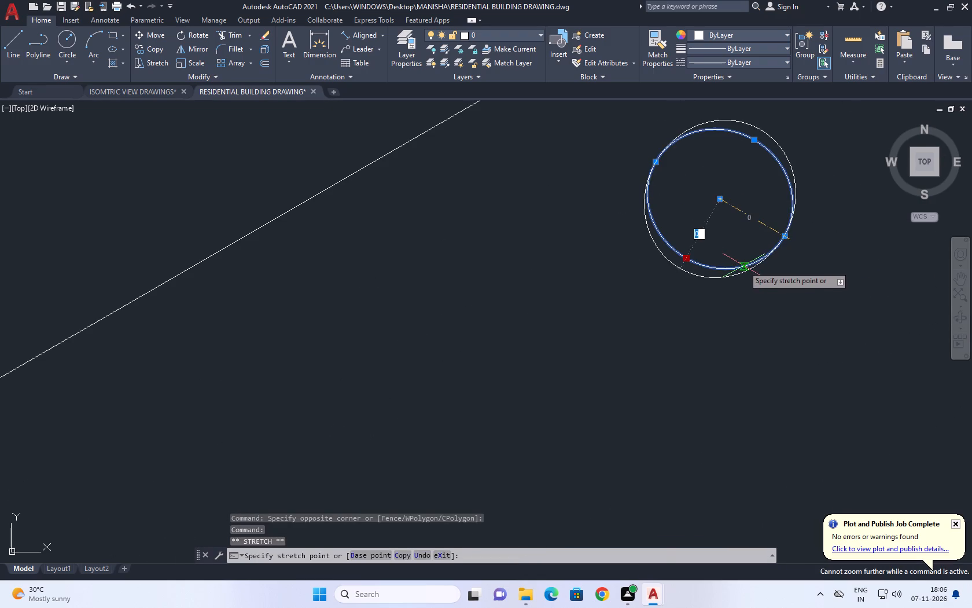
pyautogui.press('Escape')
pyautogui.write('CO')
pyautogui.press('space')
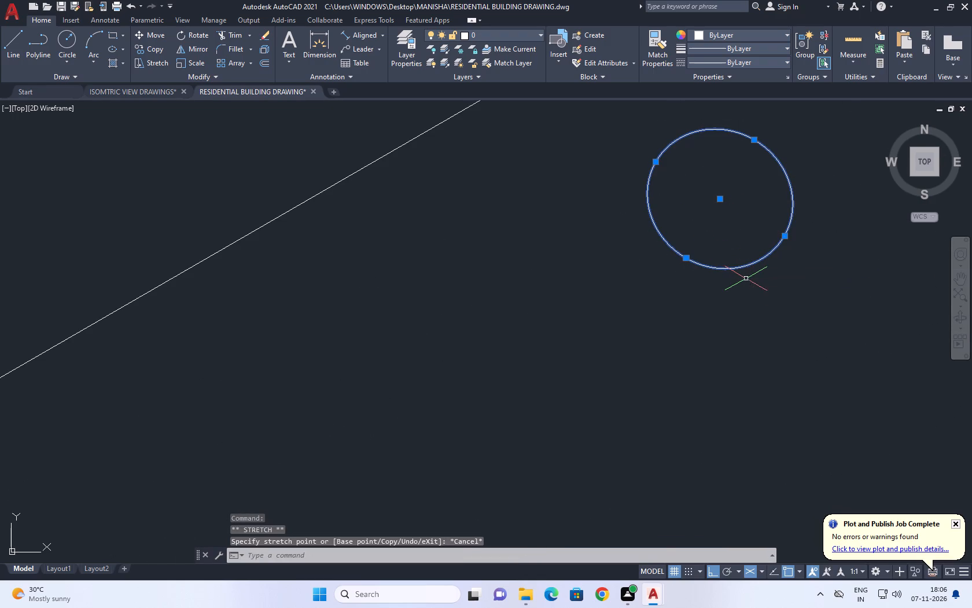
pyautogui.click(718, 202)
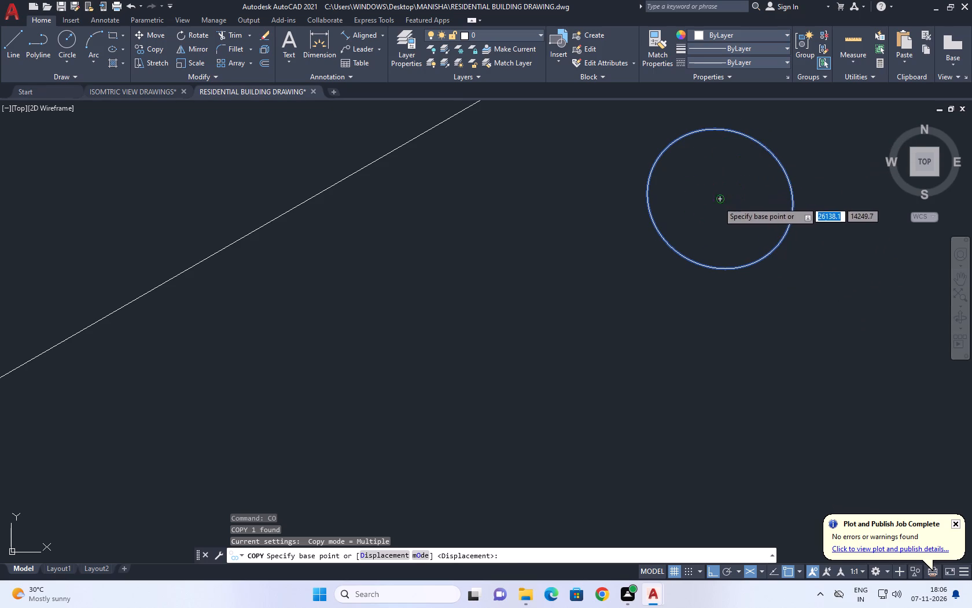
pyautogui.scroll(-6, 706, 203)
pyautogui.scroll(1, 785, 255)
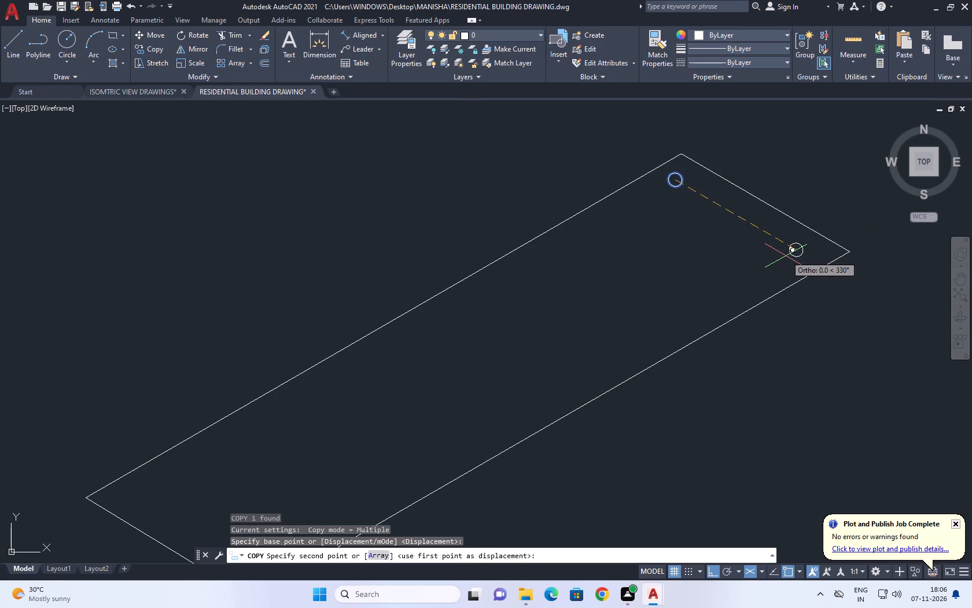
pyautogui.click(793, 258)
pyautogui.scroll(-1, 773, 248)
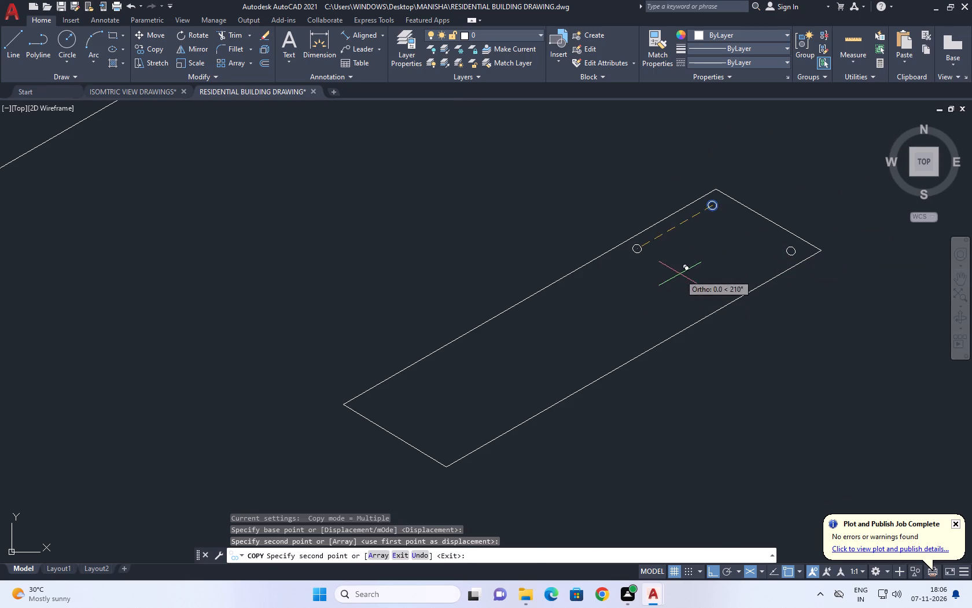
pyautogui.rightClick(680, 273)
pyautogui.click(713, 291)
pyautogui.scroll(-3, 677, 243)
# Copy the long box's front upper edge a short distance inward across the top face, starting from its near corner.
pyautogui.moveTo(743, 282); pyautogui.dragTo(655, 211, button='middle')
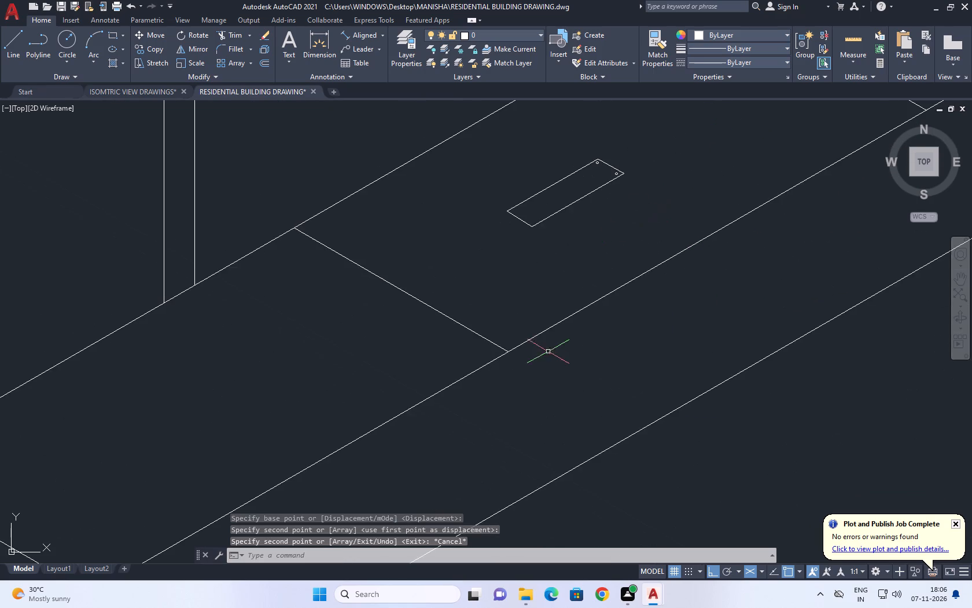
pyautogui.scroll(-3, 550, 354)
pyautogui.moveTo(592, 375); pyautogui.dragTo(576, 327, button='middle')
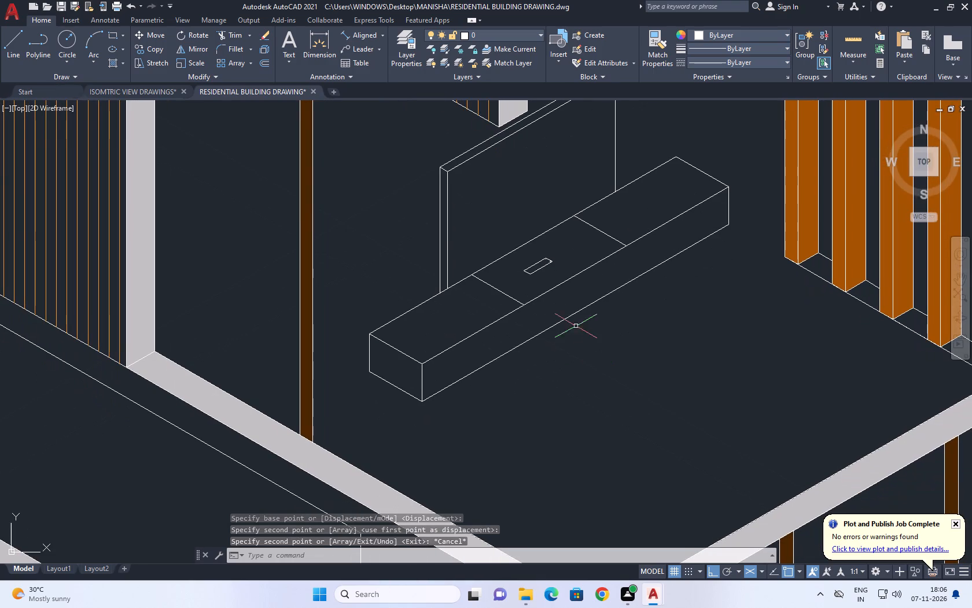
pyautogui.click(492, 324)
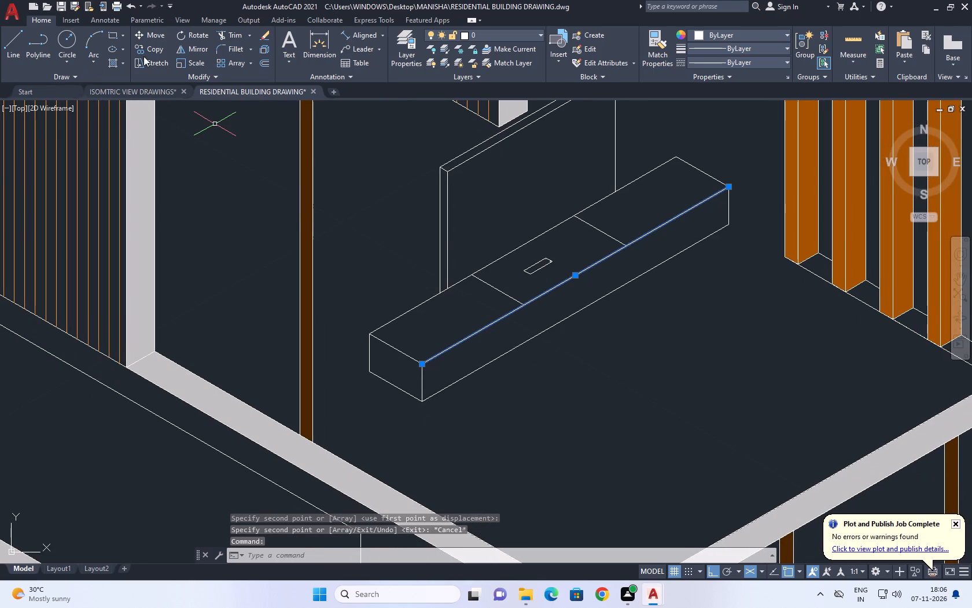
pyautogui.moveTo(148, 51); pyautogui.dragTo(158, 52)
pyautogui.scroll(2, 429, 393)
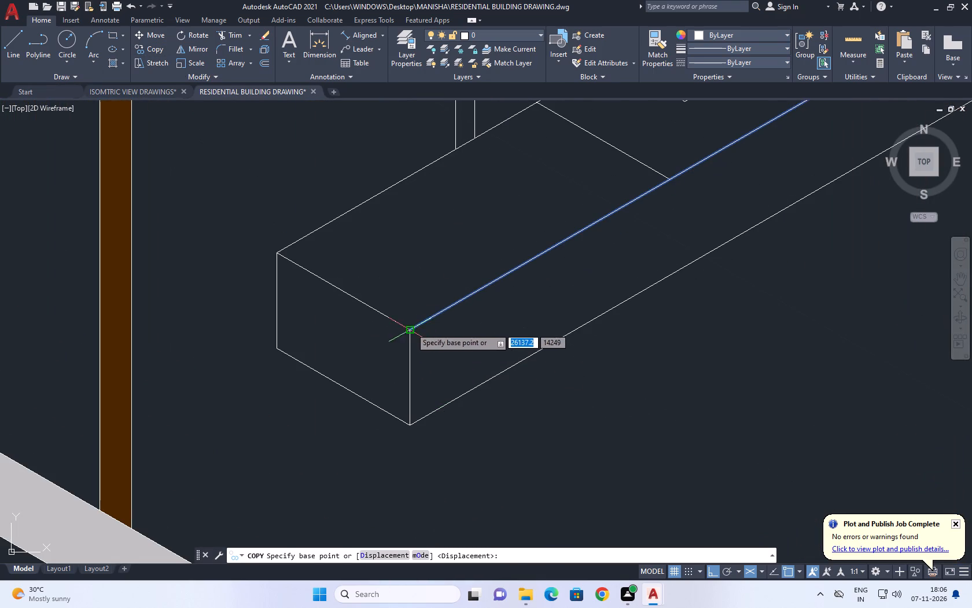
pyautogui.click(410, 327)
pyautogui.click(402, 324)
pyautogui.rightClick(426, 258)
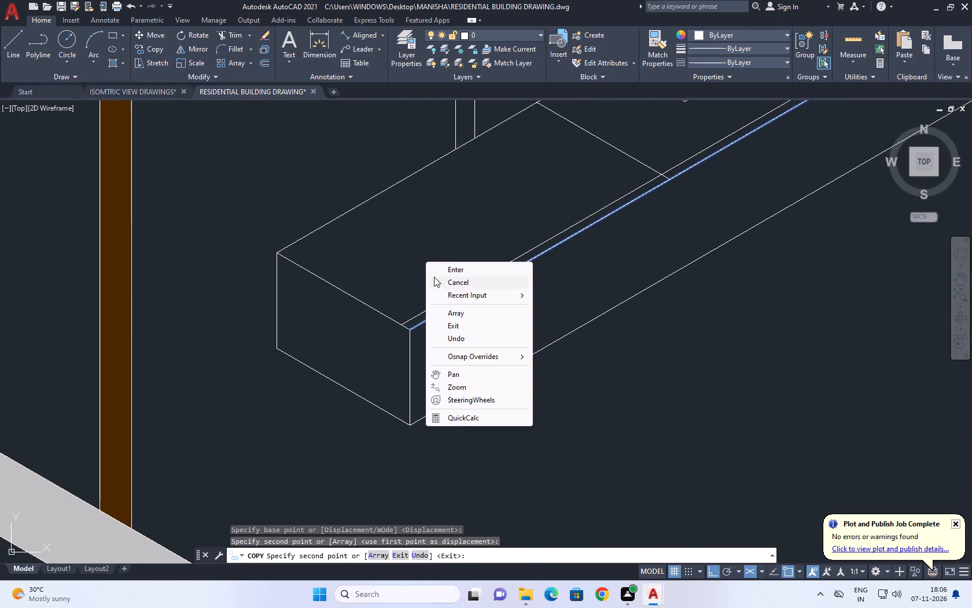
pyautogui.click(452, 279)
# Copy the top face's near short edge slightly inward along the box length to form that end's border line.
pyautogui.scroll(-2, 401, 281)
pyautogui.moveTo(547, 240); pyautogui.dragTo(584, 382, button='middle')
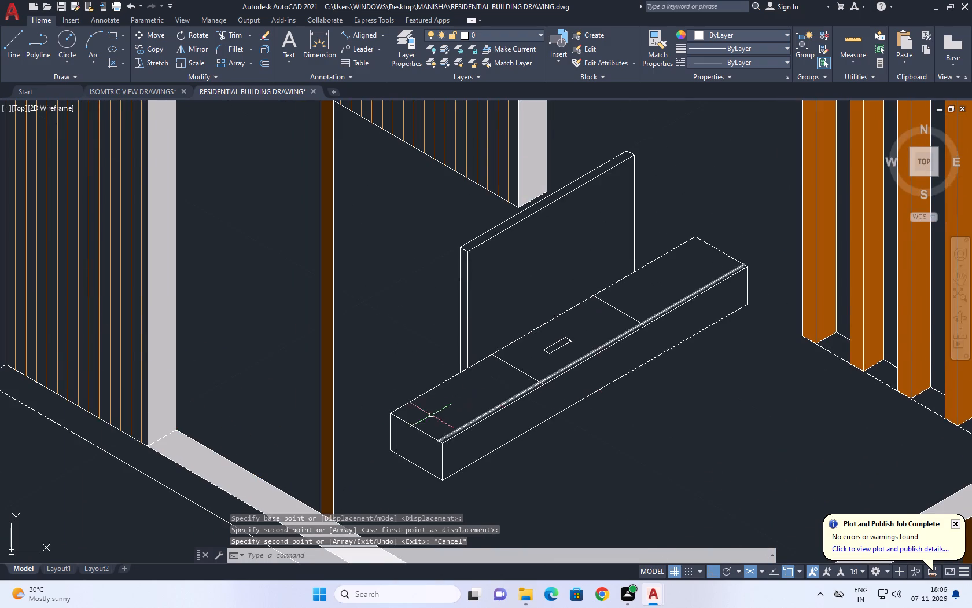
pyautogui.moveTo(431, 415); pyautogui.dragTo(470, 328, button='middle')
pyautogui.scroll(1, 459, 342)
pyautogui.click(457, 346)
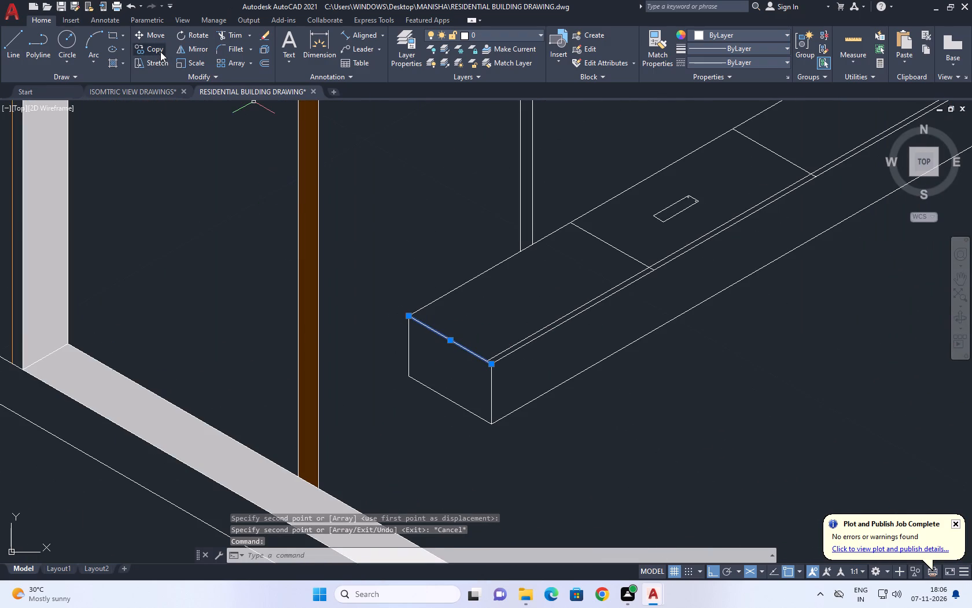
pyautogui.click(160, 52)
pyautogui.scroll(2, 494, 375)
pyautogui.click(484, 353)
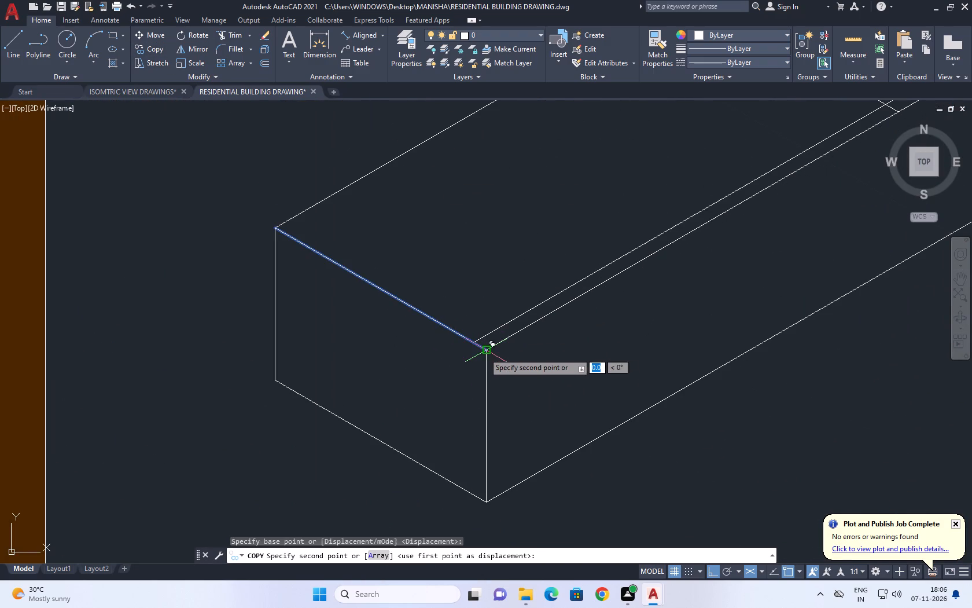
pyautogui.click(498, 343)
pyautogui.rightClick(543, 269)
pyautogui.click(587, 287)
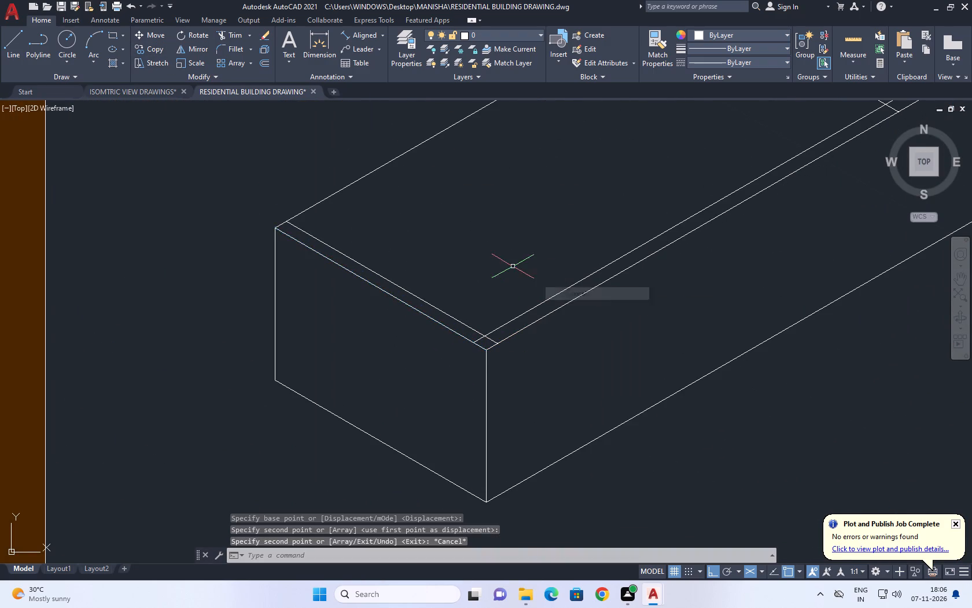
# Copy the box's rear upper edge slightly inward onto the top face as the rear border line.
pyautogui.moveTo(513, 265); pyautogui.dragTo(668, 607, button='middle')
pyautogui.moveTo(656, 467); pyautogui.dragTo(543, 312, button='middle')
pyautogui.moveTo(533, 357); pyautogui.dragTo(522, 347)
pyautogui.click(449, 291)
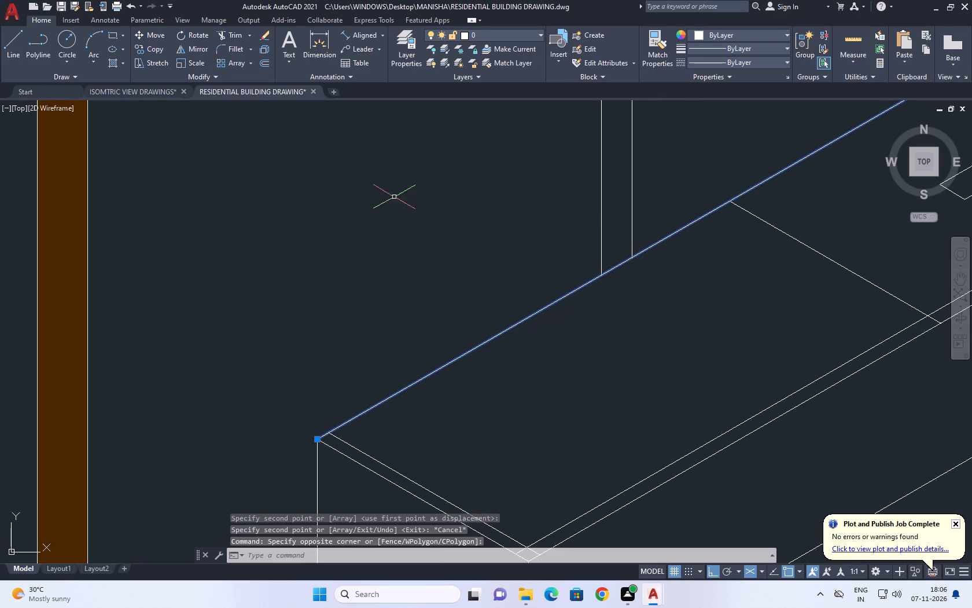
pyautogui.click(155, 51)
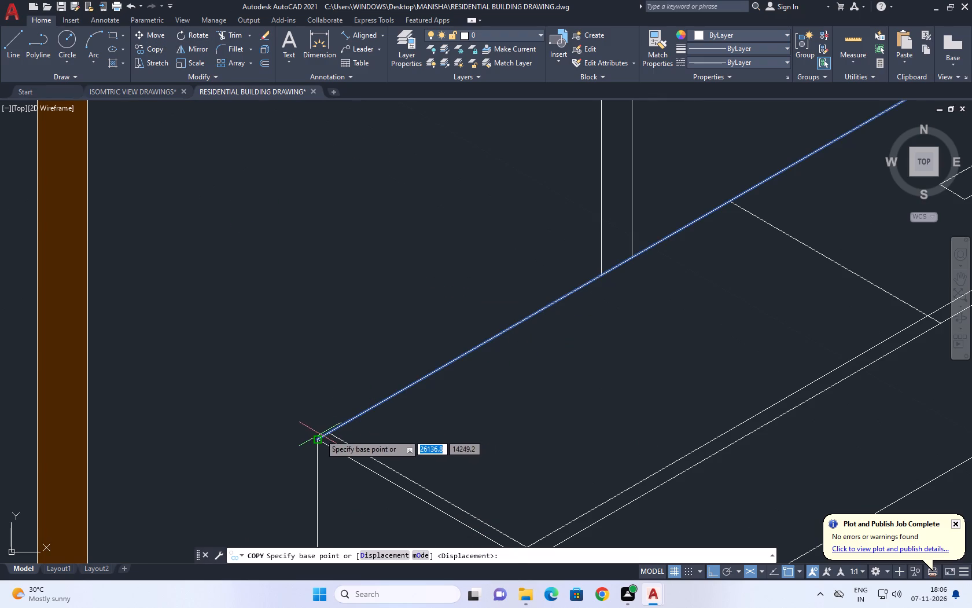
pyautogui.click(316, 438)
pyautogui.click(330, 445)
pyautogui.moveTo(340, 333); pyautogui.dragTo(340, 338, button='right')
pyautogui.click(386, 350)
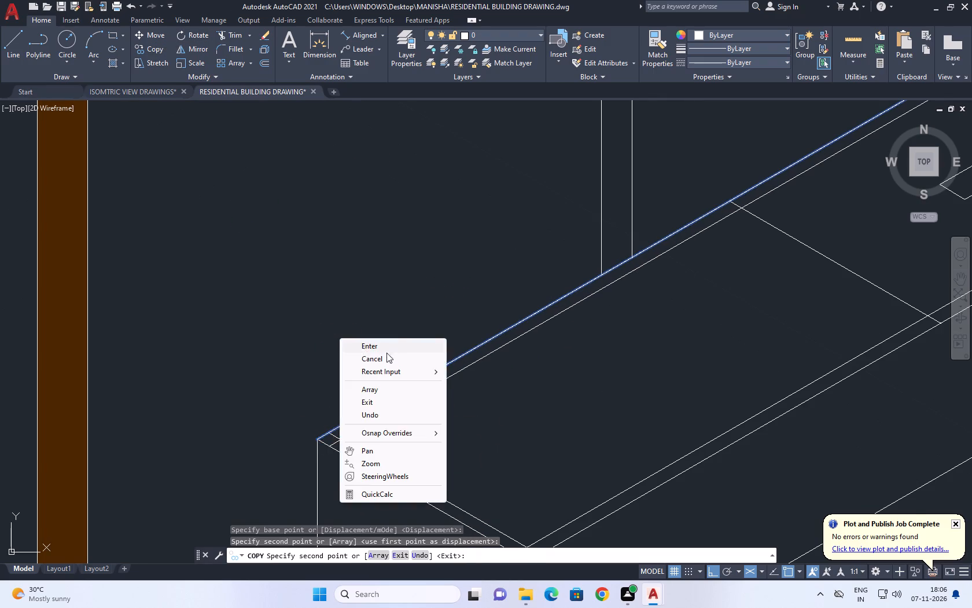
# Copy the top face's far short edge slightly inward along the box length to complete the border lines.
pyautogui.scroll(-3, 358, 354)
pyautogui.scroll(1, 709, 219)
pyautogui.click(672, 204)
pyautogui.click(643, 219)
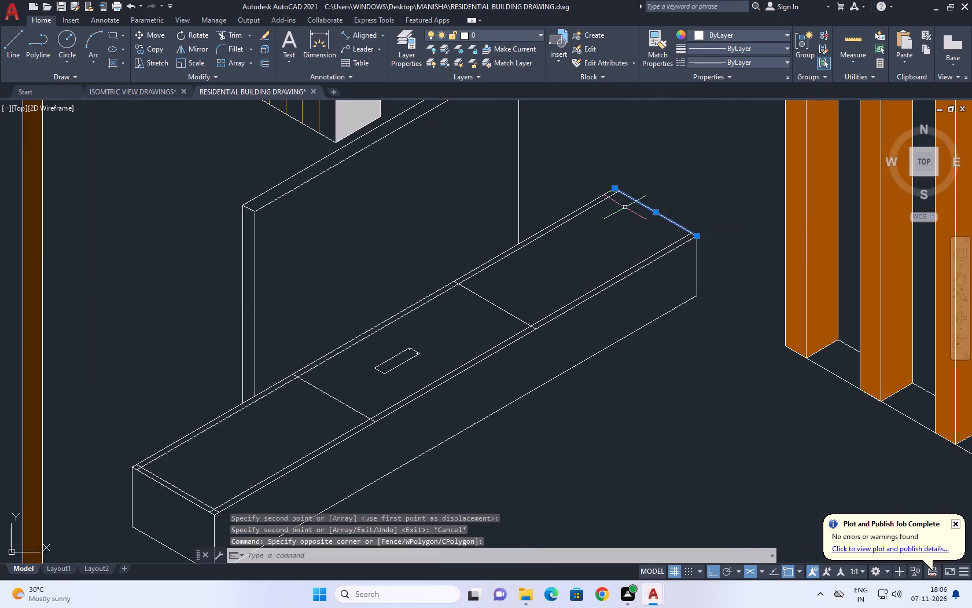
pyautogui.click(156, 45)
pyautogui.scroll(2, 695, 238)
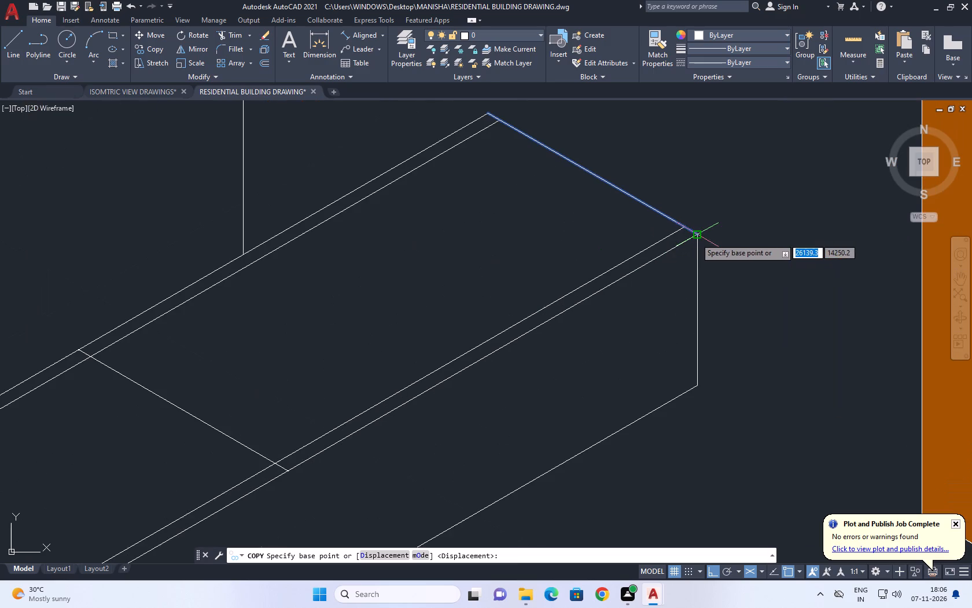
pyautogui.click(697, 238)
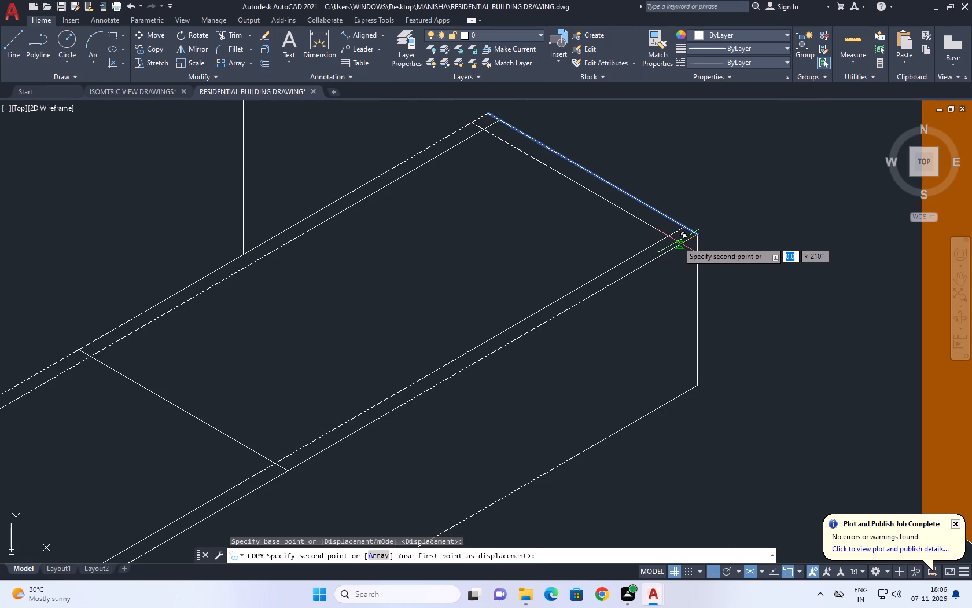
pyautogui.moveTo(679, 240); pyautogui.dragTo(682, 248)
pyautogui.moveTo(716, 190); pyautogui.dragTo(714, 200, button='right')
pyautogui.click(746, 218)
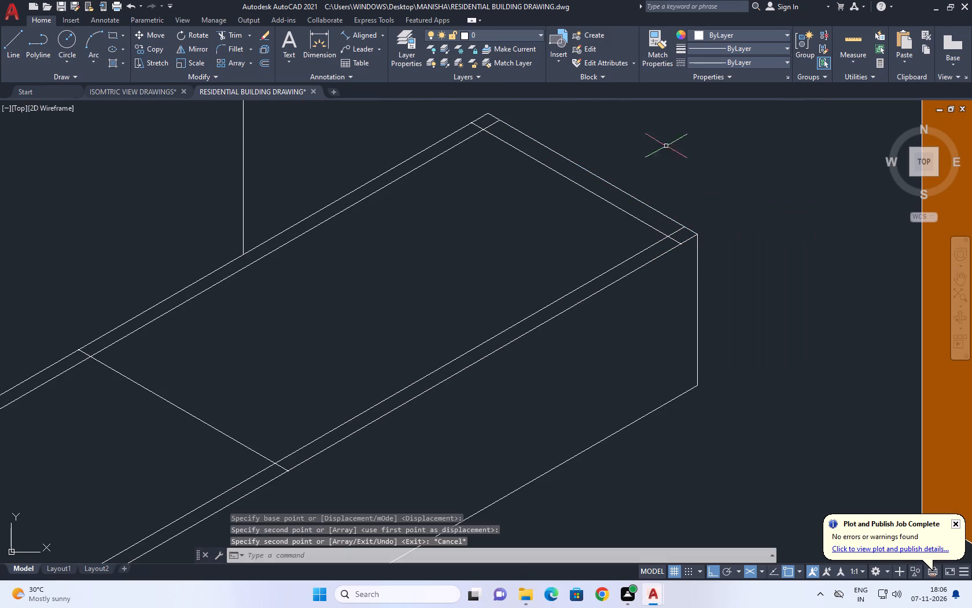
# Trim the border lines where they overrun each other at the two far corners of the box's top face.
pyautogui.click(235, 35)
pyautogui.scroll(2, 650, 228)
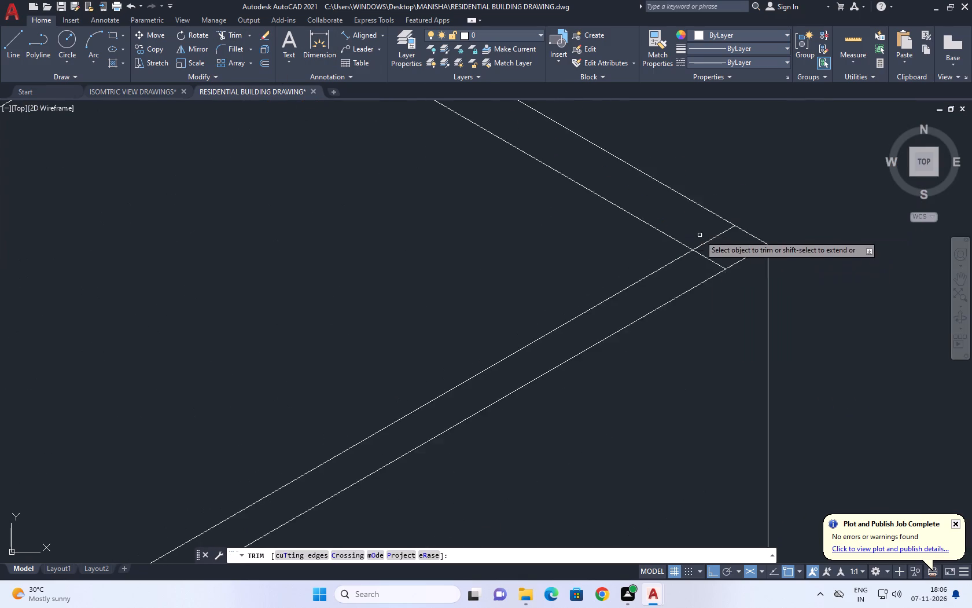
pyautogui.scroll(1, 699, 235)
pyautogui.click(713, 235)
pyautogui.click(701, 281)
pyautogui.scroll(-3, 741, 289)
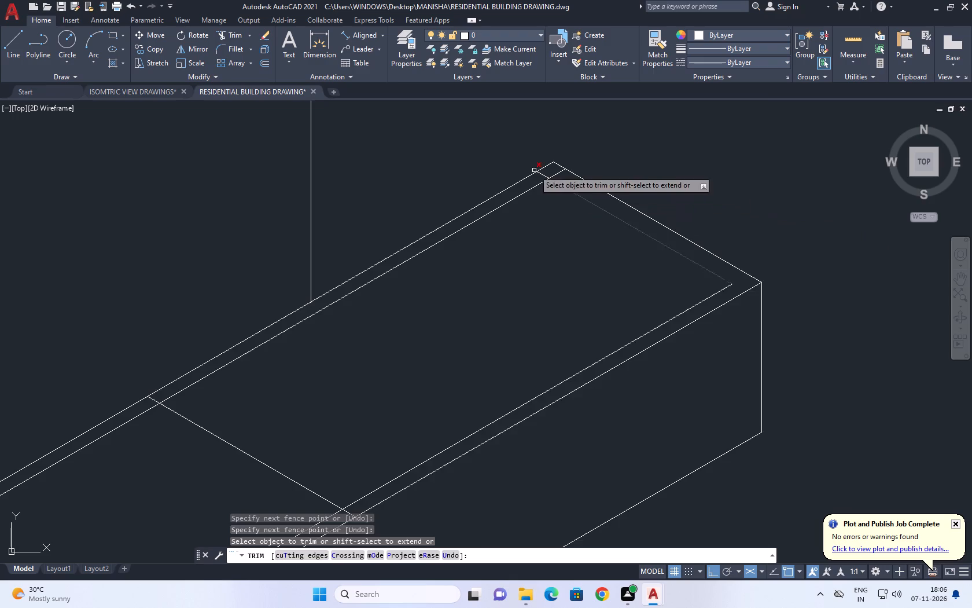
pyautogui.scroll(3, 534, 170)
pyautogui.click(537, 187)
pyautogui.moveTo(631, 177); pyautogui.dragTo(635, 184)
pyautogui.scroll(-6, 661, 192)
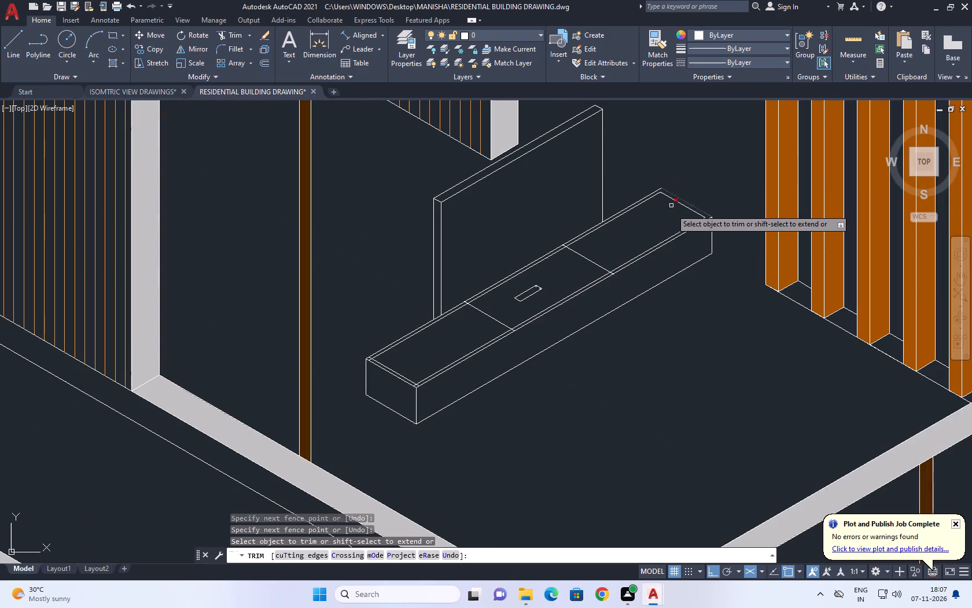
# Trim the crossing border lines at the near front corner and cut the near divider back to the front border line.
pyautogui.scroll(7, 411, 389)
pyautogui.click(436, 405)
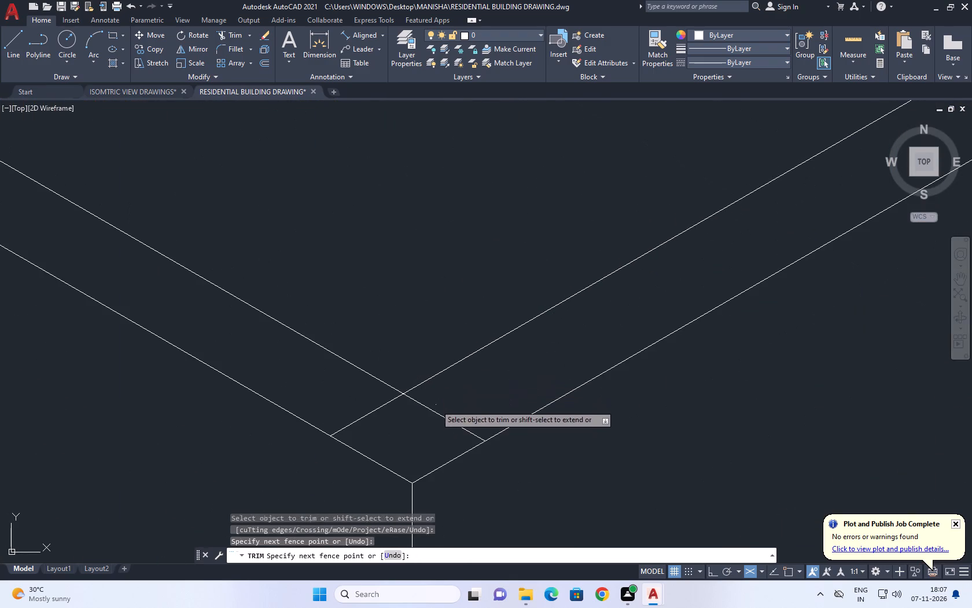
pyautogui.click(375, 402)
pyautogui.scroll(-3, 472, 391)
pyautogui.moveTo(650, 325); pyautogui.dragTo(477, 475, button='middle')
pyautogui.moveTo(742, 290); pyautogui.dragTo(637, 349, button='middle')
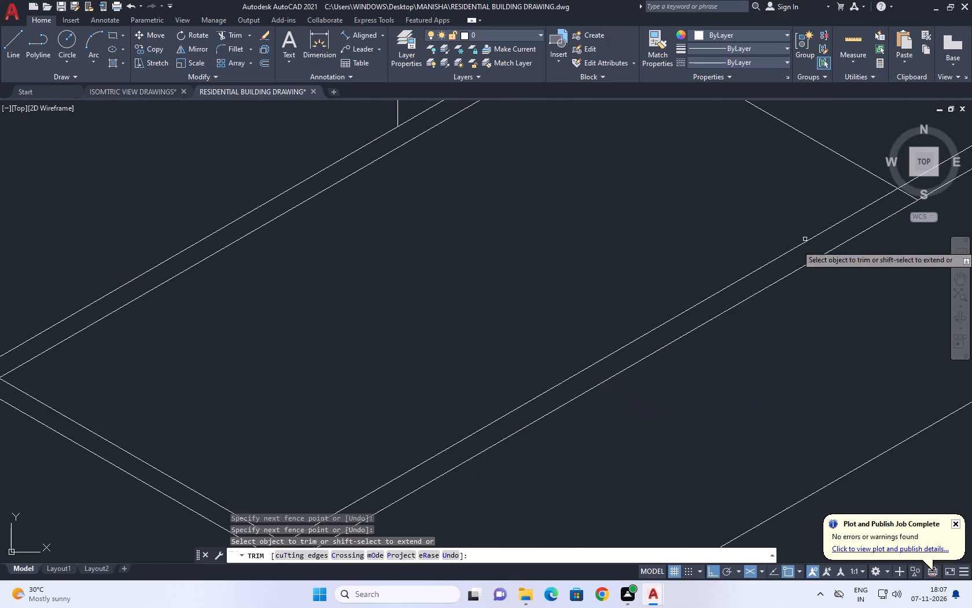
pyautogui.moveTo(637, 349); pyautogui.dragTo(451, 449, button='middle')
pyautogui.click(622, 354)
pyautogui.scroll(-4, 624, 357)
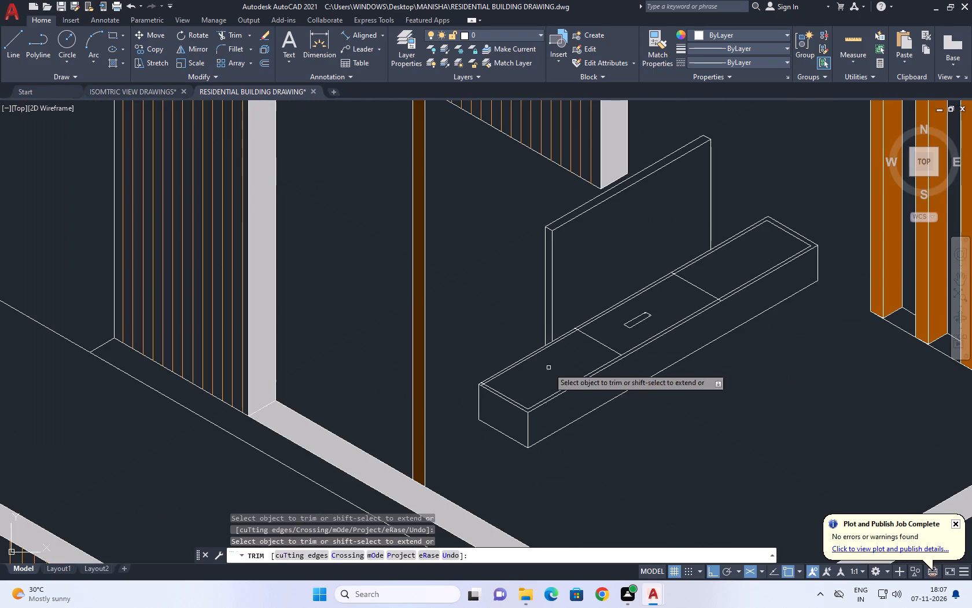
# Trim the overrunning border line ends at the near rear corner of the box's top face.
pyautogui.scroll(4, 493, 389)
pyautogui.scroll(3, 441, 380)
pyautogui.click(397, 325)
pyautogui.click(393, 268)
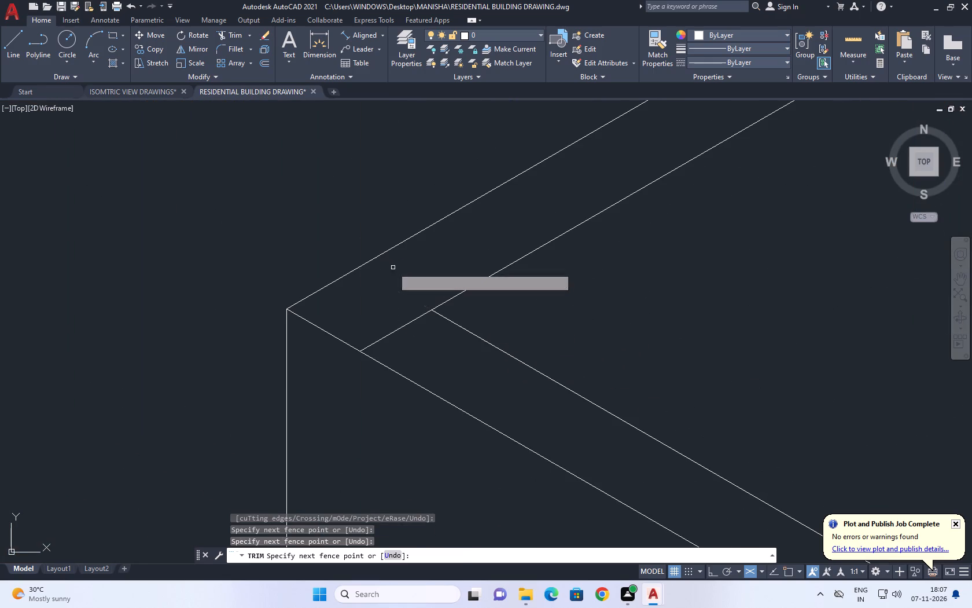
pyautogui.moveTo(390, 312); pyautogui.dragTo(391, 318)
pyautogui.moveTo(417, 339); pyautogui.dragTo(448, 353)
pyautogui.scroll(-4, 457, 354)
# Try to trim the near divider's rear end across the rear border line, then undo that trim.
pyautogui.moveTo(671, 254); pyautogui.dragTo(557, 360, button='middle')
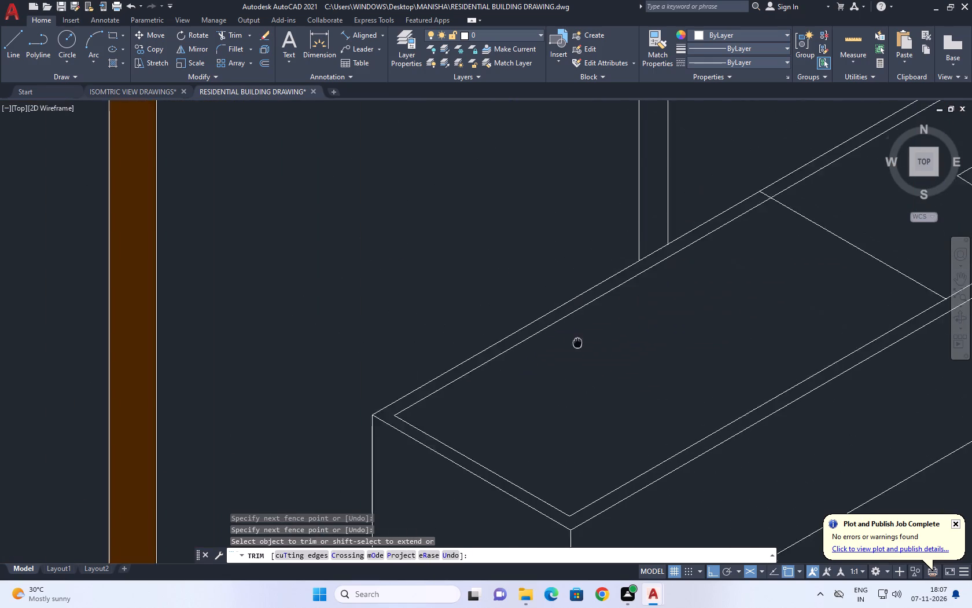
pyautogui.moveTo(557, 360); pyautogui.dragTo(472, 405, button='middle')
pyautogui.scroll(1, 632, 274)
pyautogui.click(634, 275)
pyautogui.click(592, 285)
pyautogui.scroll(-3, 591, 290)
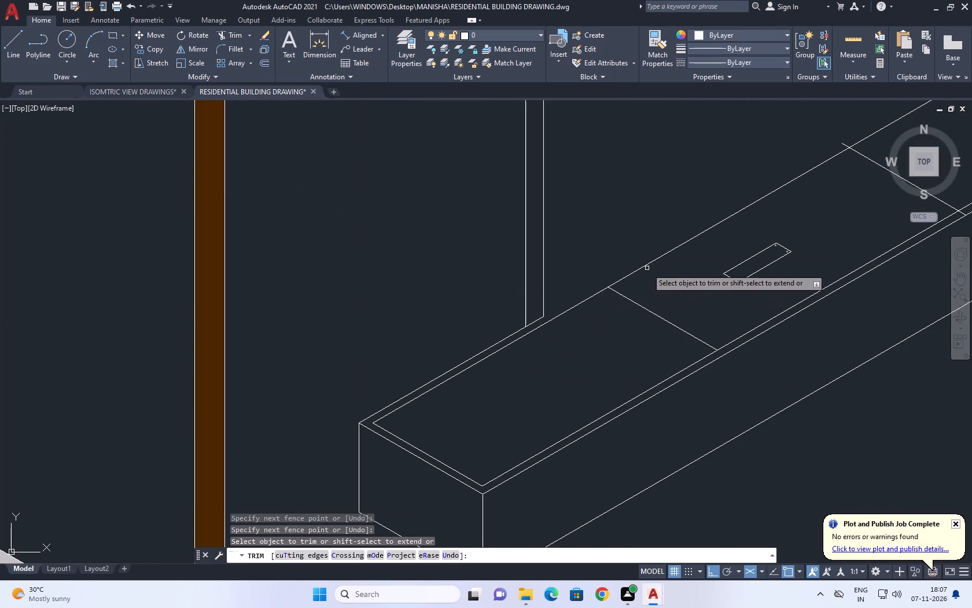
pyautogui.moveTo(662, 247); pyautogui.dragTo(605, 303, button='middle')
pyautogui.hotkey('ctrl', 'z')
# Trim the far divider's front end back to the front inner border line.
pyautogui.scroll(-3, 603, 297)
pyautogui.scroll(-1, 738, 263)
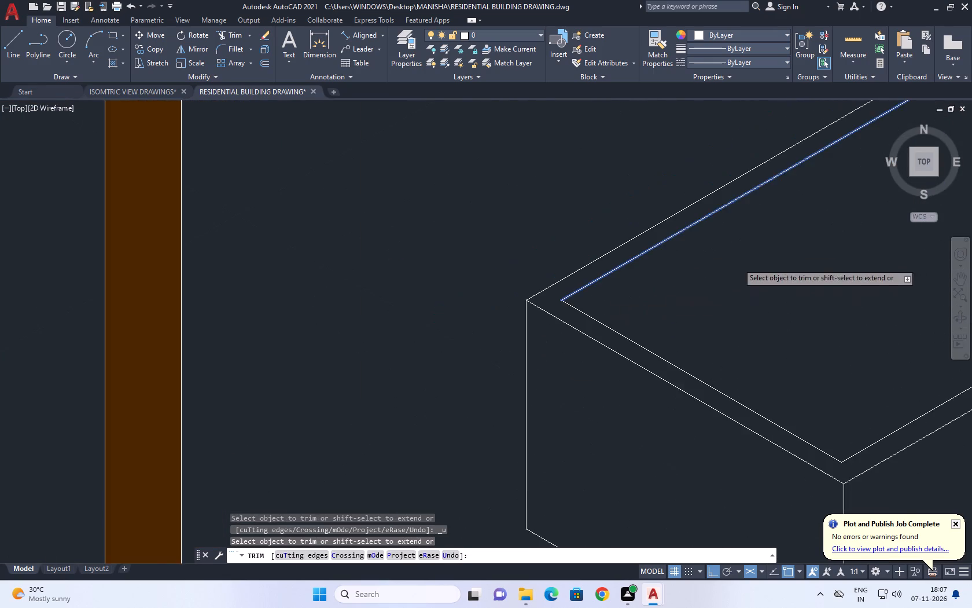
pyautogui.scroll(-2, 738, 263)
pyautogui.moveTo(782, 257); pyautogui.dragTo(437, 390, button='middle')
pyautogui.scroll(5, 728, 284)
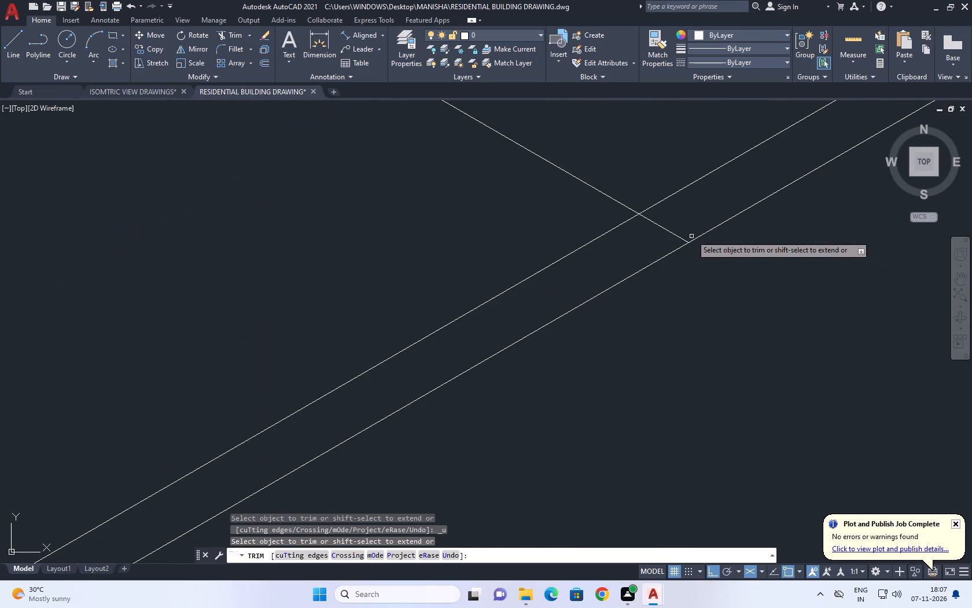
pyautogui.click(679, 226)
pyautogui.click(636, 250)
# Trim the rear ends of both dividers back to the rear inner border line and end the trimming.
pyautogui.scroll(-7, 661, 250)
pyautogui.scroll(3, 573, 275)
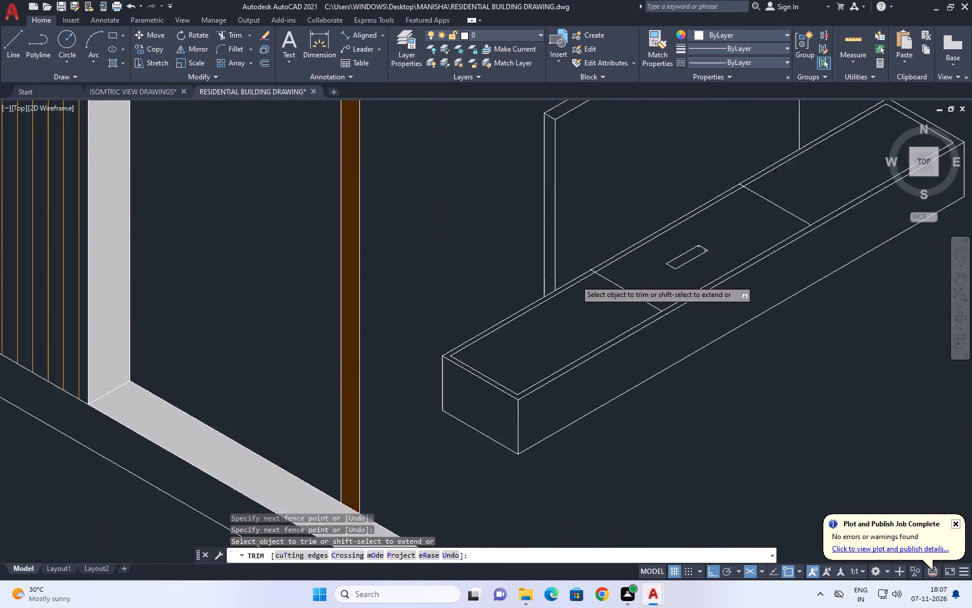
pyautogui.scroll(3, 627, 263)
pyautogui.click(611, 260)
pyautogui.scroll(-1, 590, 275)
pyautogui.click(589, 276)
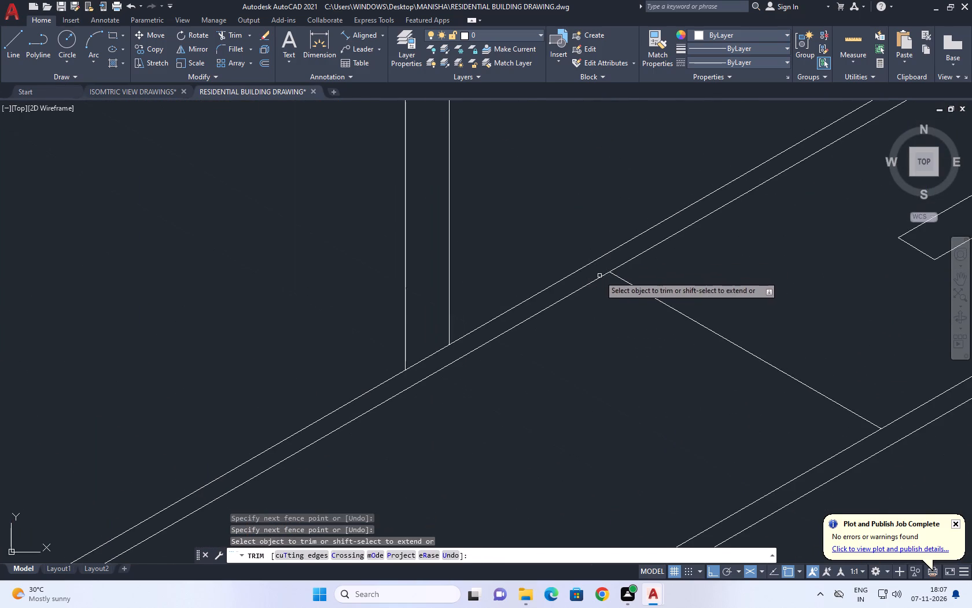
pyautogui.scroll(-4, 600, 276)
pyautogui.moveTo(737, 261); pyautogui.dragTo(660, 324, button='middle')
pyautogui.scroll(6, 628, 285)
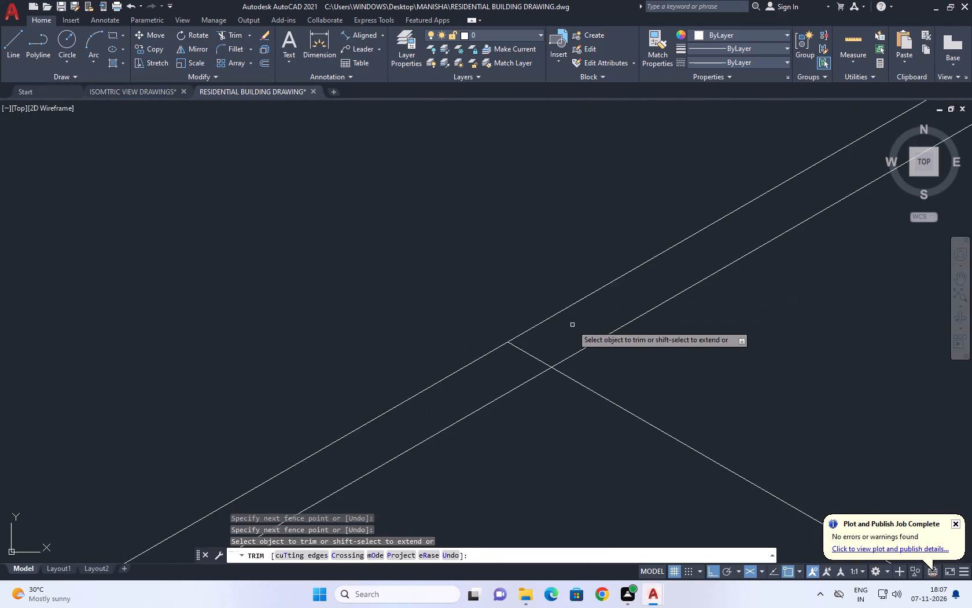
pyautogui.moveTo(572, 325); pyautogui.dragTo(569, 330)
pyautogui.click(517, 359)
pyautogui.rightClick(544, 239)
pyautogui.click(579, 257)
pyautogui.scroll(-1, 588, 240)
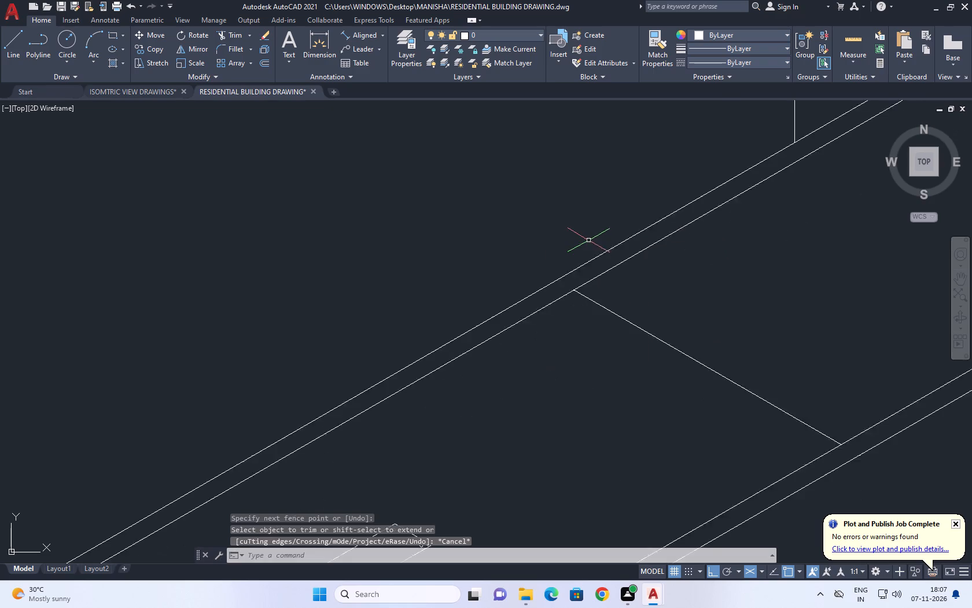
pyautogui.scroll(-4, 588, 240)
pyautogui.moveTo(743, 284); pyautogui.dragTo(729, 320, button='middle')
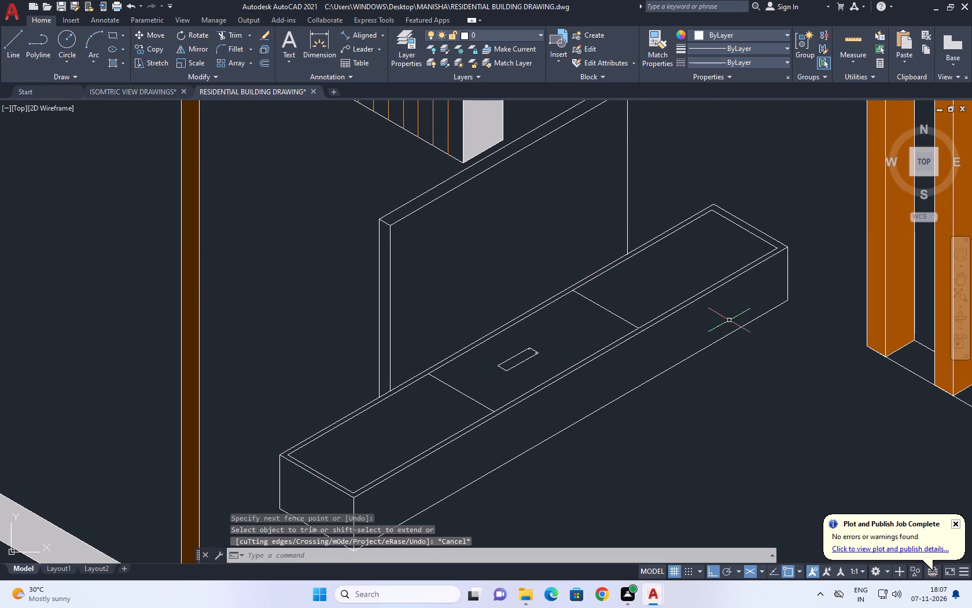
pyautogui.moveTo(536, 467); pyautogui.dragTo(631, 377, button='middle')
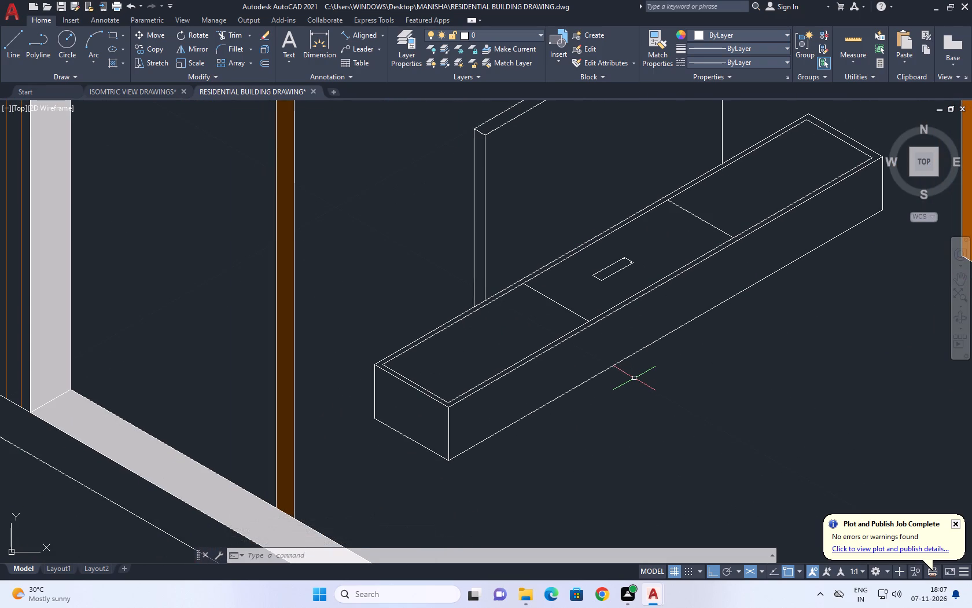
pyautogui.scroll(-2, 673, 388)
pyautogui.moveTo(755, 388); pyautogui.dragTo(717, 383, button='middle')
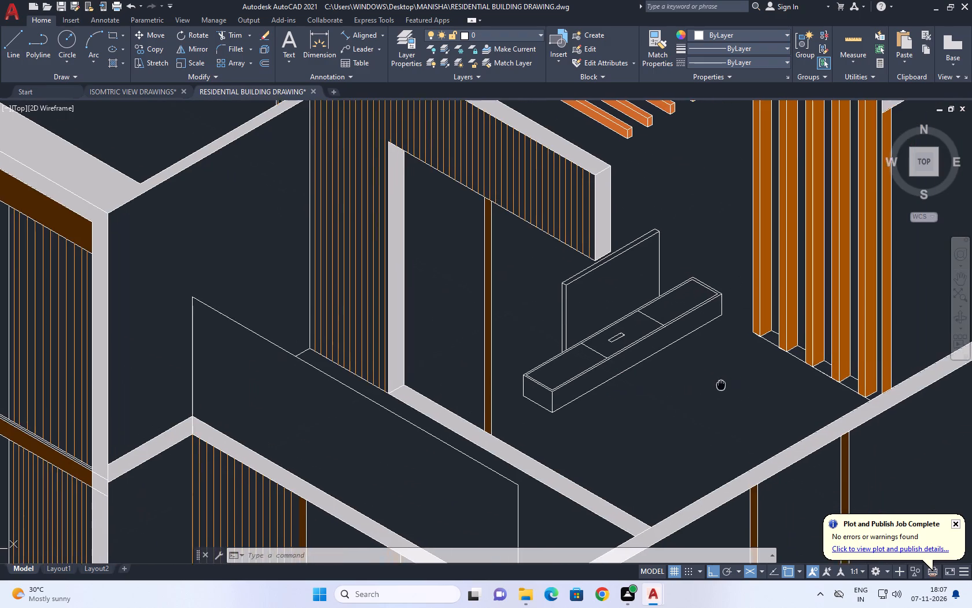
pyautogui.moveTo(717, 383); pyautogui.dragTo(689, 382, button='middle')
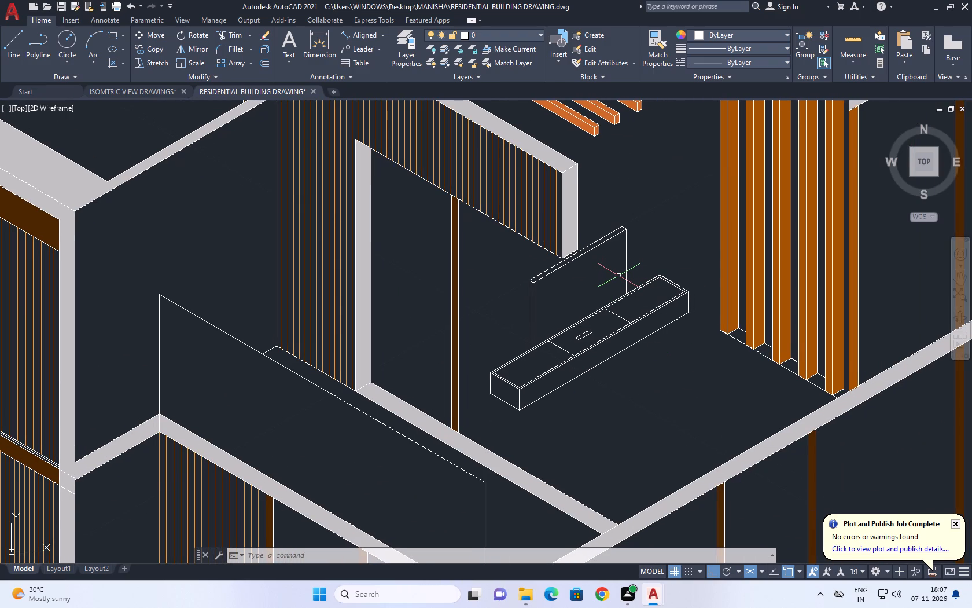
# Select all lines of the long low cabinet and its upright back panel and make them a block named TV UNIT.
pyautogui.middleClick(628, 337)
pyautogui.click(637, 224)
pyautogui.click(600, 338)
pyautogui.scroll(-1, 629, 314)
pyautogui.scroll(2, 642, 318)
pyautogui.click(692, 348)
pyautogui.click(656, 218)
pyautogui.scroll(2, 677, 324)
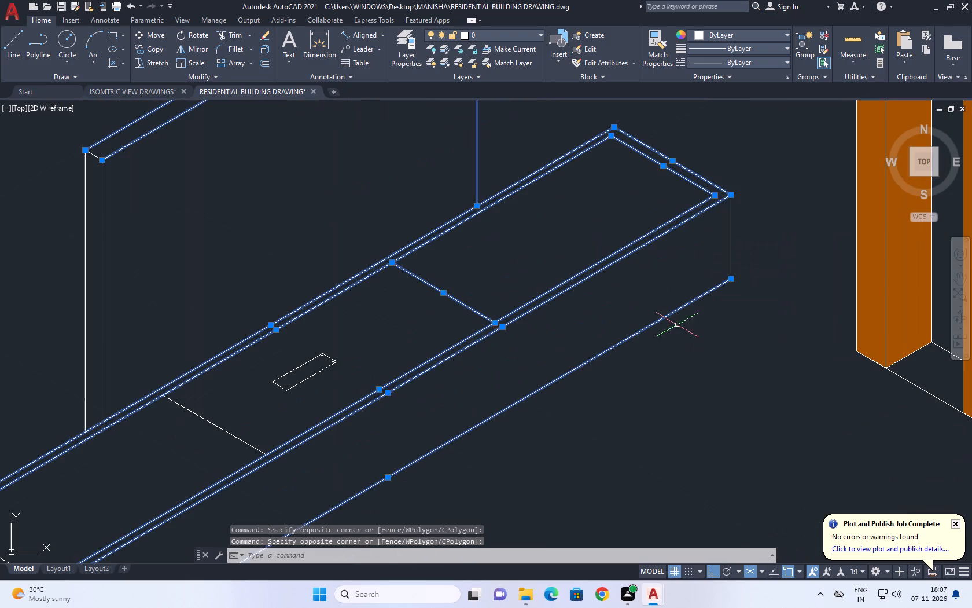
pyautogui.moveTo(759, 376); pyautogui.dragTo(756, 363)
pyautogui.moveTo(679, 158); pyautogui.dragTo(673, 157)
pyautogui.scroll(-2, 650, 245)
pyautogui.scroll(2, 574, 347)
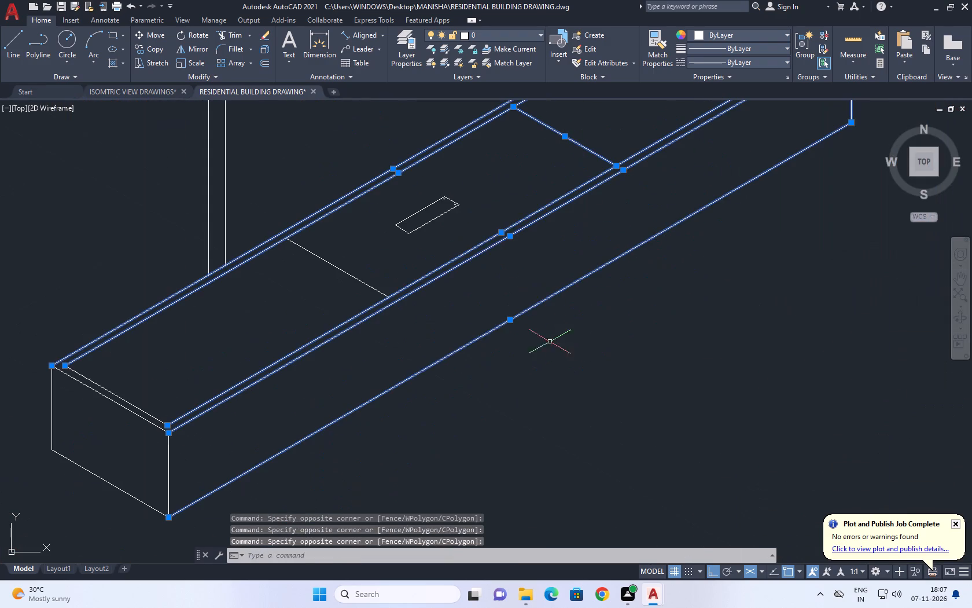
pyautogui.moveTo(549, 384); pyautogui.dragTo(553, 401)
pyautogui.moveTo(343, 191); pyautogui.dragTo(319, 207)
pyautogui.scroll(-3, 526, 258)
pyautogui.scroll(3, 463, 338)
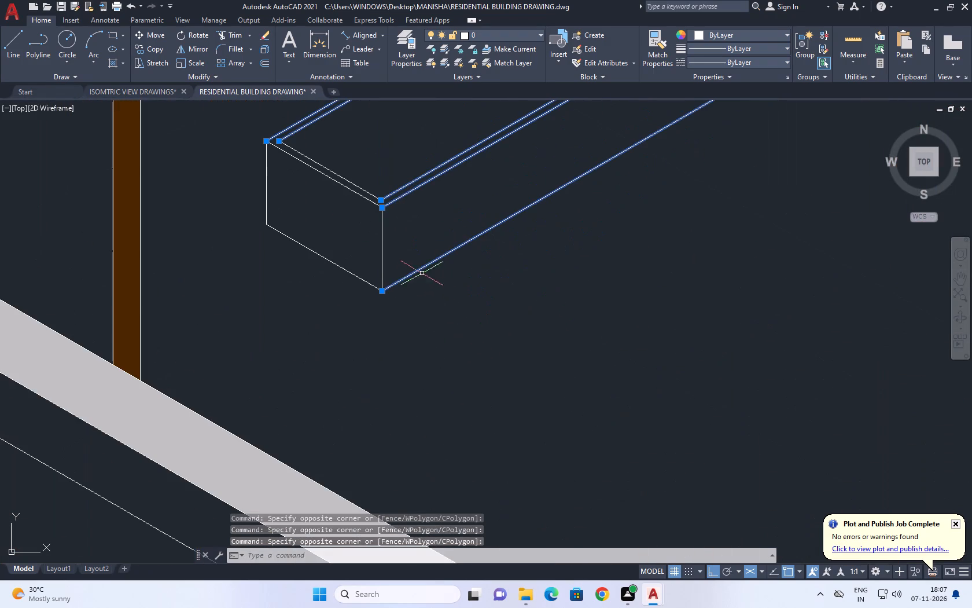
pyautogui.moveTo(437, 356); pyautogui.dragTo(429, 342)
pyautogui.click(274, 149)
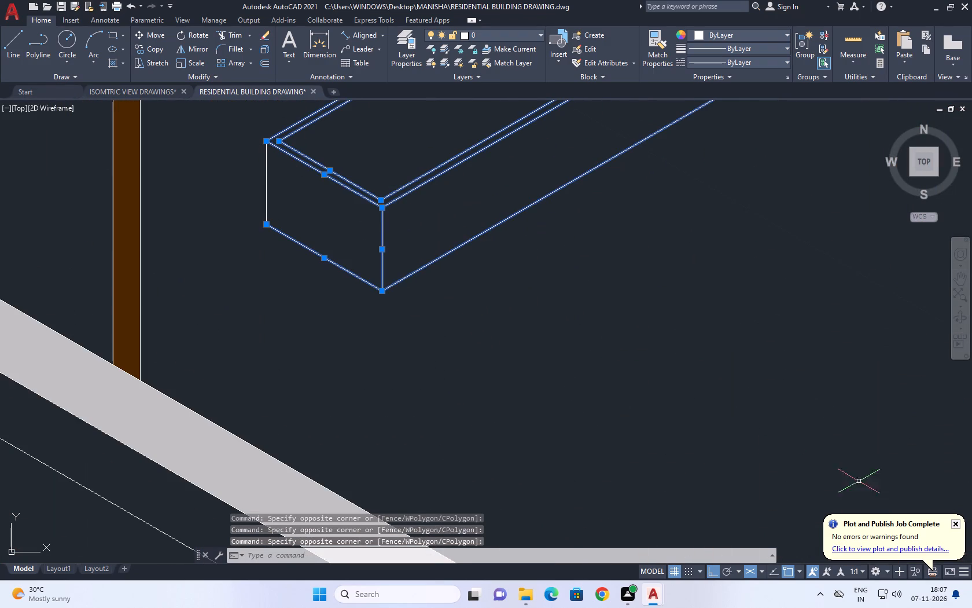
pyautogui.click(259, 215)
pyautogui.moveTo(261, 185); pyautogui.dragTo(262, 193)
pyautogui.moveTo(279, 228); pyautogui.dragTo(266, 213)
pyautogui.moveTo(225, 175); pyautogui.dragTo(224, 182)
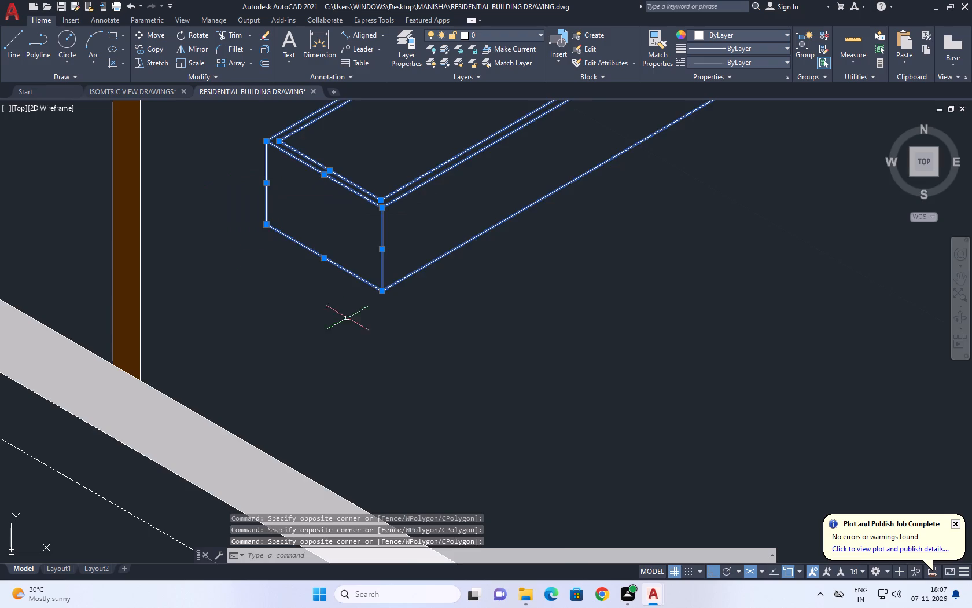
pyautogui.scroll(-3, 351, 327)
pyautogui.moveTo(399, 302); pyautogui.dragTo(408, 336, button='middle')
pyautogui.scroll(2, 389, 284)
pyautogui.click(407, 259)
pyautogui.click(311, 283)
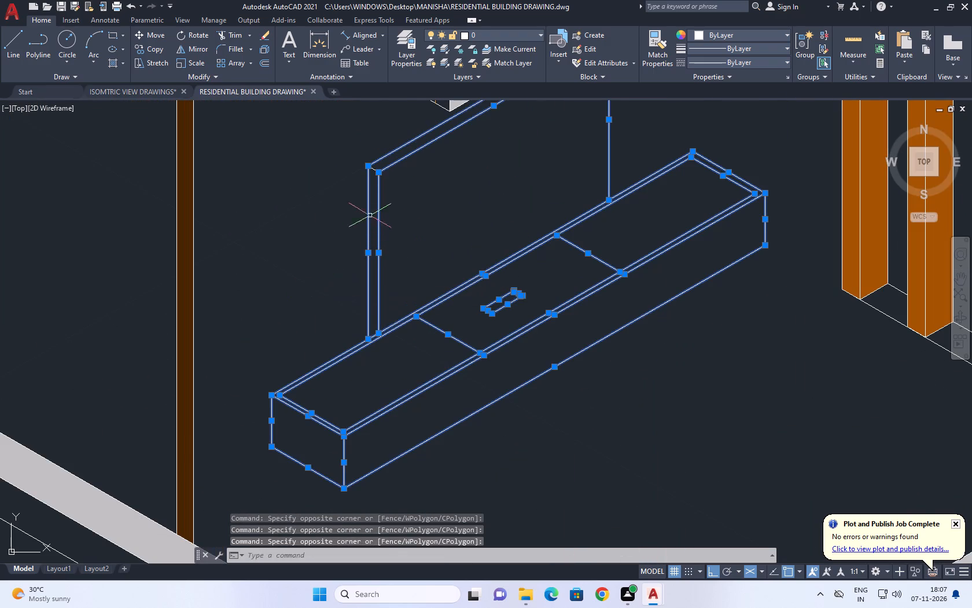
pyautogui.moveTo(373, 226); pyautogui.dragTo(374, 317, button='middle')
pyautogui.moveTo(397, 295); pyautogui.dragTo(392, 291)
pyautogui.moveTo(348, 245); pyautogui.dragTo(342, 244)
pyautogui.moveTo(520, 212); pyautogui.dragTo(525, 221, button='middle')
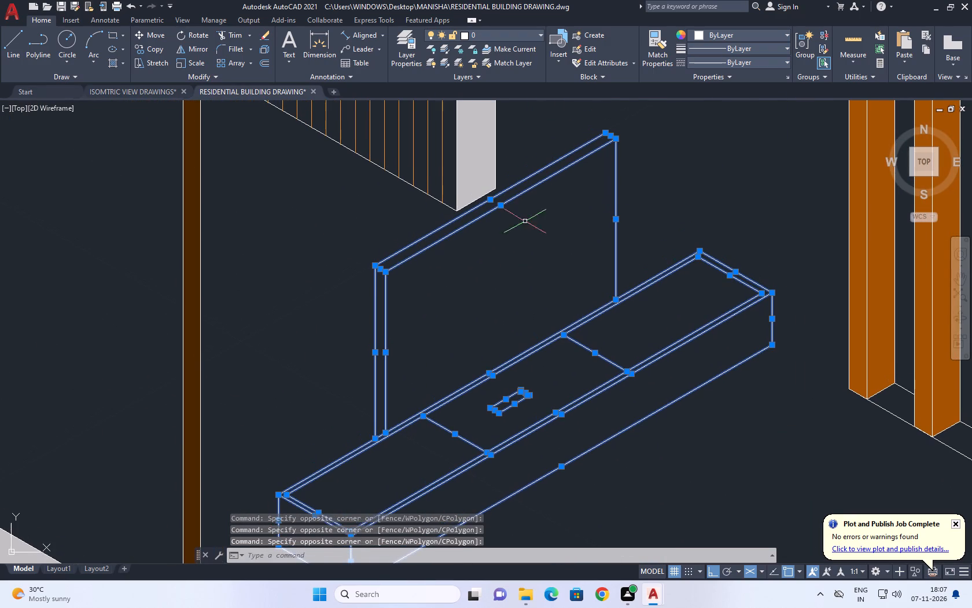
pyautogui.moveTo(699, 433); pyautogui.dragTo(577, 353, button='middle')
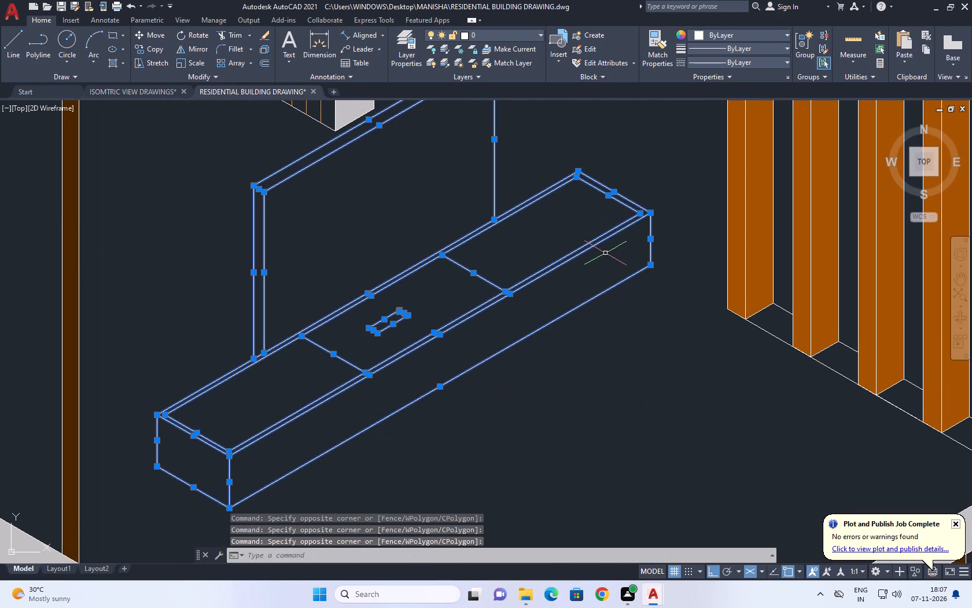
pyautogui.write('B')
pyautogui.press('space')
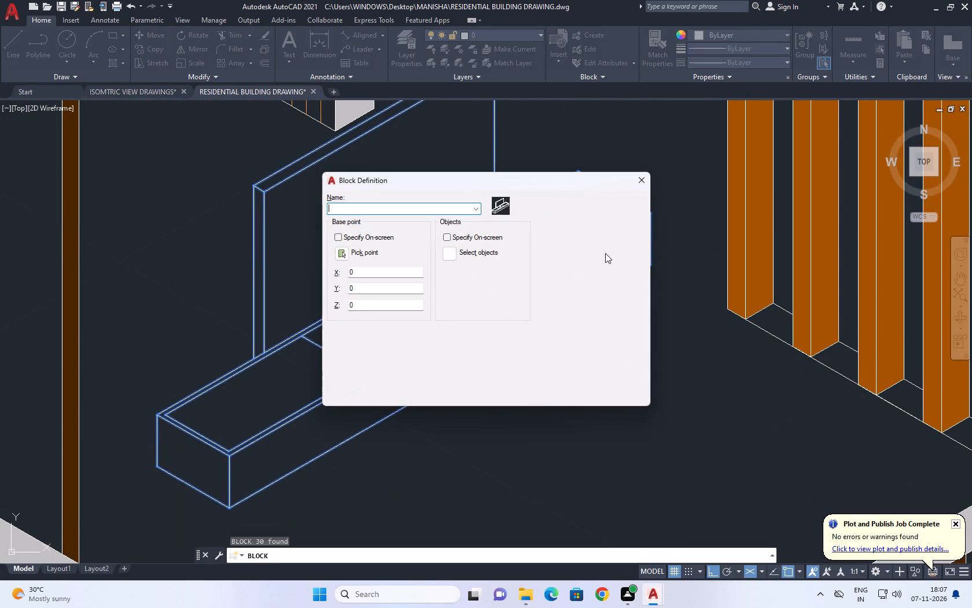
pyautogui.write('TV UNIT')
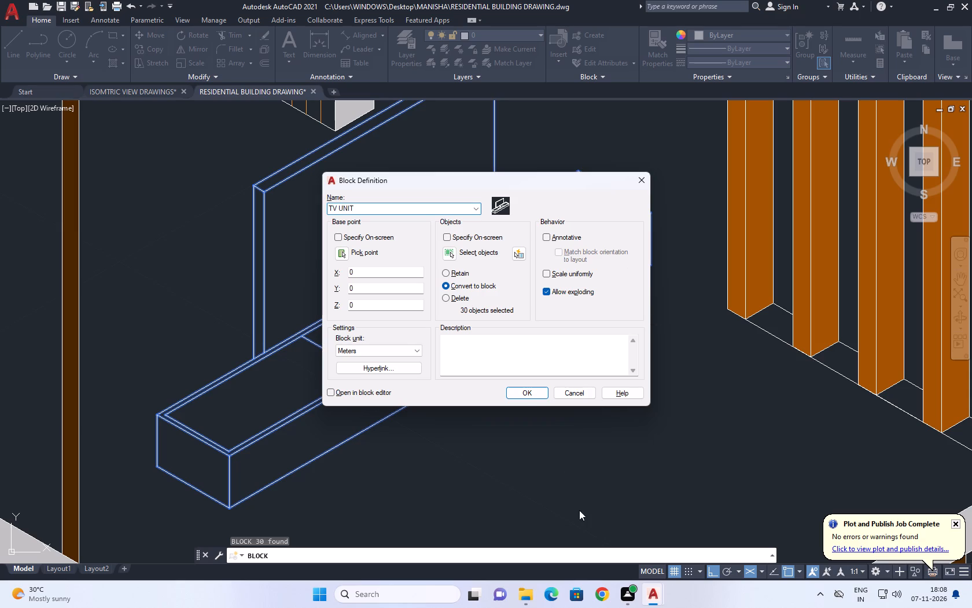
pyautogui.click(521, 394)
# Move the TV UNIT block about 2.0 units along the 150° axis toward the slatted wall opening.
pyautogui.moveTo(484, 352); pyautogui.dragTo(474, 354)
pyautogui.click(375, 306)
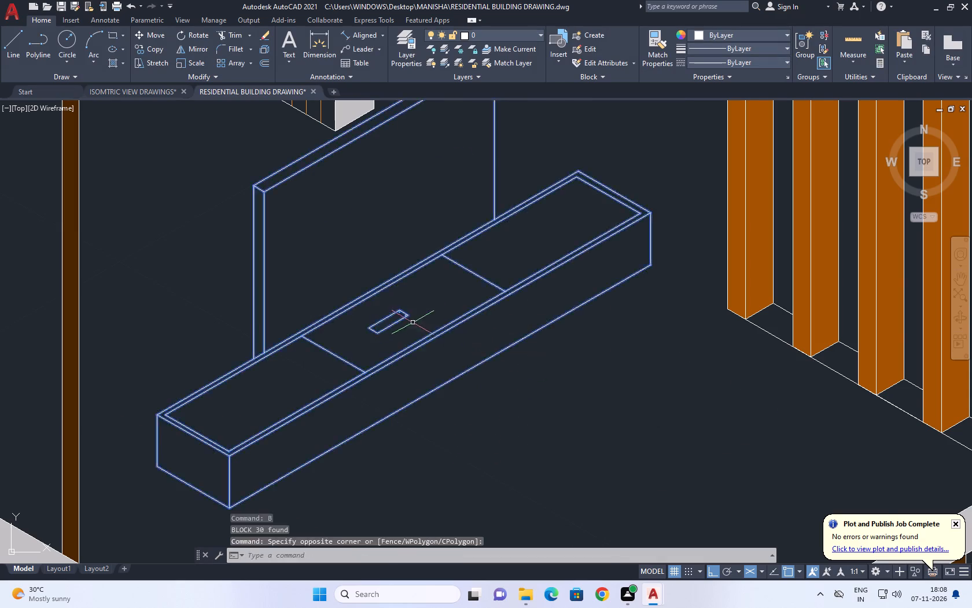
pyautogui.scroll(-3, 427, 316)
pyautogui.moveTo(413, 295); pyautogui.dragTo(530, 338, button='middle')
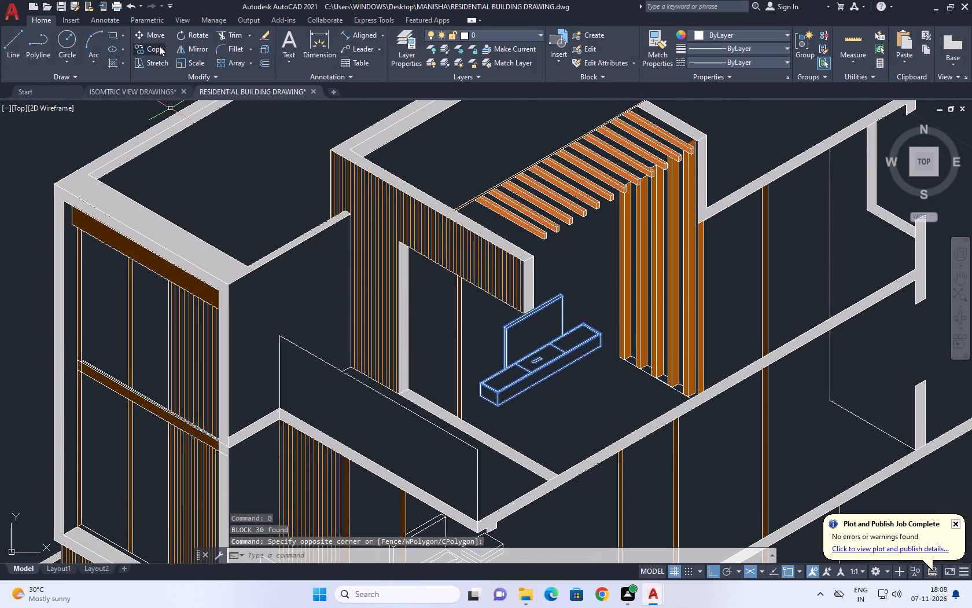
pyautogui.click(152, 31)
pyautogui.click(541, 400)
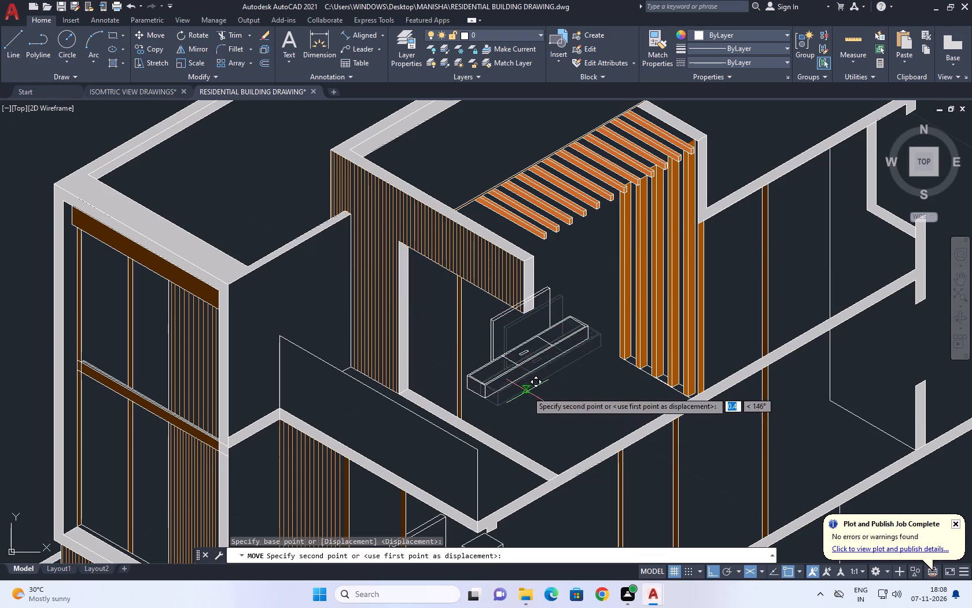
pyautogui.scroll(2, 496, 366)
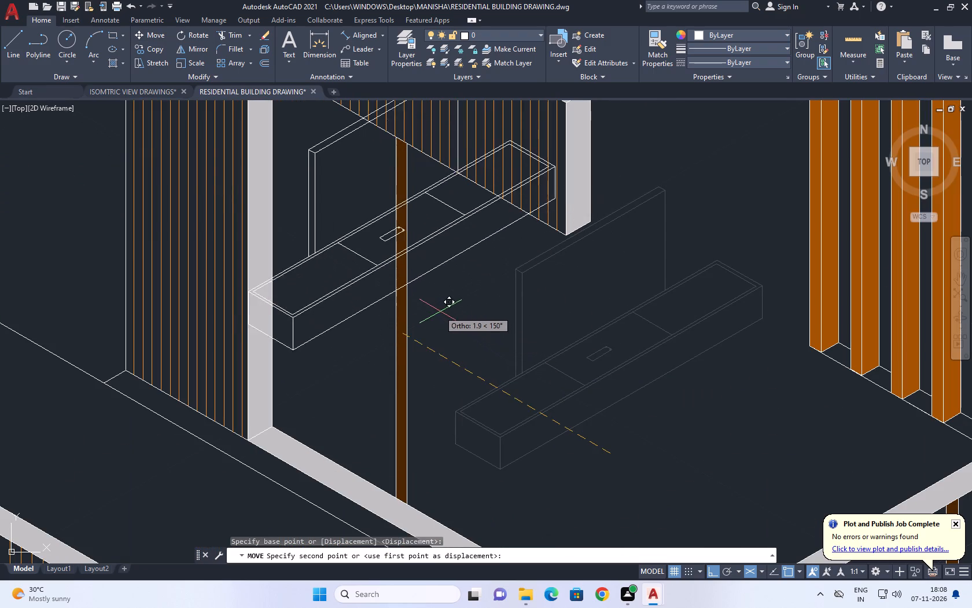
pyautogui.moveTo(455, 297); pyautogui.dragTo(665, 391, button='middle')
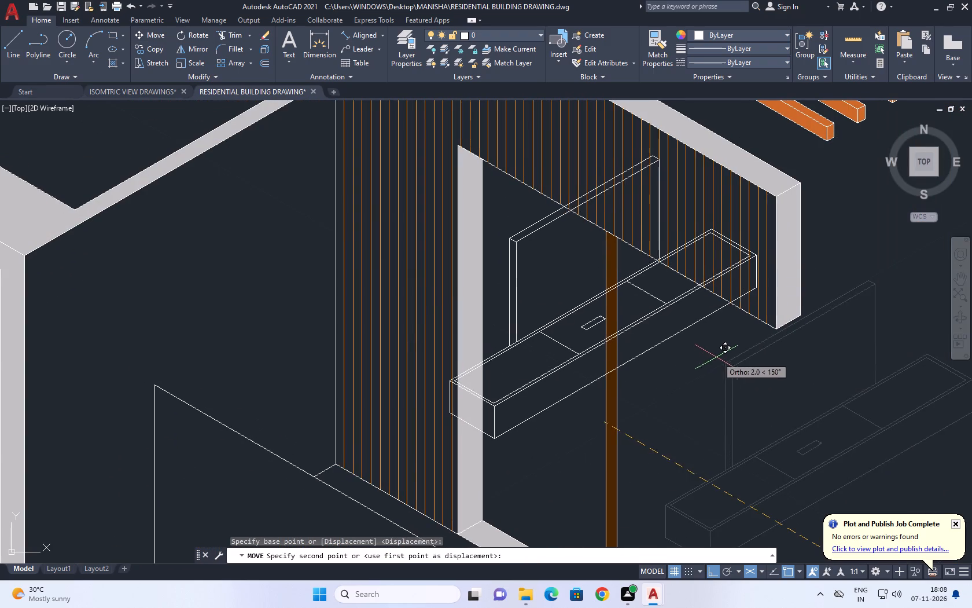
pyautogui.click(726, 356)
# Move the TV UNIT block roughly along its own length, up past the free end of the slatted wall.
pyautogui.click(528, 393)
pyautogui.moveTo(517, 251); pyautogui.dragTo(495, 300, button='middle')
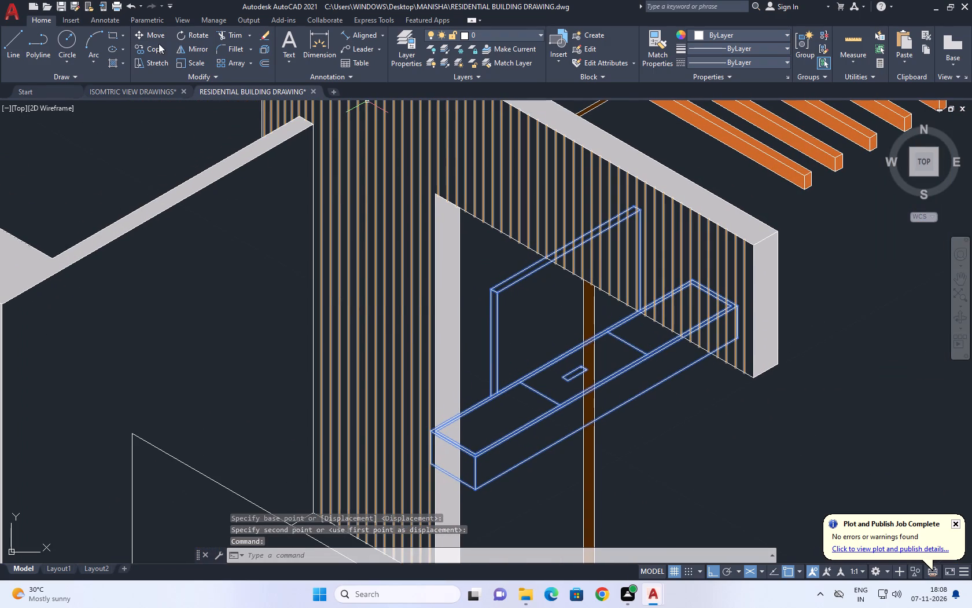
pyautogui.click(150, 35)
pyautogui.click(521, 435)
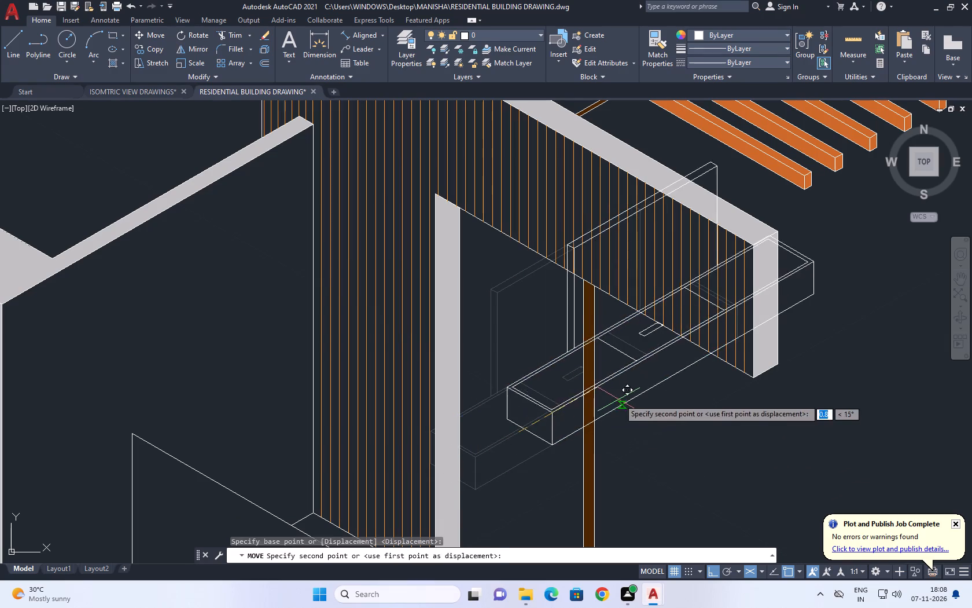
pyautogui.click(726, 341)
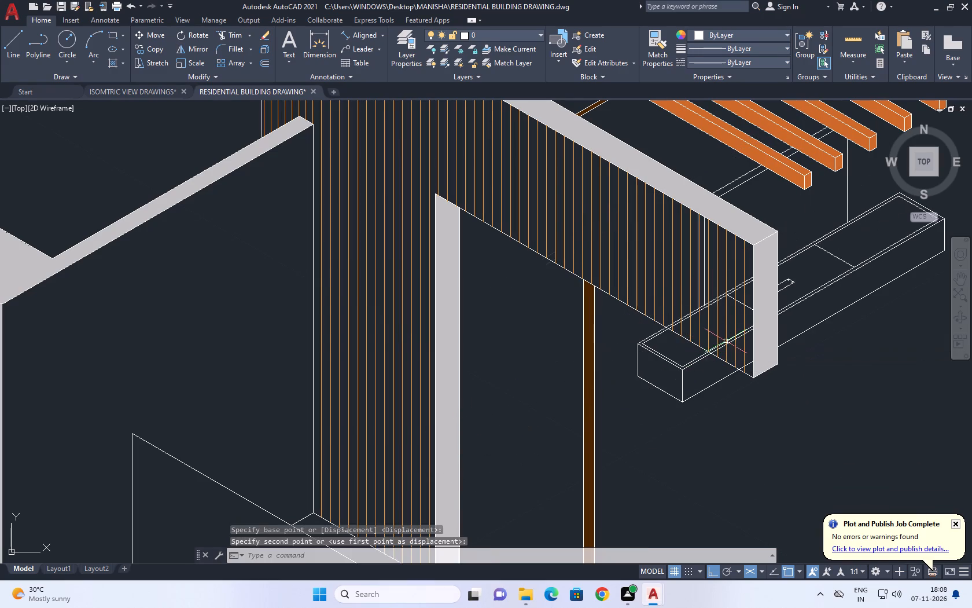
# Move the TV UNIT block straight down on the right isoplane, toward the second floor's floor level.
pyautogui.scroll(-2, 679, 360)
pyautogui.moveTo(694, 371); pyautogui.dragTo(663, 398, button='middle')
pyautogui.click(661, 400)
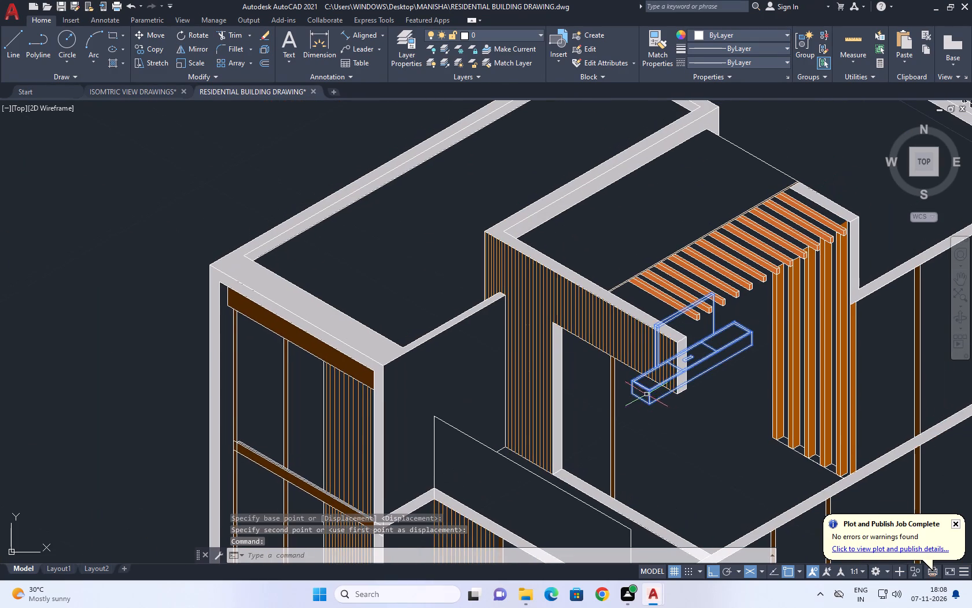
pyautogui.scroll(-2, 495, 221)
pyautogui.moveTo(546, 299); pyautogui.dragTo(533, 270, button='middle')
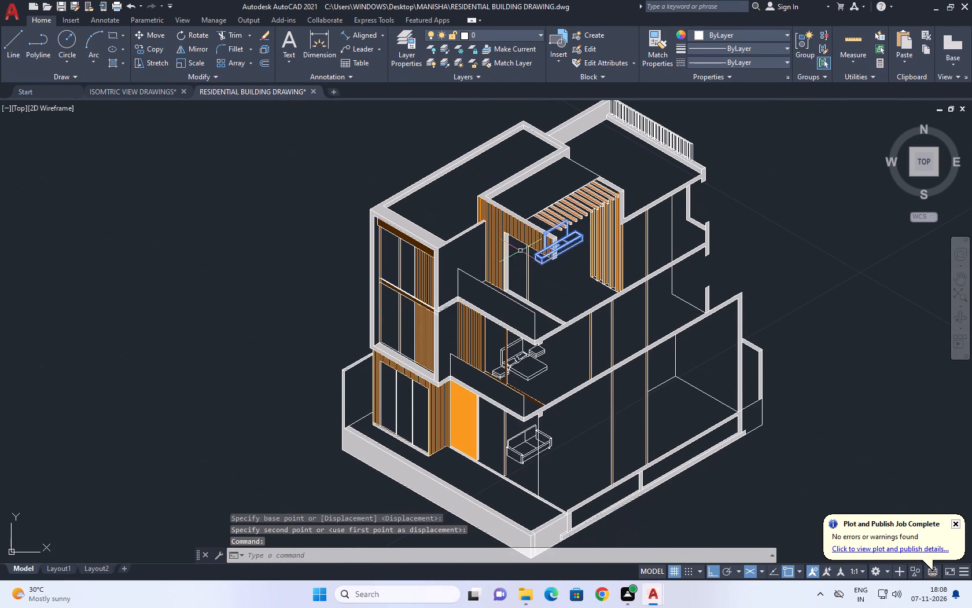
pyautogui.click(152, 33)
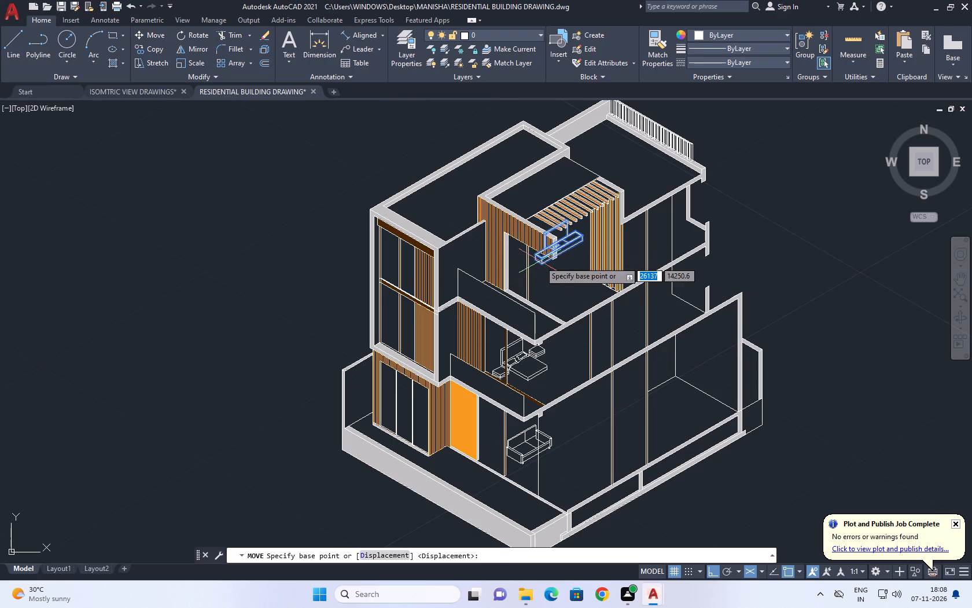
pyautogui.click(543, 261)
pyautogui.scroll(2, 550, 294)
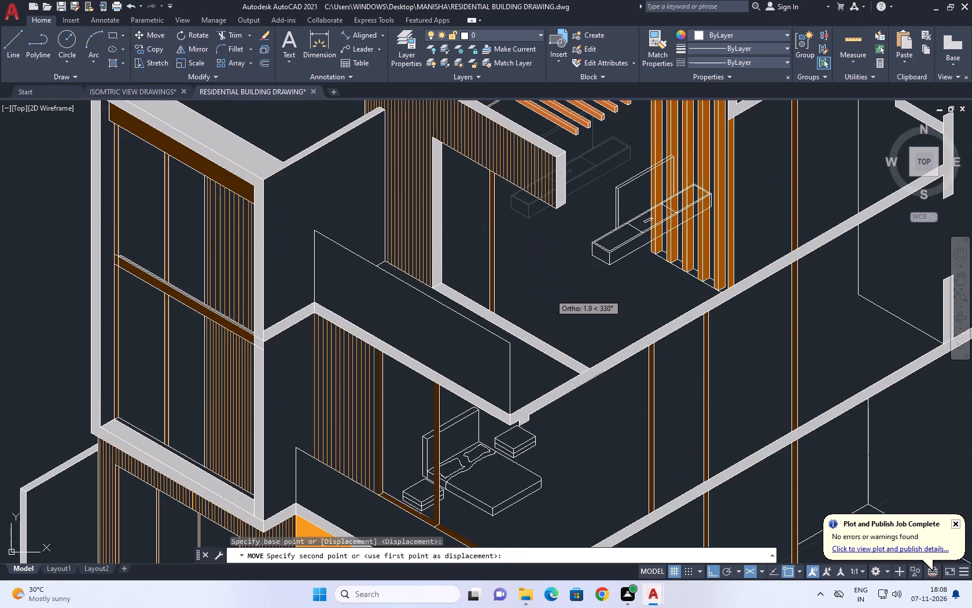
pyautogui.press('F5')
pyautogui.scroll(1, 551, 294)
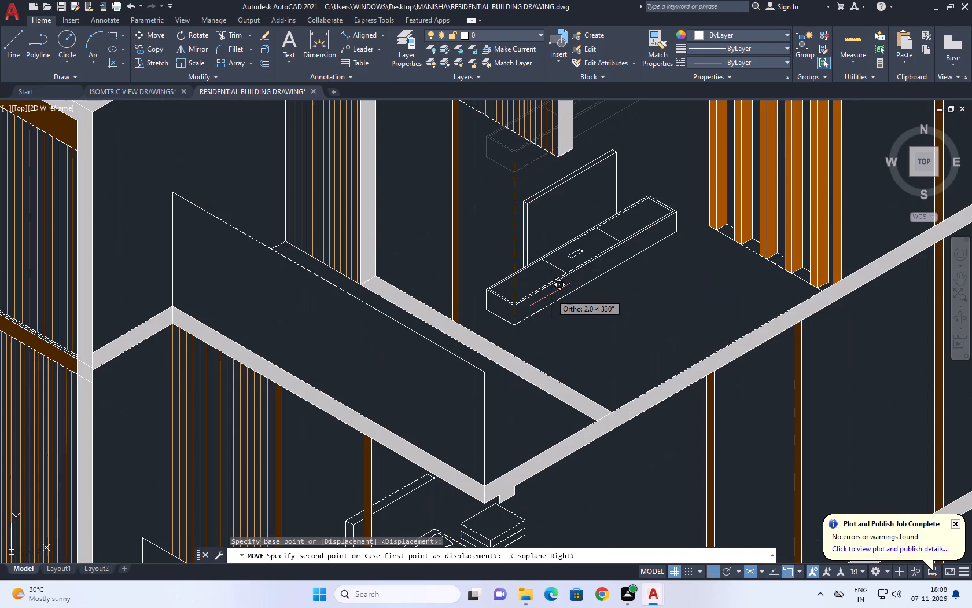
pyautogui.click(513, 320)
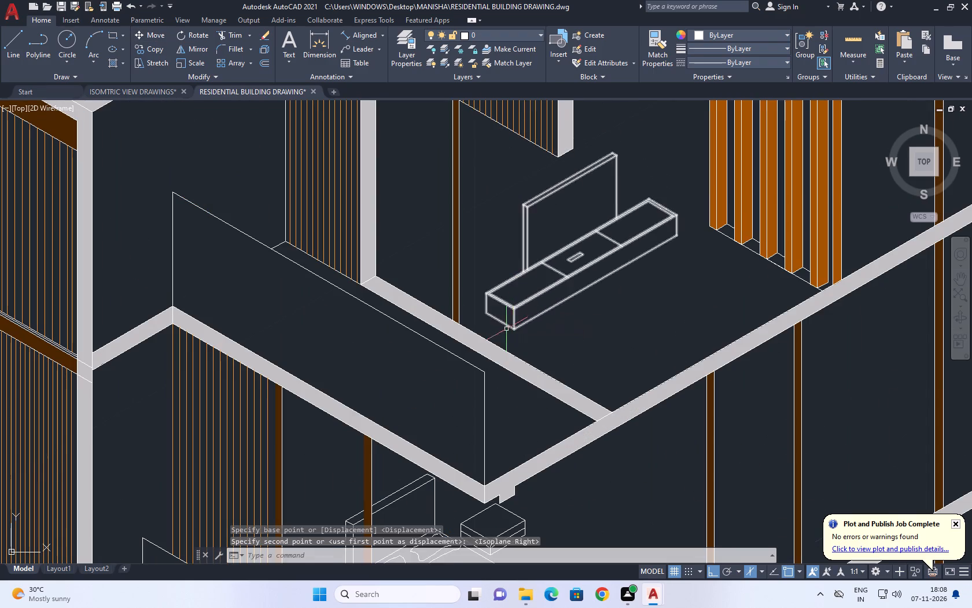
# Move the TV UNIT block along the 150° axis on the left isoplane until its end sits near the white column.
pyautogui.click(506, 329)
pyautogui.click(489, 305)
pyautogui.moveTo(502, 307); pyautogui.dragTo(593, 375, button='middle')
pyautogui.press('m')
pyautogui.press('space')
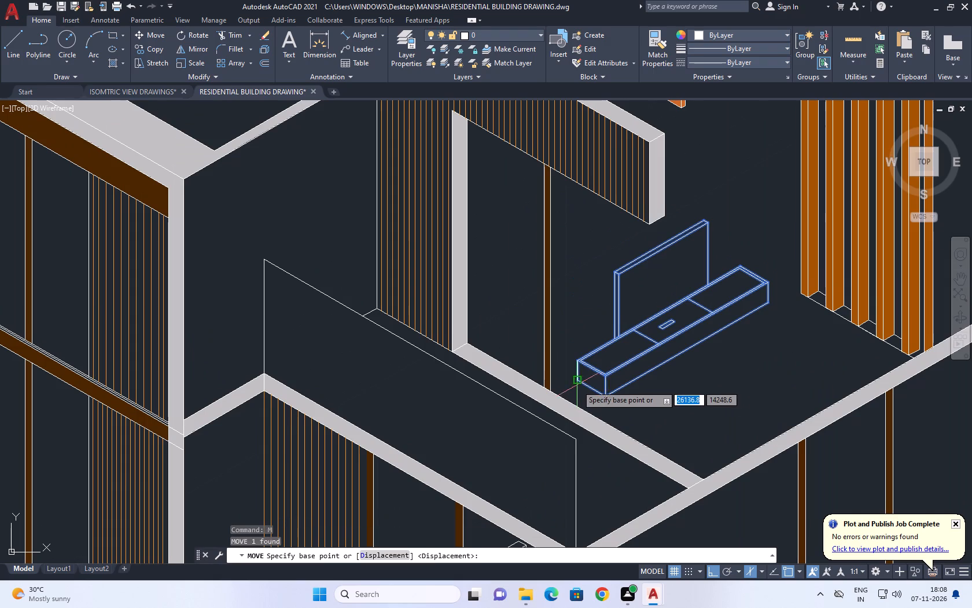
pyautogui.click(576, 383)
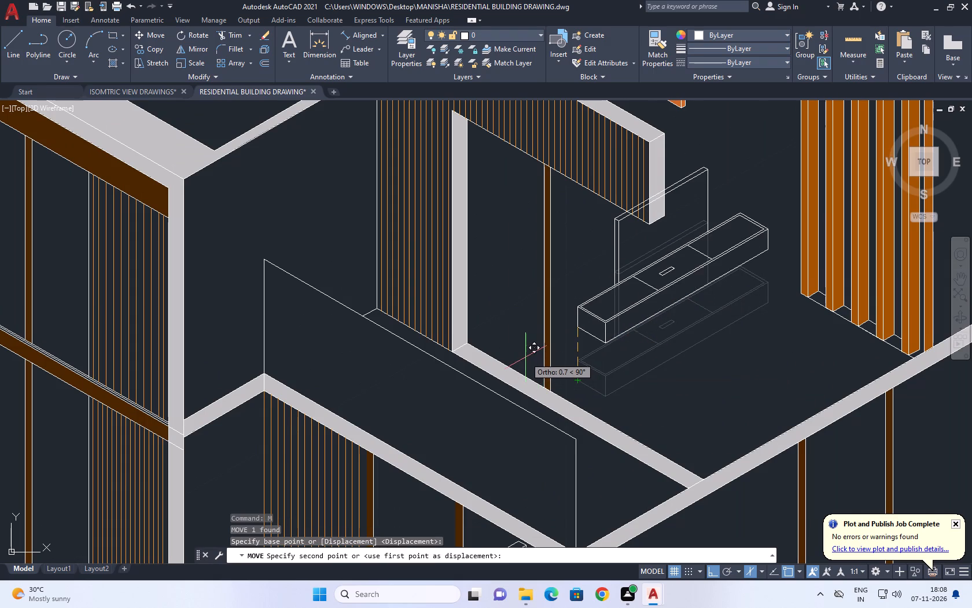
pyautogui.press('F5')
pyautogui.scroll(2, 523, 354)
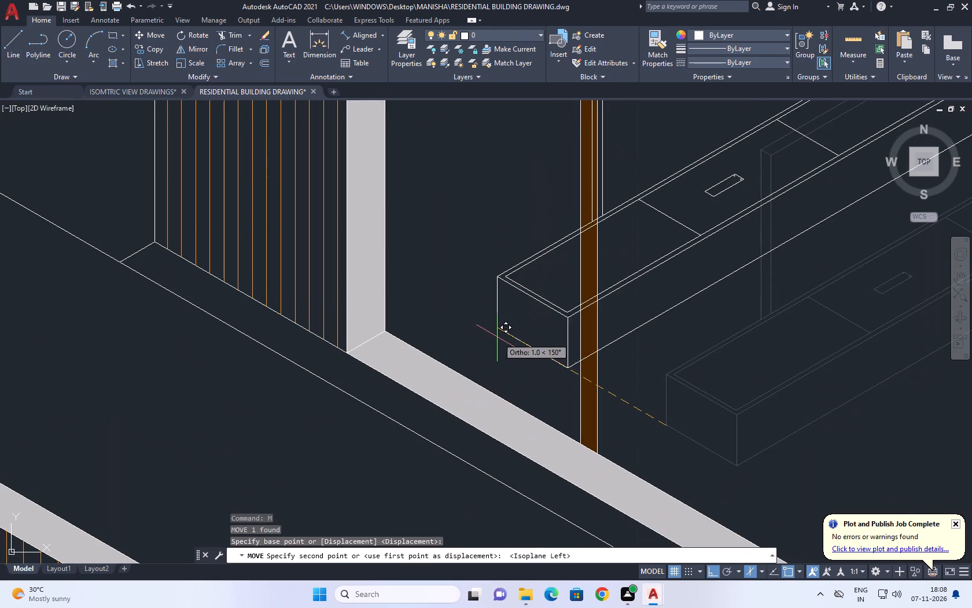
pyautogui.scroll(-1, 487, 327)
pyautogui.scroll(-1, 456, 290)
pyautogui.moveTo(453, 284); pyautogui.dragTo(518, 362, button='middle')
pyautogui.scroll(-1, 521, 364)
pyautogui.scroll(3, 520, 352)
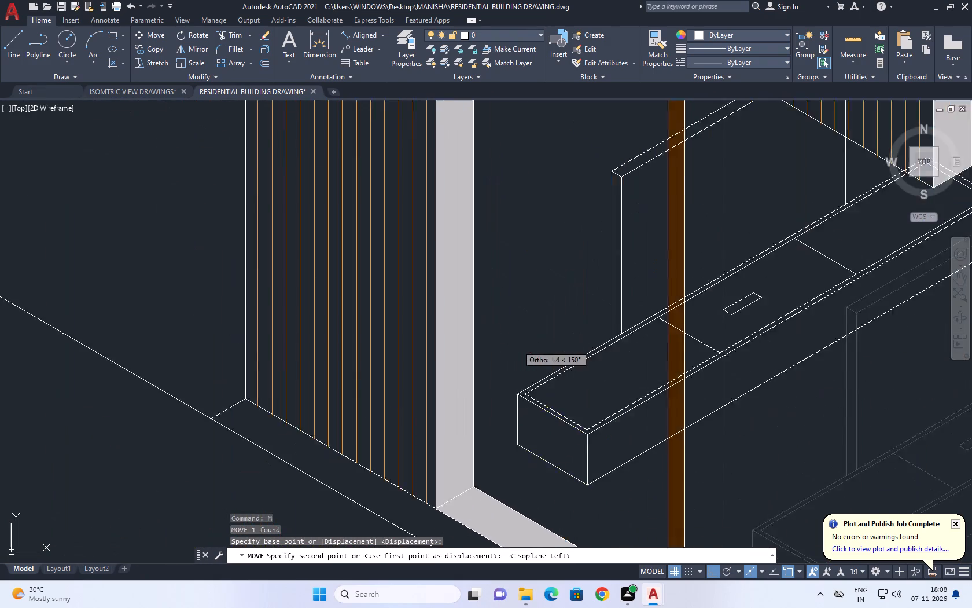
pyautogui.scroll(1, 517, 345)
pyautogui.click(494, 326)
# Lower the TV UNIT block about 0.3 units, bringing its rear bottom corner level with the white column's base.
pyautogui.moveTo(632, 521); pyautogui.dragTo(669, 321, button='middle')
pyautogui.click(657, 378)
pyautogui.click(619, 262)
pyautogui.moveTo(623, 298); pyautogui.dragTo(636, 308, button='middle')
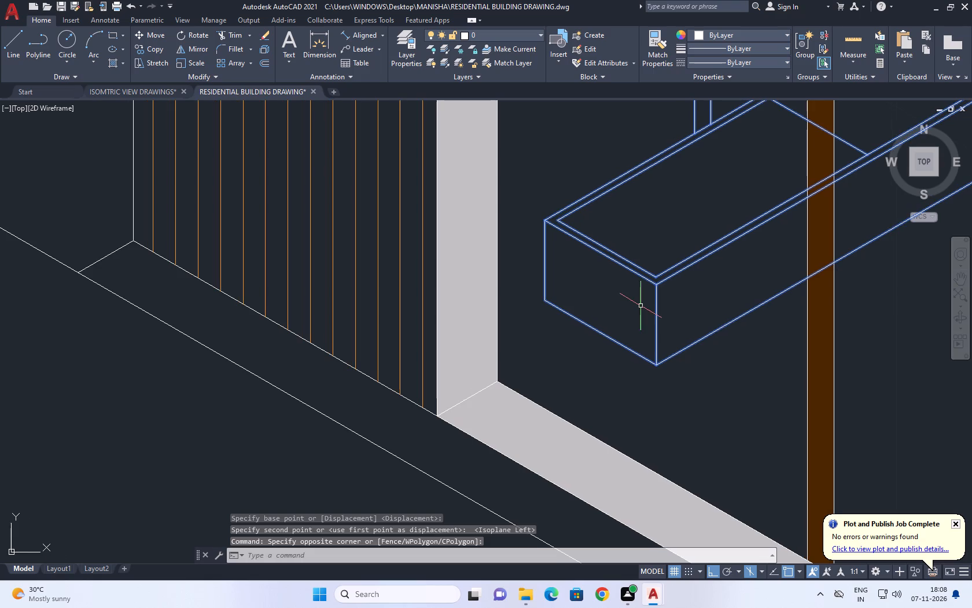
pyautogui.press('m')
pyautogui.press('space')
pyautogui.click(545, 302)
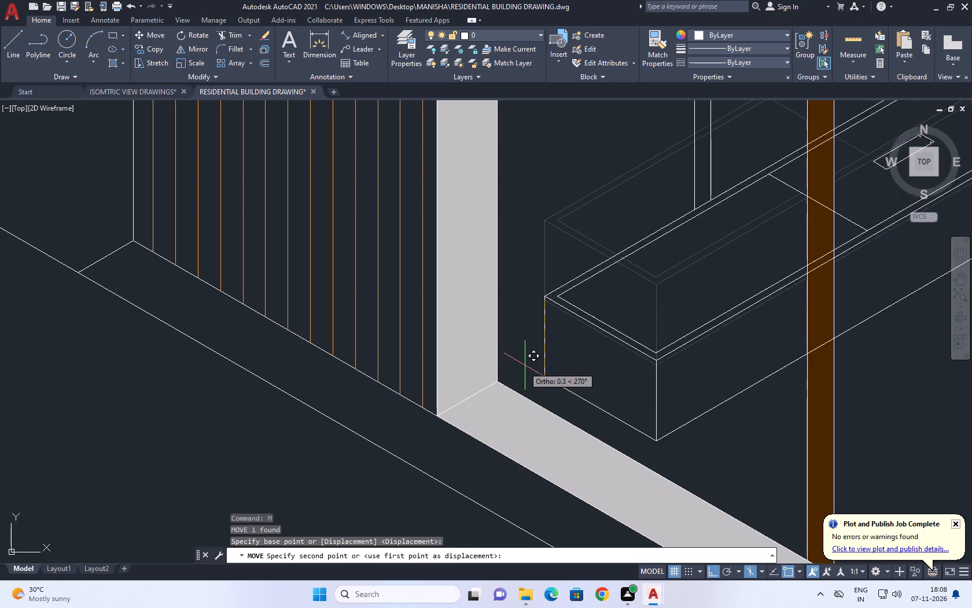
pyautogui.click(505, 380)
# Review the placed TV unit within the whole building and look over the rooms on the lower floors.
pyautogui.scroll(-4, 525, 357)
pyautogui.moveTo(765, 283); pyautogui.dragTo(765, 279, button='middle')
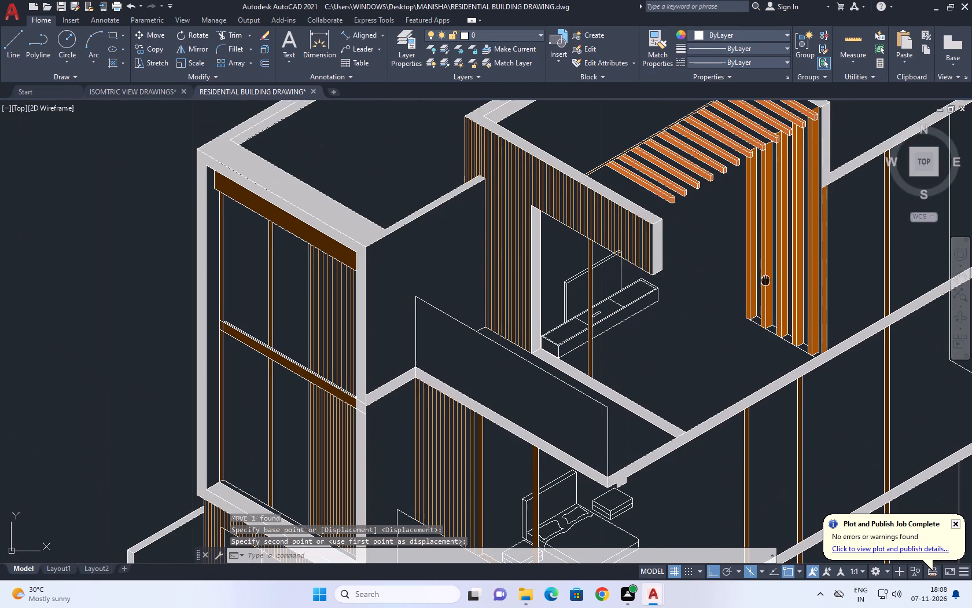
pyautogui.moveTo(765, 279); pyautogui.dragTo(730, 238, button='middle')
pyautogui.moveTo(625, 252); pyautogui.dragTo(689, 352, button='middle')
pyautogui.scroll(-2, 694, 339)
pyautogui.scroll(-1, 712, 404)
pyautogui.moveTo(704, 389); pyautogui.dragTo(572, 314, button='middle')
pyautogui.scroll(1, 523, 339)
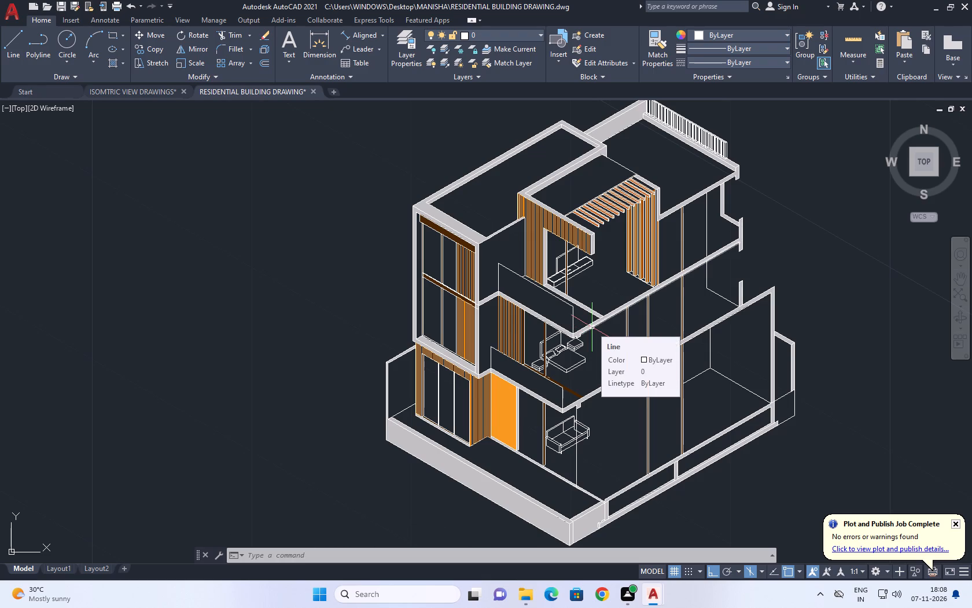
pyautogui.scroll(2, 592, 327)
pyautogui.scroll(-2, 525, 376)
pyautogui.moveTo(568, 377); pyautogui.dragTo(466, 373, button='middle')
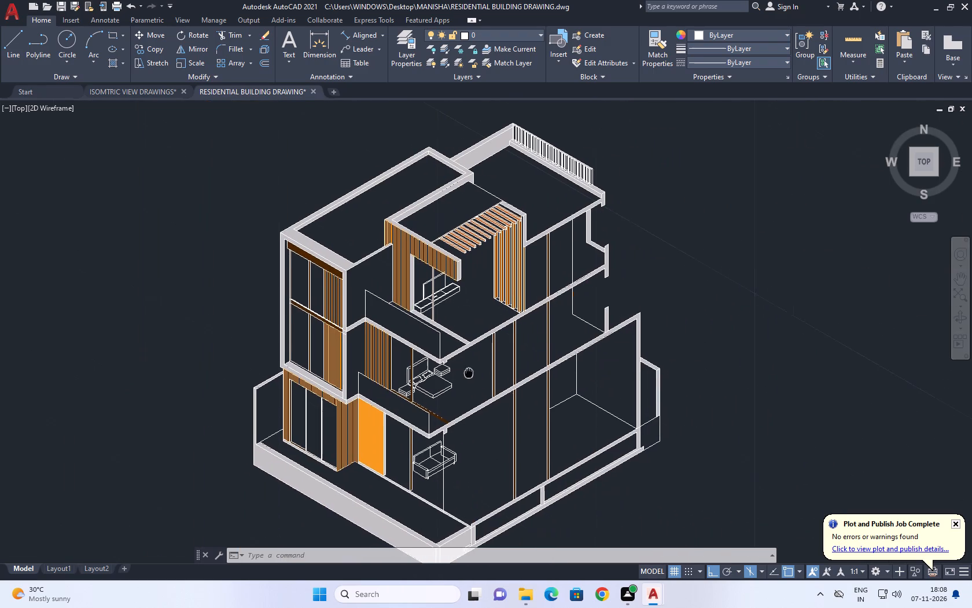
pyautogui.moveTo(466, 373); pyautogui.dragTo(318, 298, button='middle')
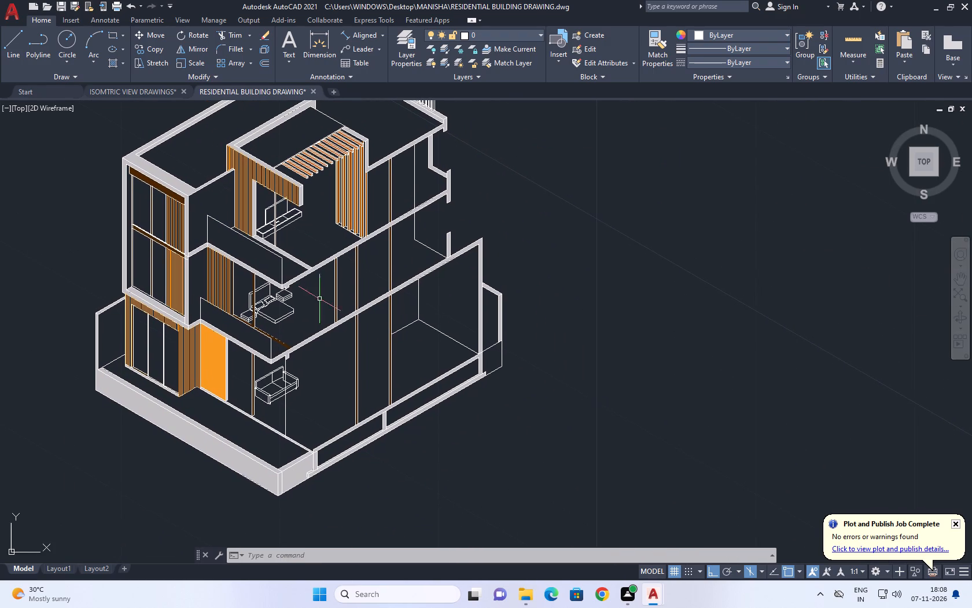
pyautogui.scroll(1, 485, 367)
pyautogui.middleClick(486, 318)
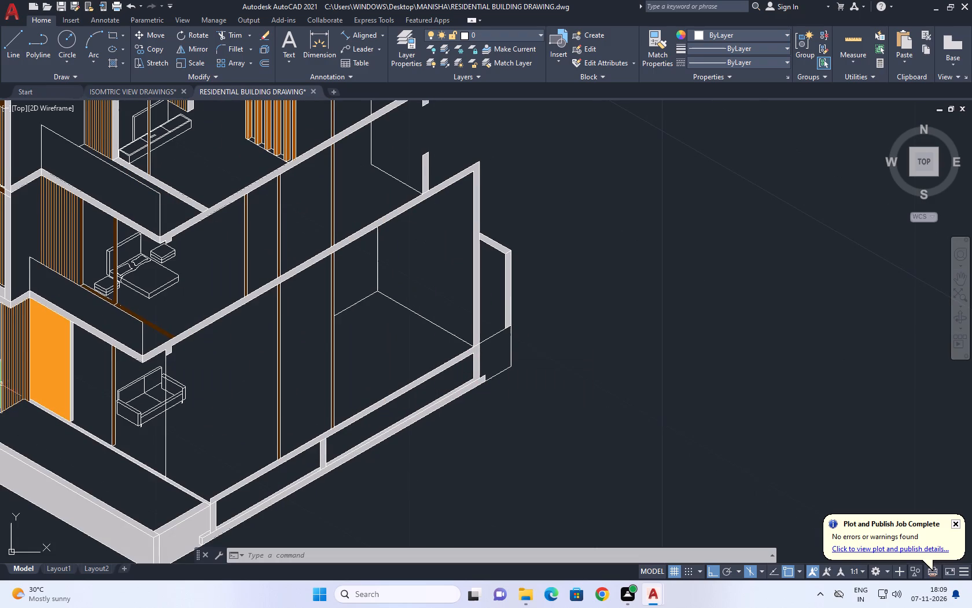
# Copy the first-floor bed block along the 30° axis on the top isoplane into the rear room.
pyautogui.click(186, 286)
pyautogui.click(153, 280)
pyautogui.moveTo(289, 303); pyautogui.dragTo(310, 351, button='middle')
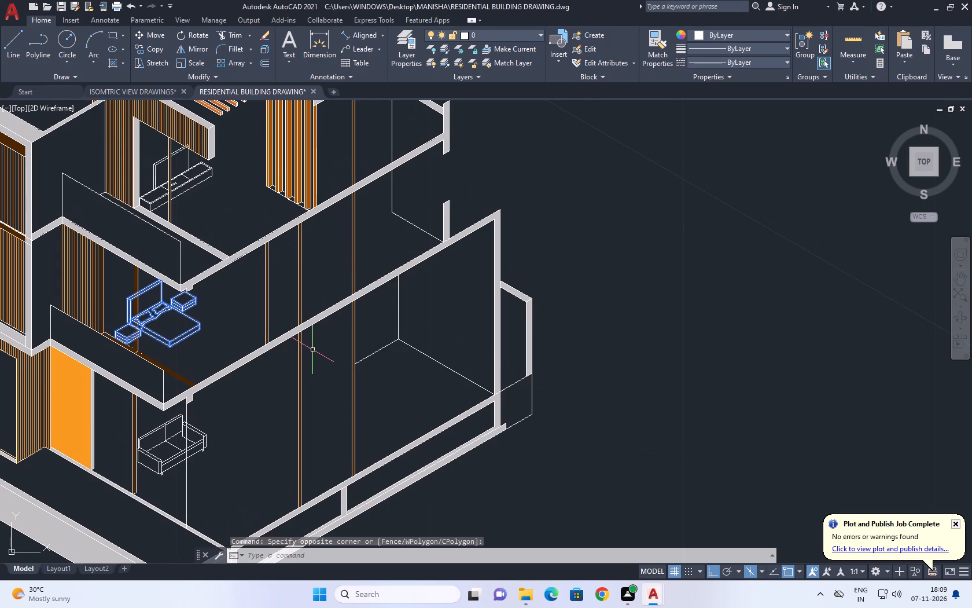
pyautogui.click(154, 49)
pyautogui.click(146, 304)
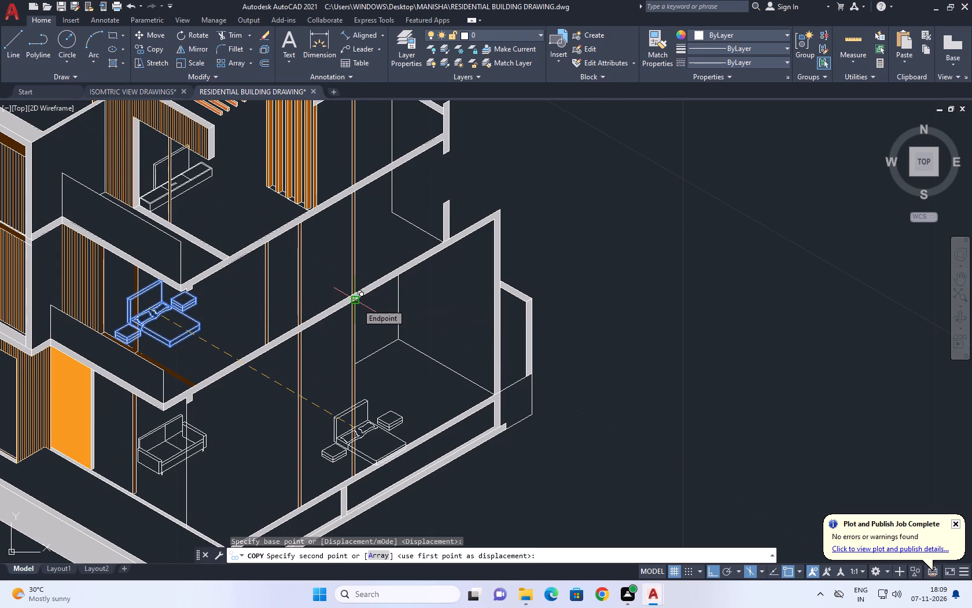
pyautogui.press('F5')
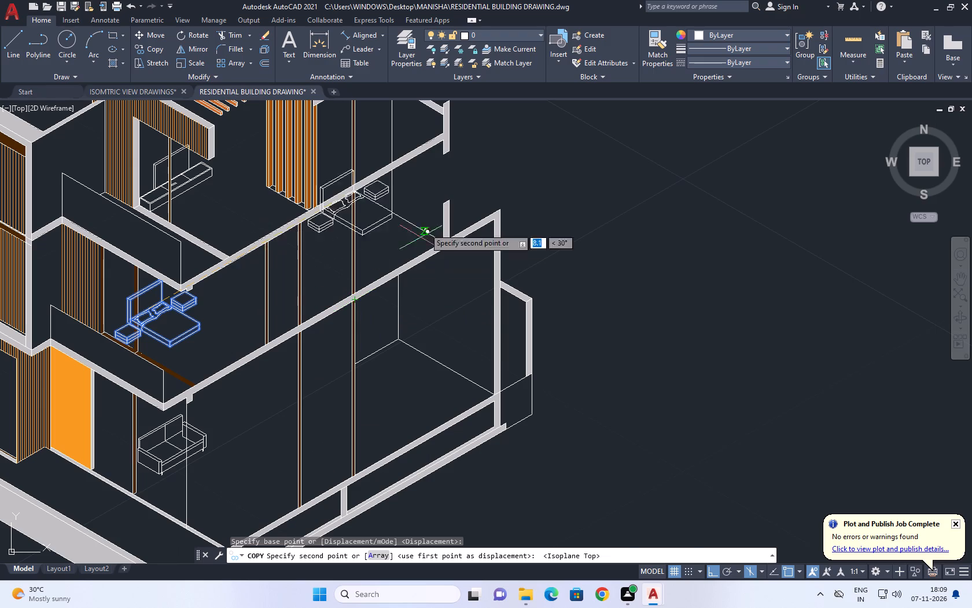
pyautogui.scroll(2, 414, 225)
pyautogui.click(494, 236)
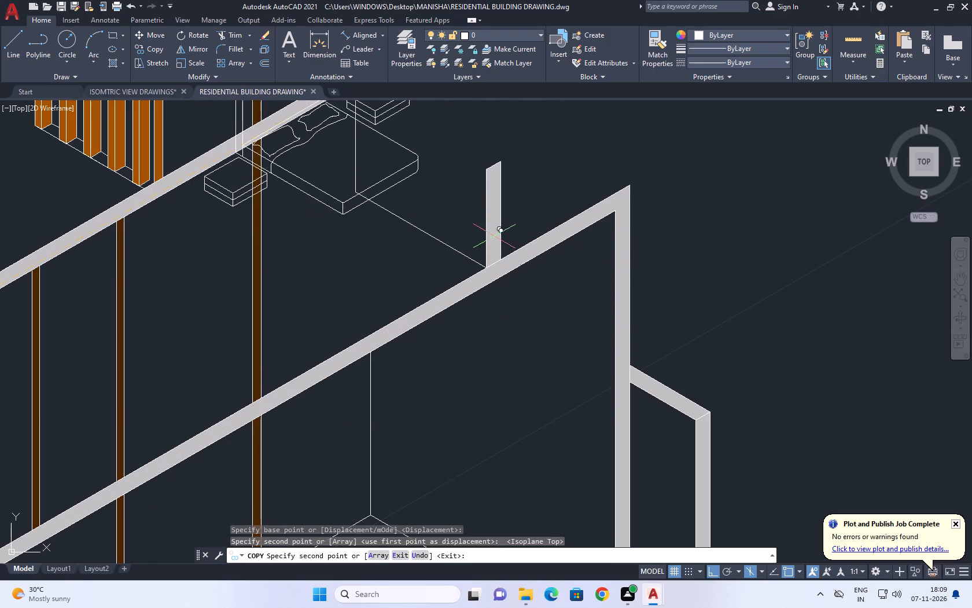
pyautogui.rightClick(544, 162)
pyautogui.click(586, 177)
# Move the copied bed block straight down on the right isoplane, into the first floor's rear room.
pyautogui.moveTo(334, 225); pyautogui.dragTo(533, 336, button='middle')
pyautogui.scroll(1, 498, 342)
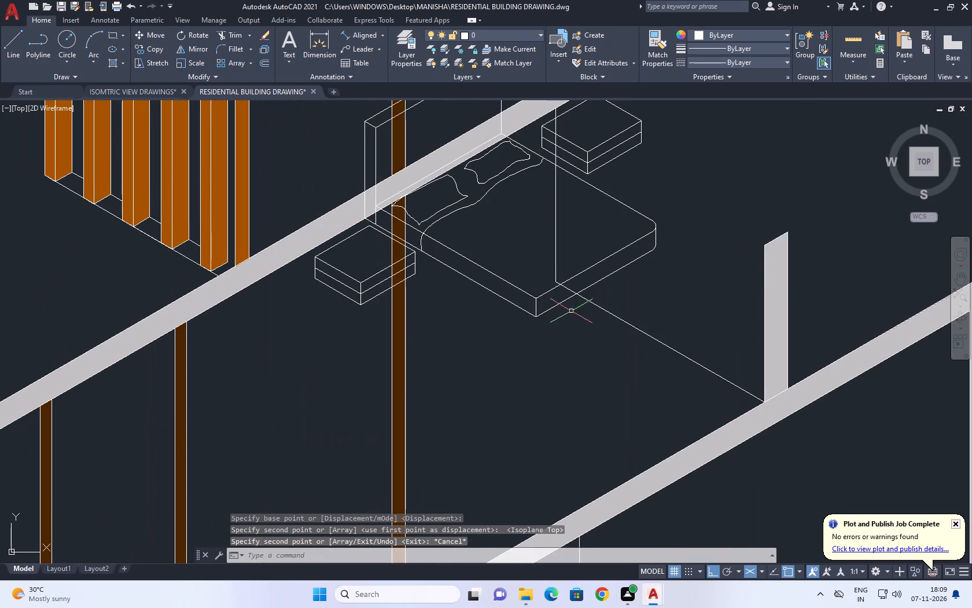
pyautogui.click(552, 327)
pyautogui.click(511, 280)
pyautogui.moveTo(430, 162); pyautogui.dragTo(494, 243, button='middle')
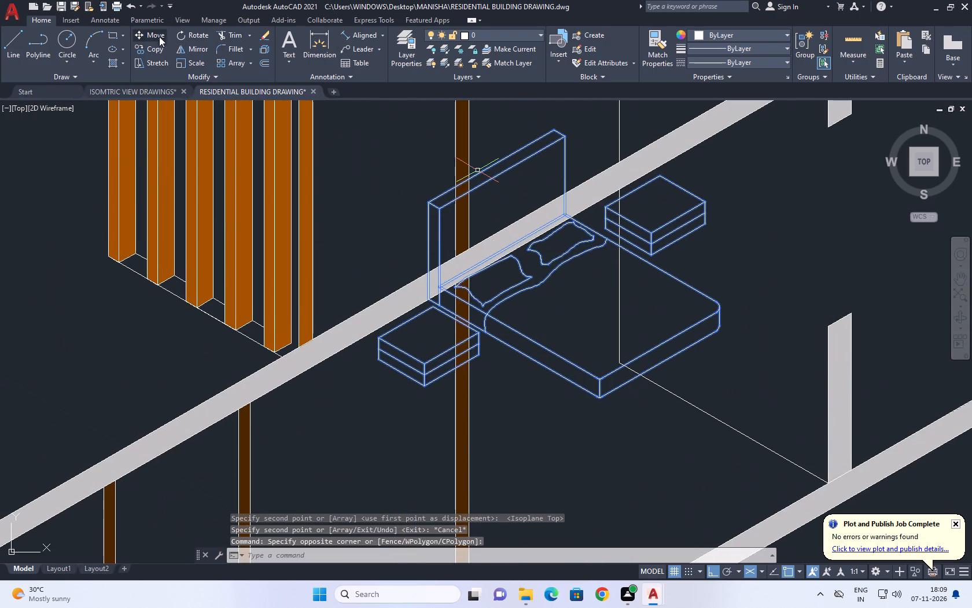
pyautogui.click(151, 35)
pyautogui.click(564, 135)
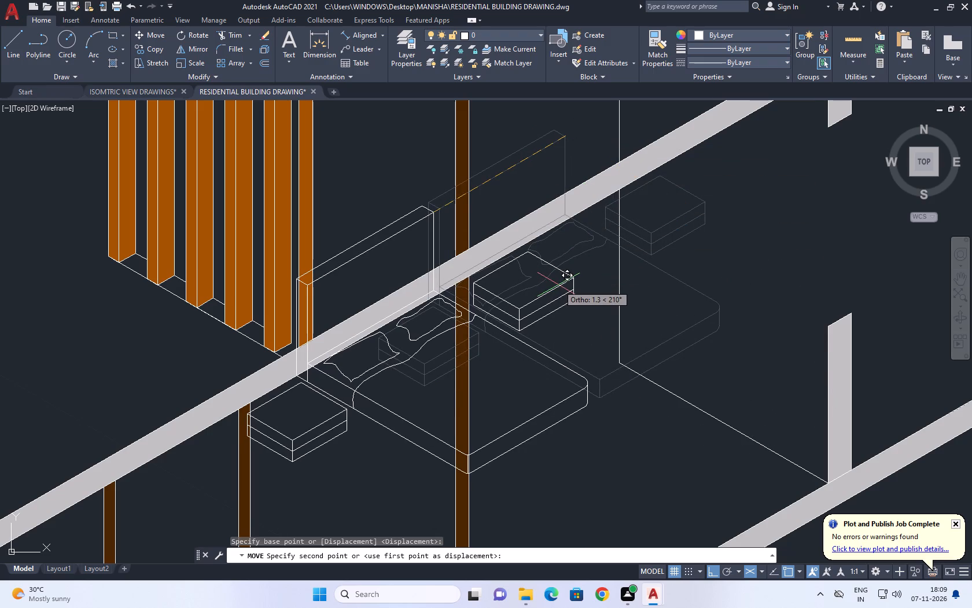
pyautogui.press('F5')
pyautogui.scroll(-3, 560, 285)
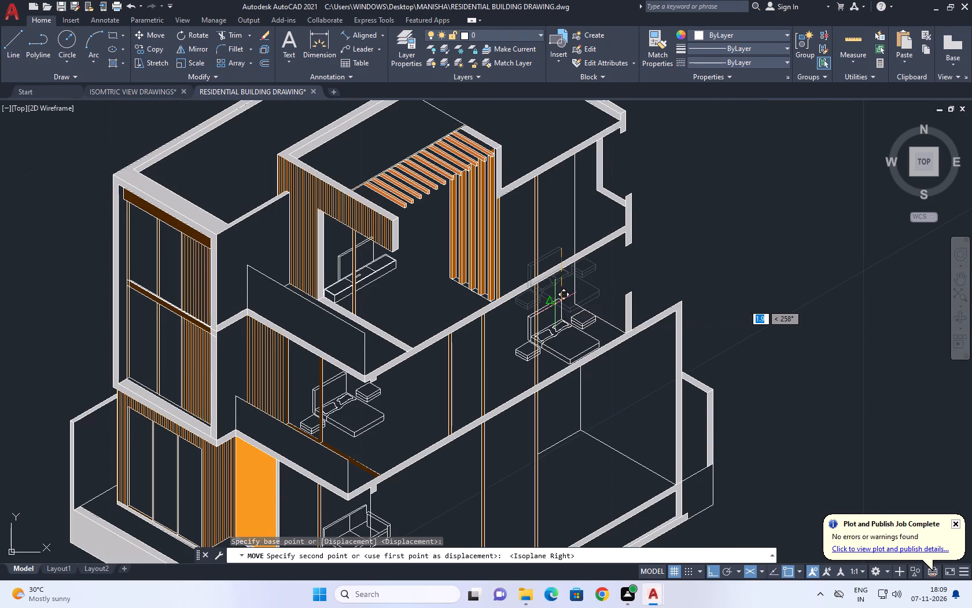
pyautogui.scroll(3, 555, 304)
pyautogui.click(543, 294)
# Move the copied bed block up and back on the left isoplane, away from the rear room's lower beam.
pyautogui.click(537, 305)
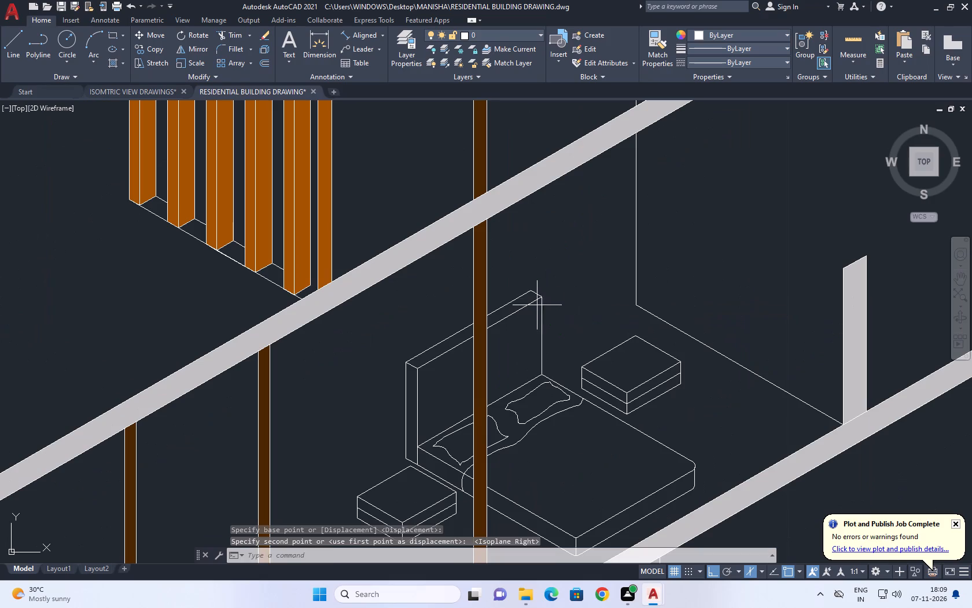
pyautogui.click(532, 296)
pyautogui.moveTo(539, 305); pyautogui.dragTo(611, 248, button='middle')
pyautogui.press('m')
pyautogui.press('space')
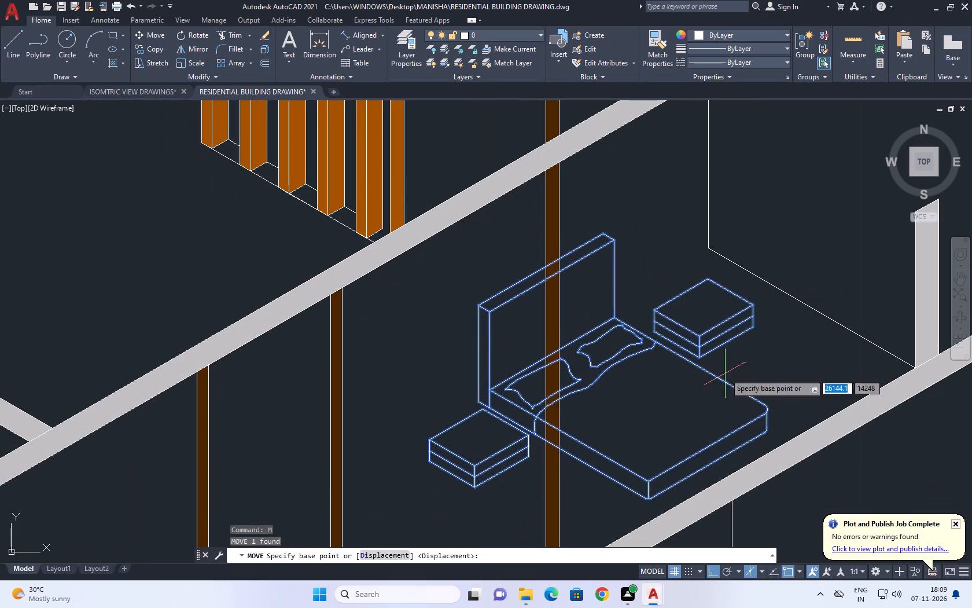
pyautogui.click(736, 442)
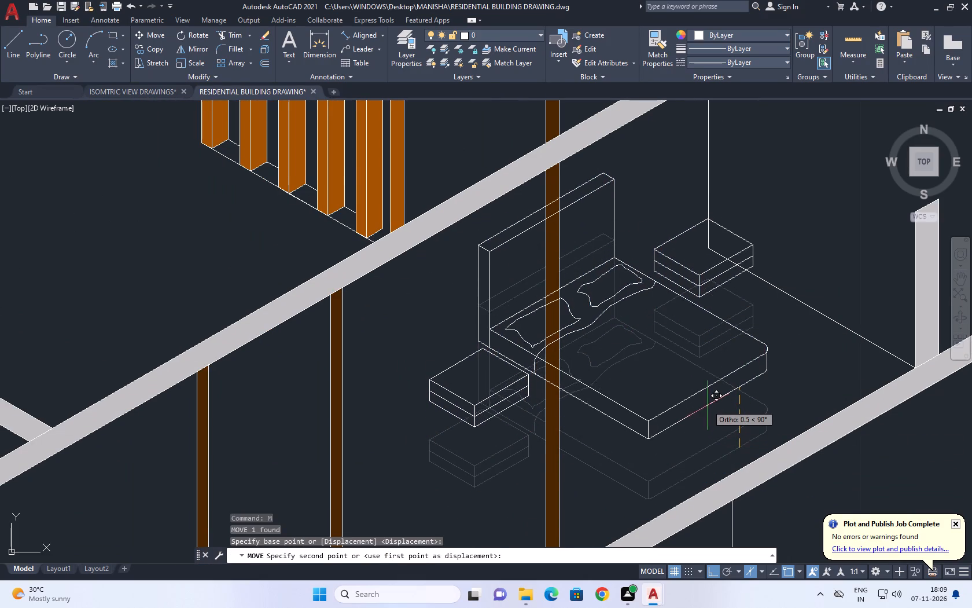
pyautogui.press('F5')
pyautogui.scroll(1, 692, 393)
pyautogui.scroll(-3, 664, 378)
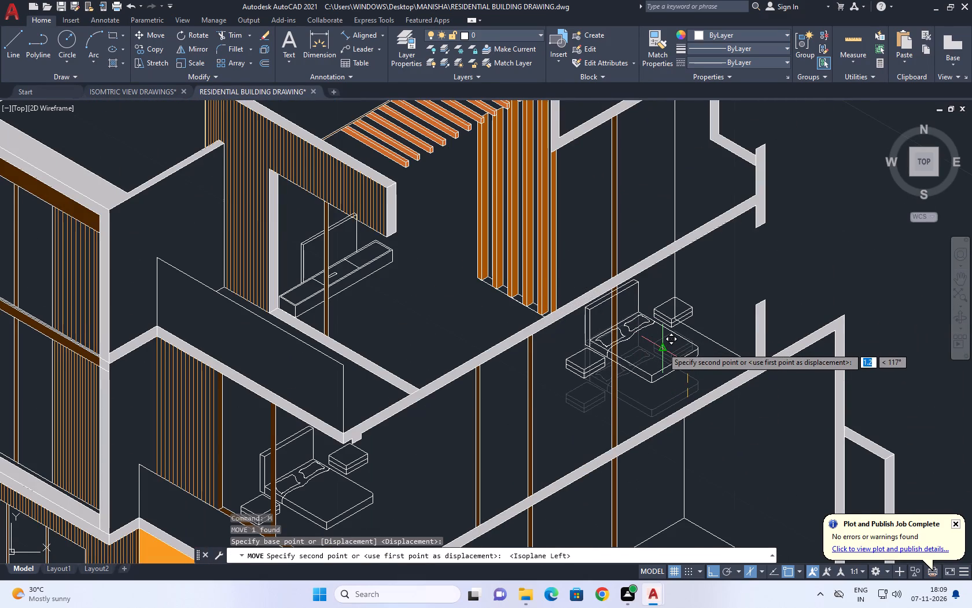
pyautogui.click(653, 353)
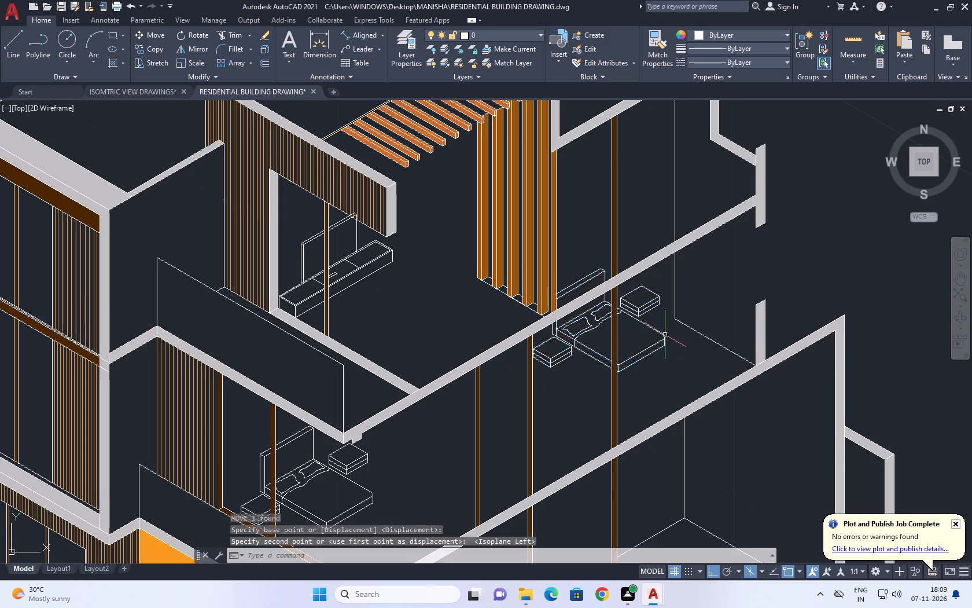
# Lower the copied bed block by its headboard's top corner toward the rear room's floor level.
pyautogui.click(665, 335)
pyautogui.moveTo(676, 314); pyautogui.dragTo(661, 356, button='middle')
pyautogui.write('M')
pyautogui.press('space')
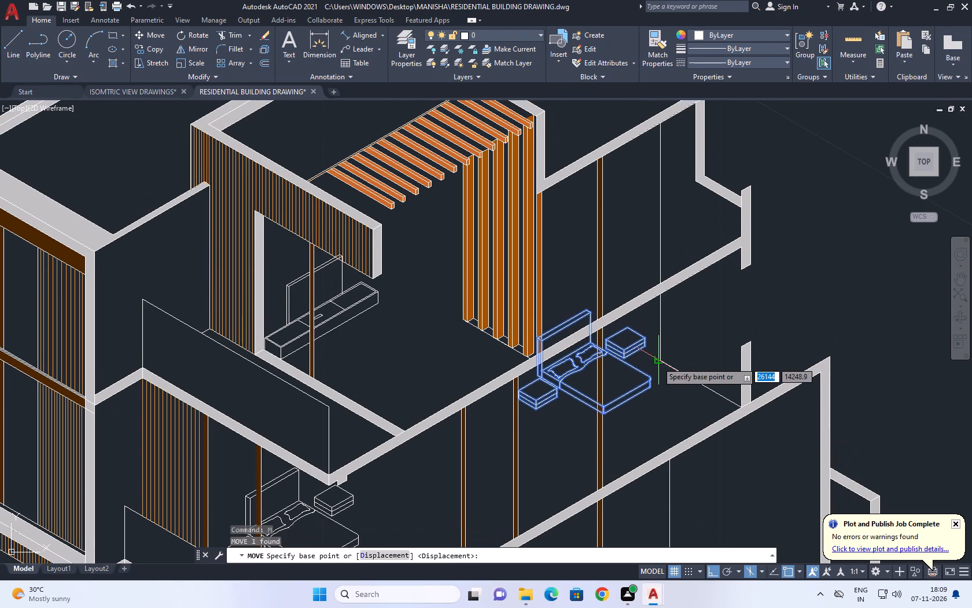
pyautogui.click(592, 312)
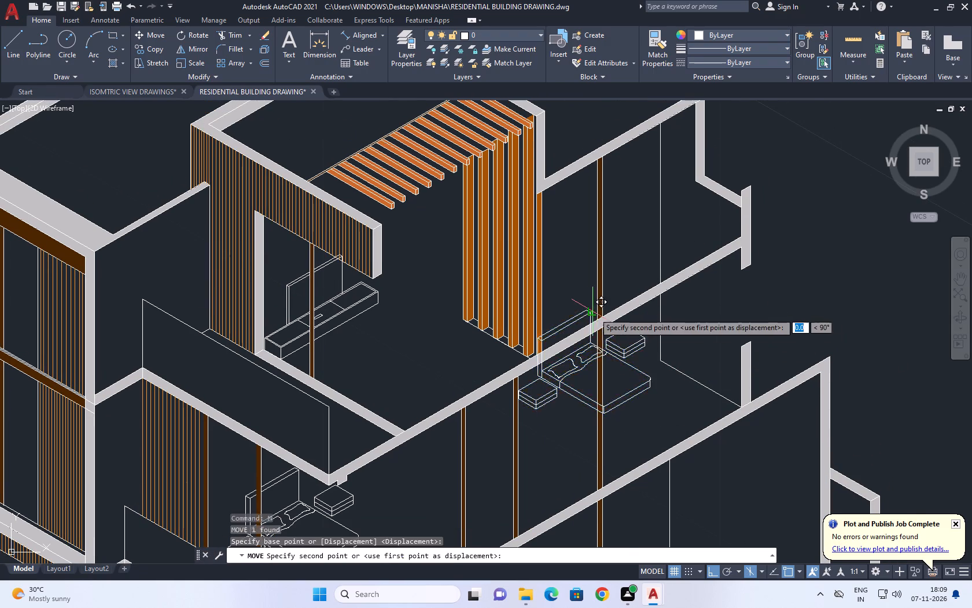
pyautogui.scroll(2, 599, 322)
pyautogui.click(599, 389)
pyautogui.scroll(1, 678, 386)
pyautogui.scroll(-3, 679, 385)
pyautogui.moveTo(698, 391); pyautogui.dragTo(694, 390, button='middle')
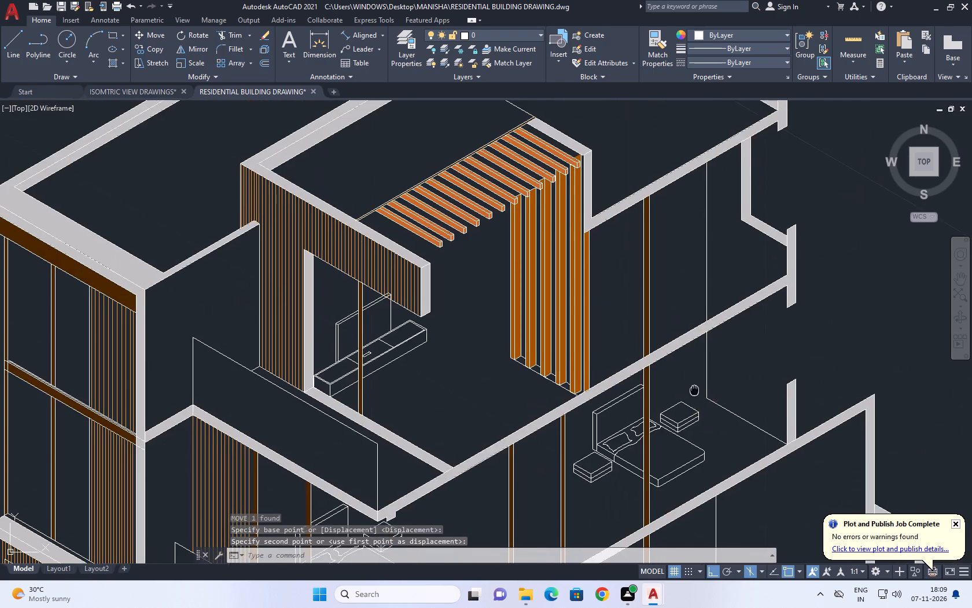
# Shift the copied bed block a short distance along the 30° axis on the top isoplane, toward the rear wall.
pyautogui.moveTo(694, 390); pyautogui.dragTo(659, 297, button='middle')
pyautogui.click(663, 344)
pyautogui.moveTo(651, 355); pyautogui.dragTo(647, 360)
pyautogui.moveTo(672, 297); pyautogui.dragTo(599, 362, button='middle')
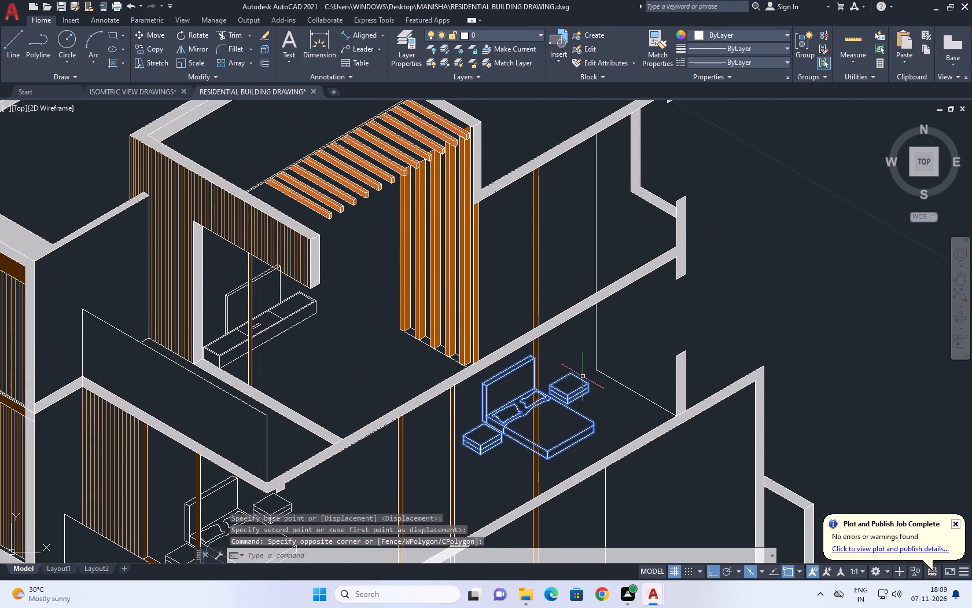
pyautogui.press('m')
pyautogui.press('space')
pyautogui.scroll(2, 581, 357)
pyautogui.click(555, 369)
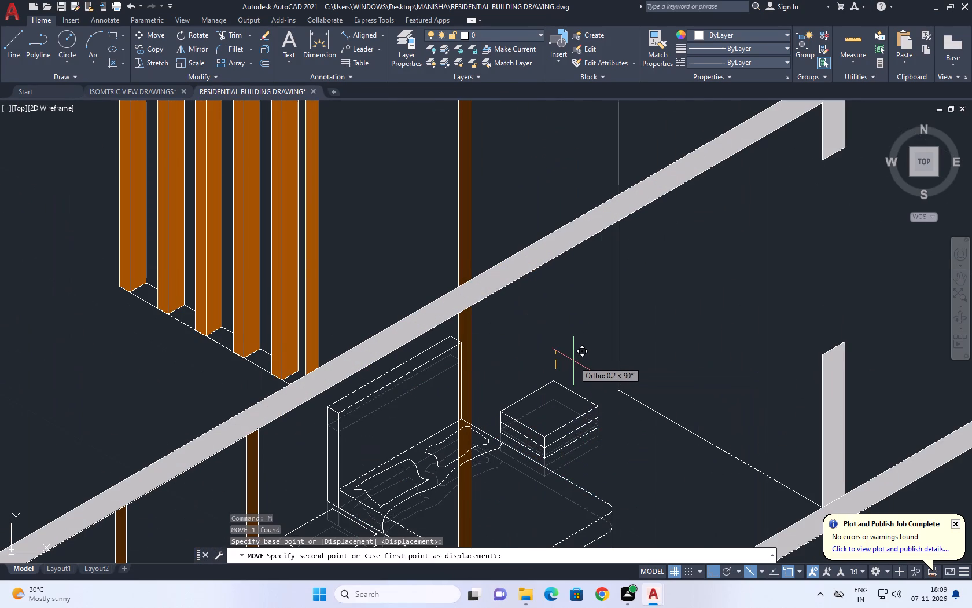
pyautogui.press('F5')
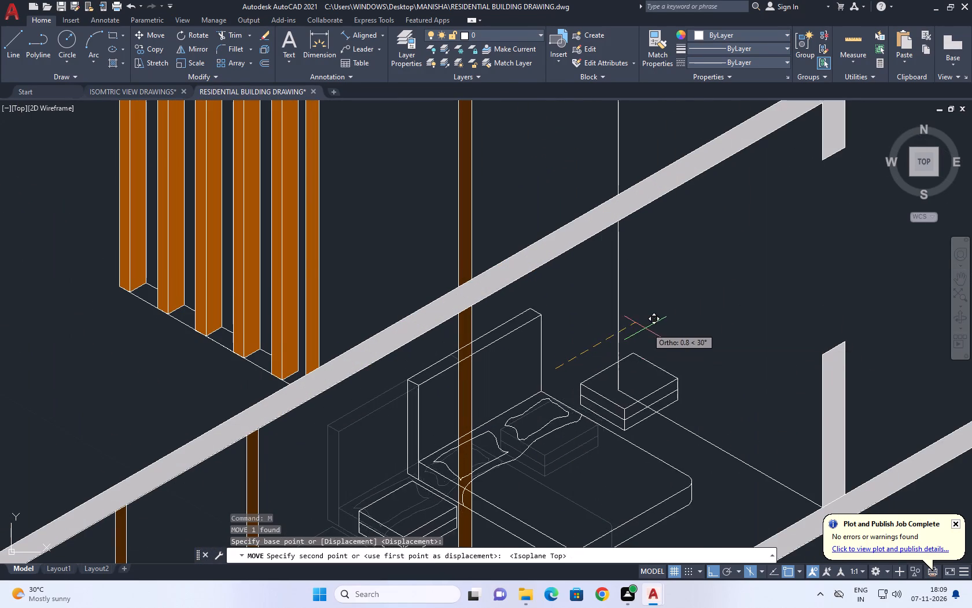
pyautogui.click(606, 356)
# Review the copied bed within the whole building and look over the ground-floor sofa room.
pyautogui.scroll(-1, 623, 291)
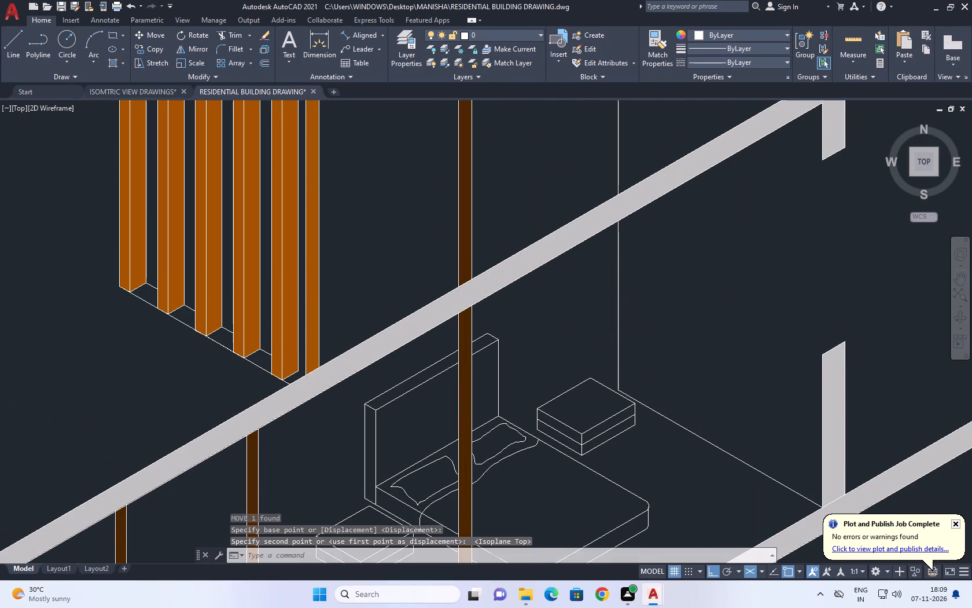
pyautogui.scroll(-1, 746, 322)
pyautogui.moveTo(756, 322); pyautogui.dragTo(702, 274, button='middle')
pyautogui.scroll(-2, 683, 285)
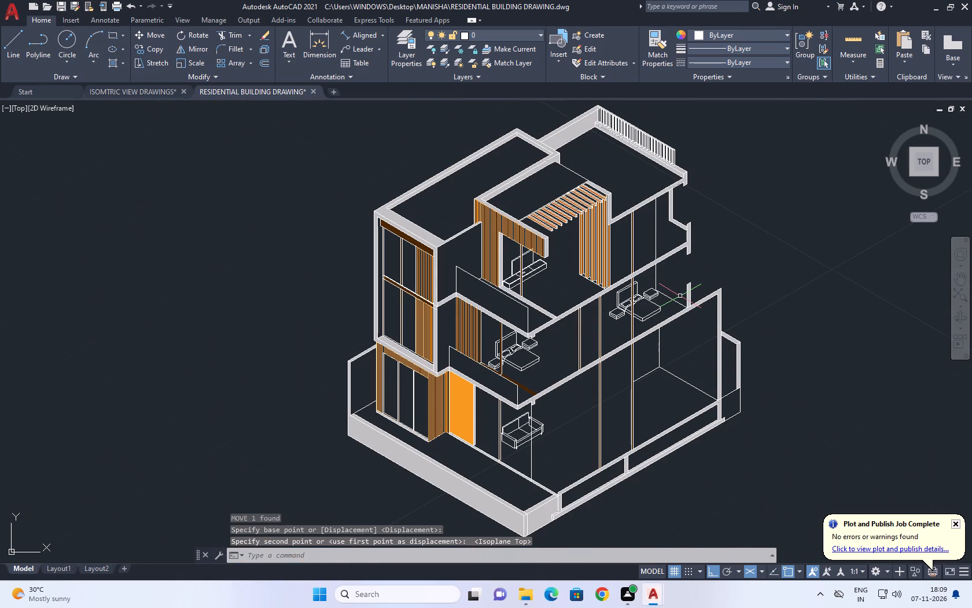
pyautogui.scroll(2, 606, 452)
pyautogui.moveTo(590, 445); pyautogui.dragTo(645, 445, button='middle')
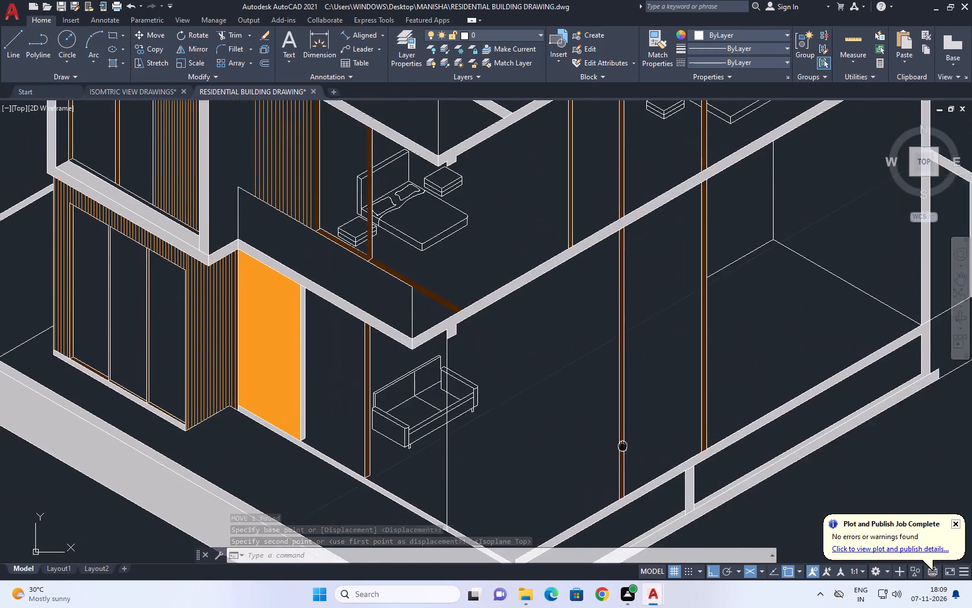
pyautogui.moveTo(645, 445); pyautogui.dragTo(685, 426, button='middle')
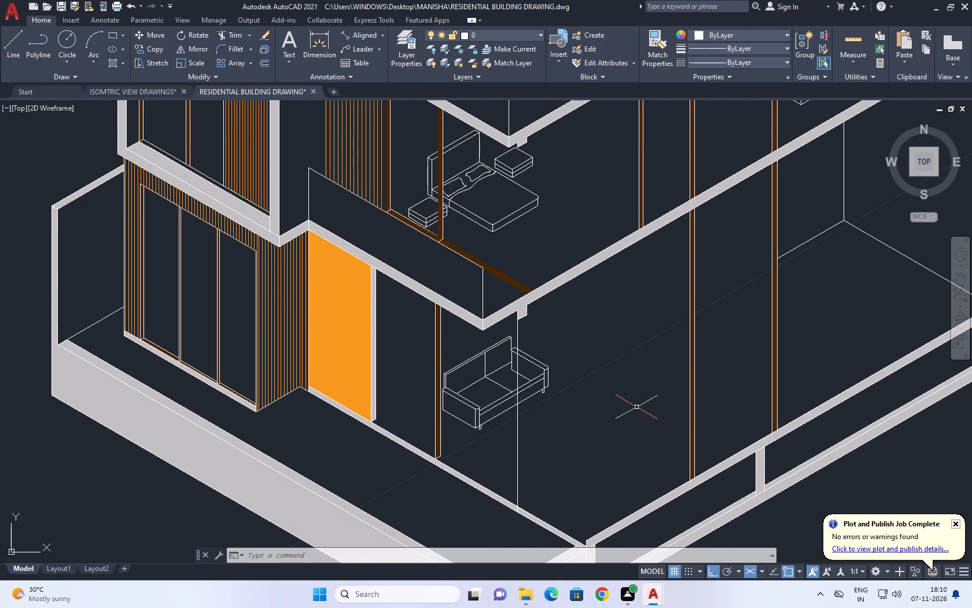
# Draw three sides of an upright panel on the second floor beside the TV unit, with sloped edges about 1.1 units along the 150° axis.
pyautogui.moveTo(476, 205); pyautogui.dragTo(552, 430, button='middle')
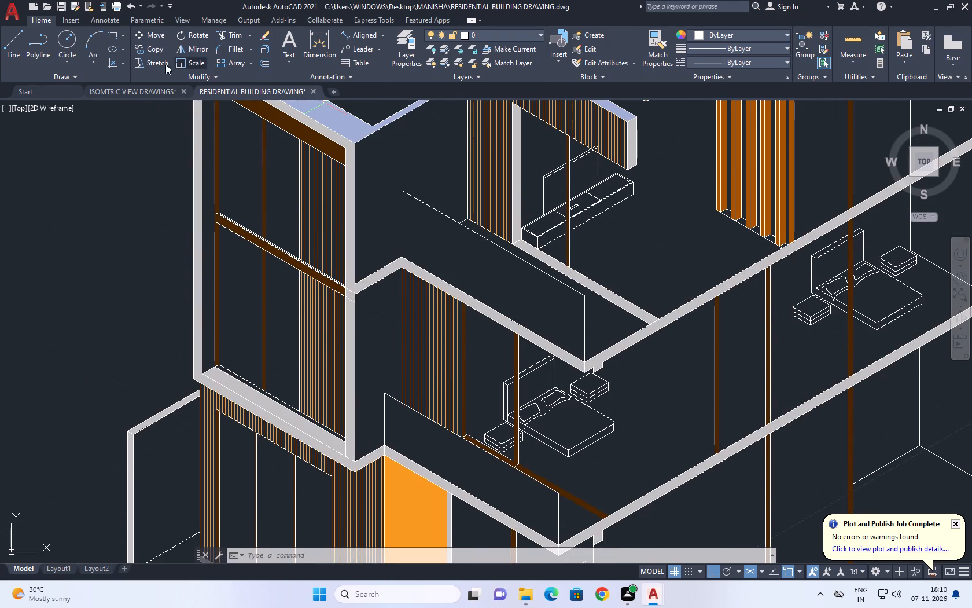
pyautogui.click(8, 49)
pyautogui.moveTo(643, 215); pyautogui.dragTo(579, 280, button='middle')
pyautogui.scroll(2, 610, 358)
pyautogui.click(579, 388)
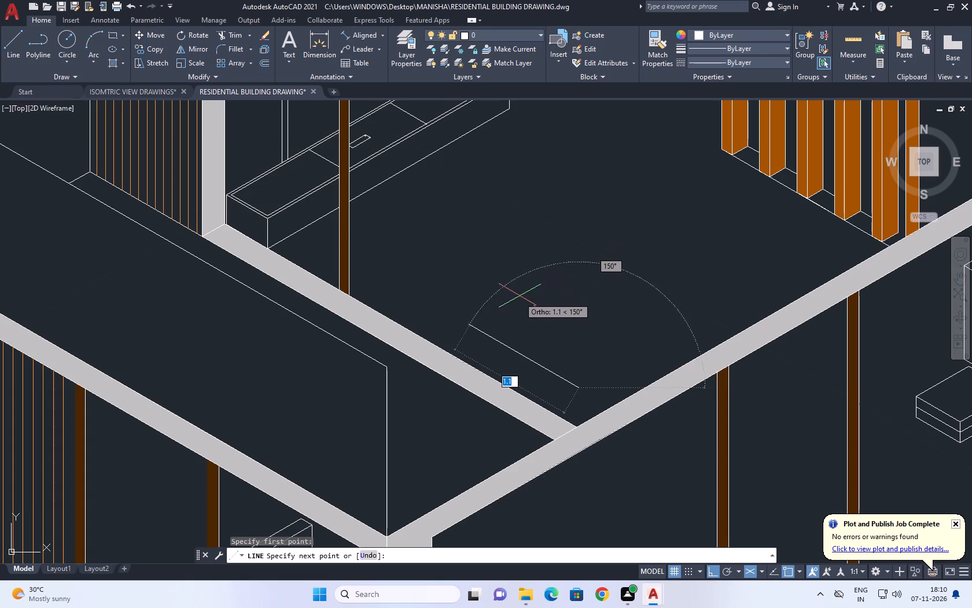
pyautogui.click(477, 325)
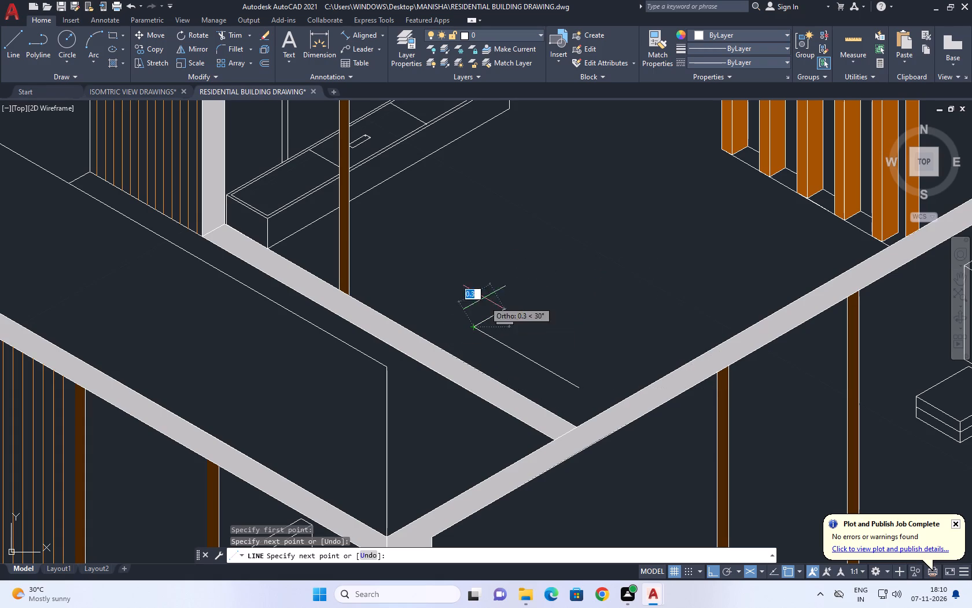
pyautogui.press('F5')
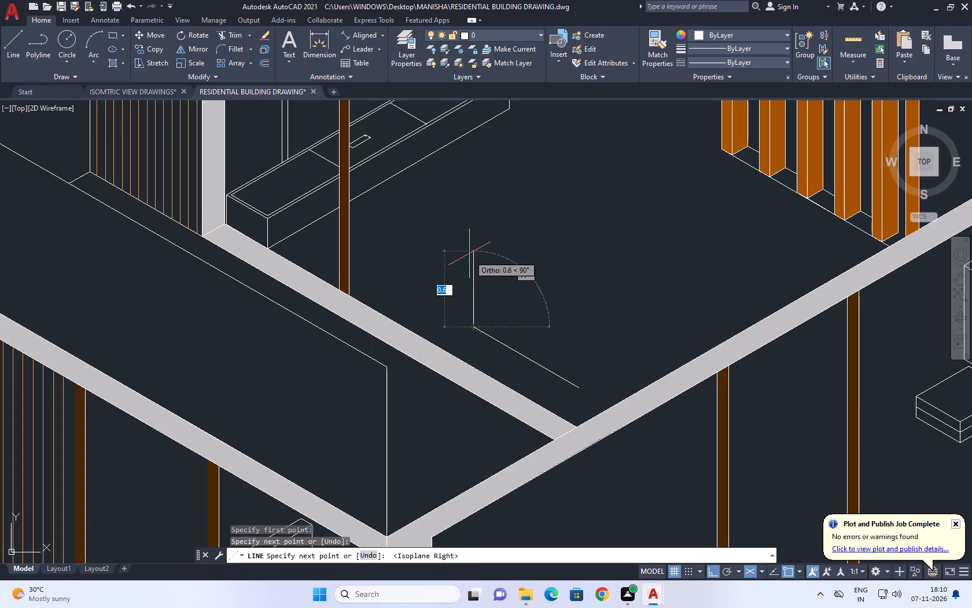
pyautogui.click(473, 229)
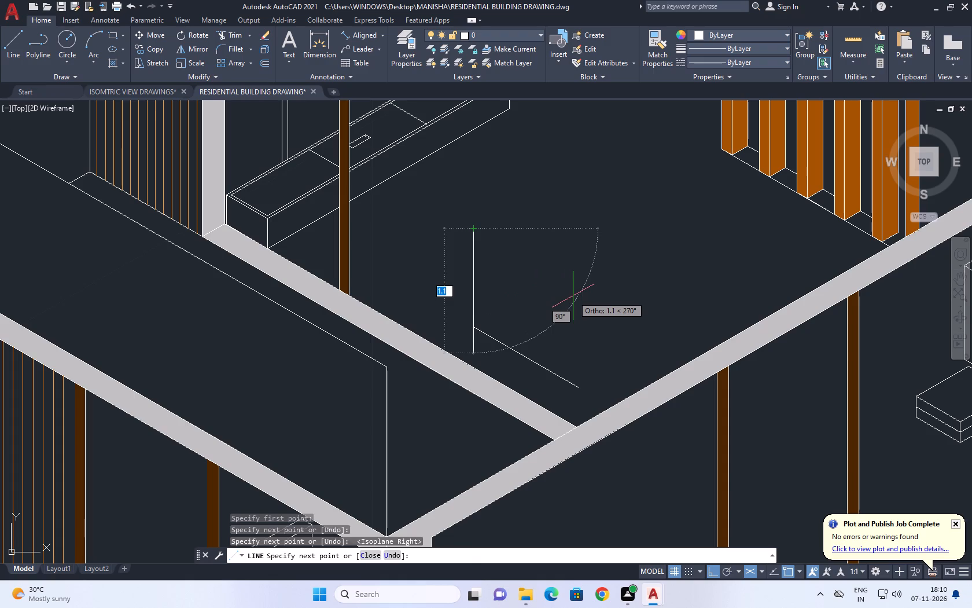
pyautogui.press('F5')
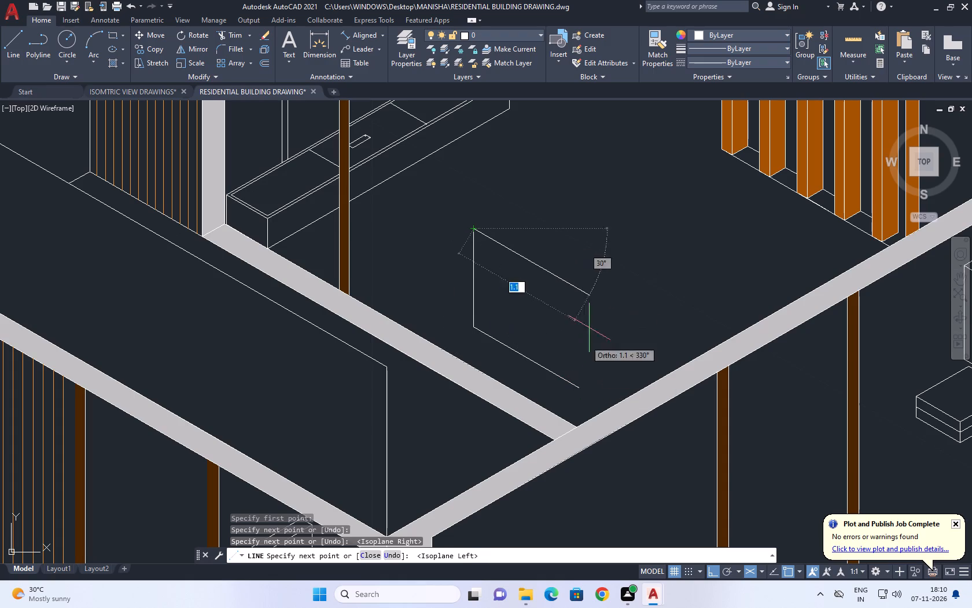
pyautogui.click(586, 293)
pyautogui.rightClick(619, 268)
pyautogui.click(646, 283)
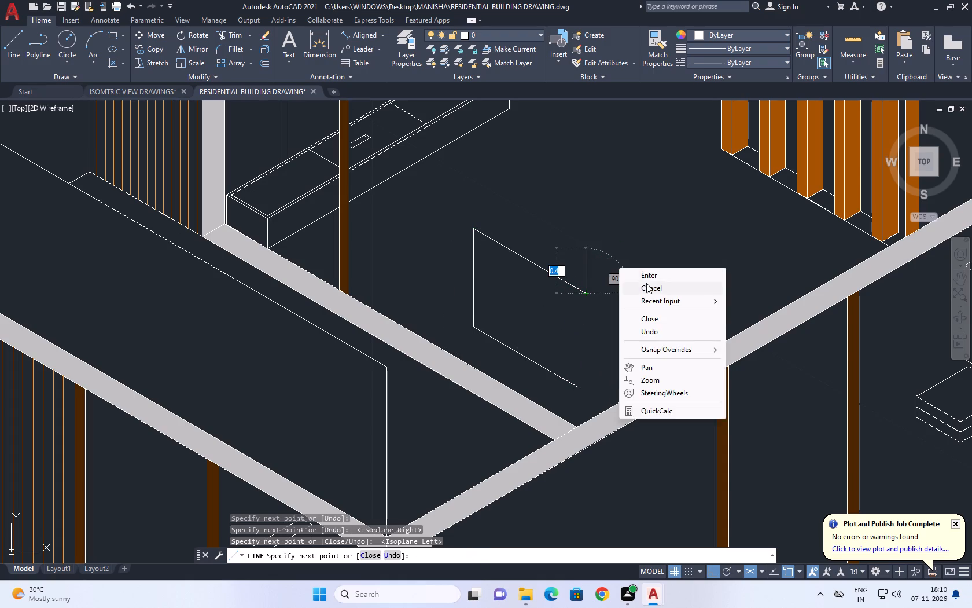
# Draw a vertical line from the panel's lower open end up past its upper edge.
pyautogui.rightClick(616, 294)
pyautogui.click(651, 295)
pyautogui.click(579, 388)
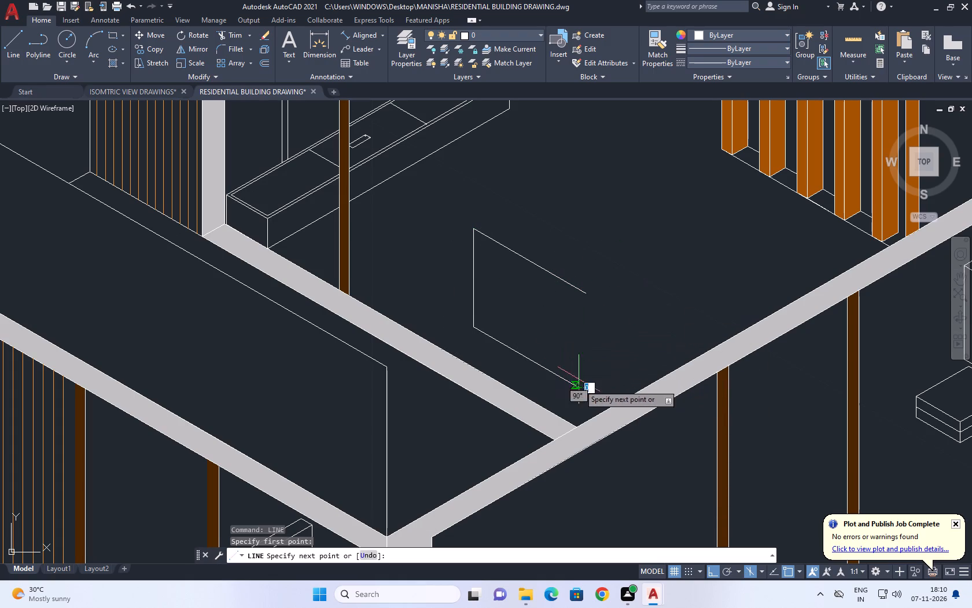
pyautogui.click(580, 243)
pyautogui.rightClick(618, 227)
pyautogui.click(665, 247)
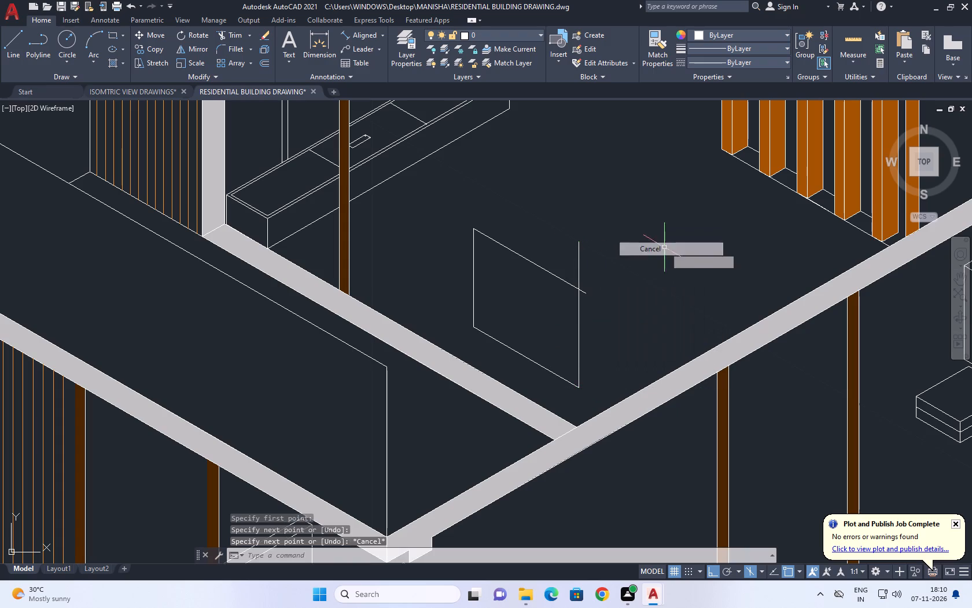
# Trim the overhanging line ends at the panel's upper open corner.
pyautogui.click(227, 30)
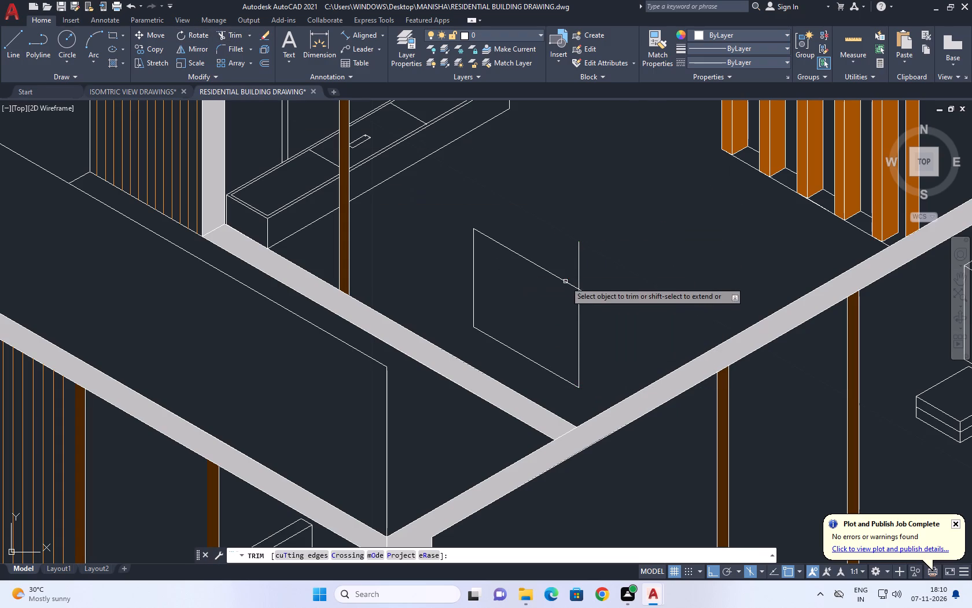
pyautogui.scroll(3, 565, 280)
pyautogui.moveTo(621, 334); pyautogui.dragTo(618, 328)
pyautogui.click(576, 234)
pyautogui.rightClick(571, 230)
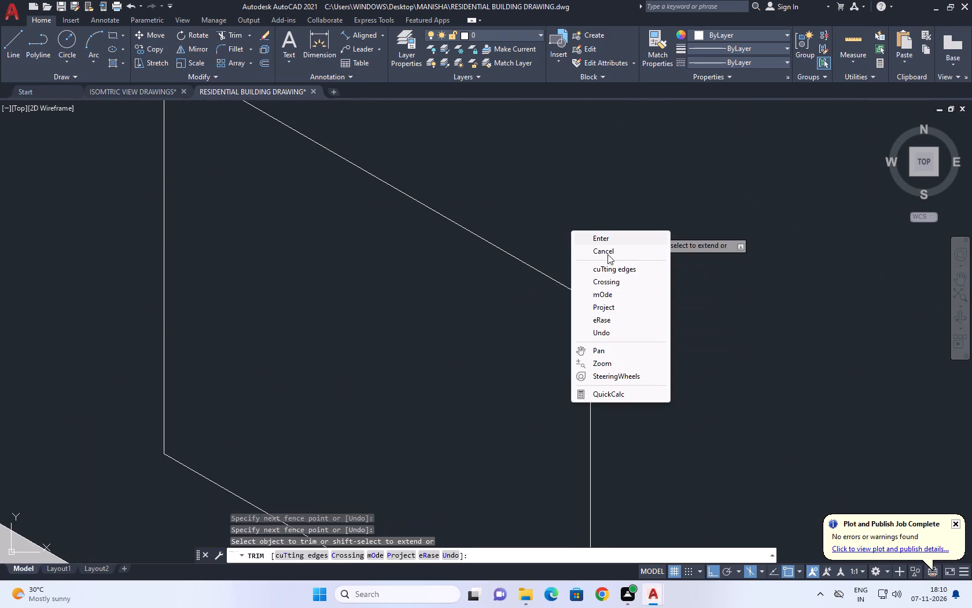
pyautogui.click(607, 254)
pyautogui.scroll(-2, 567, 353)
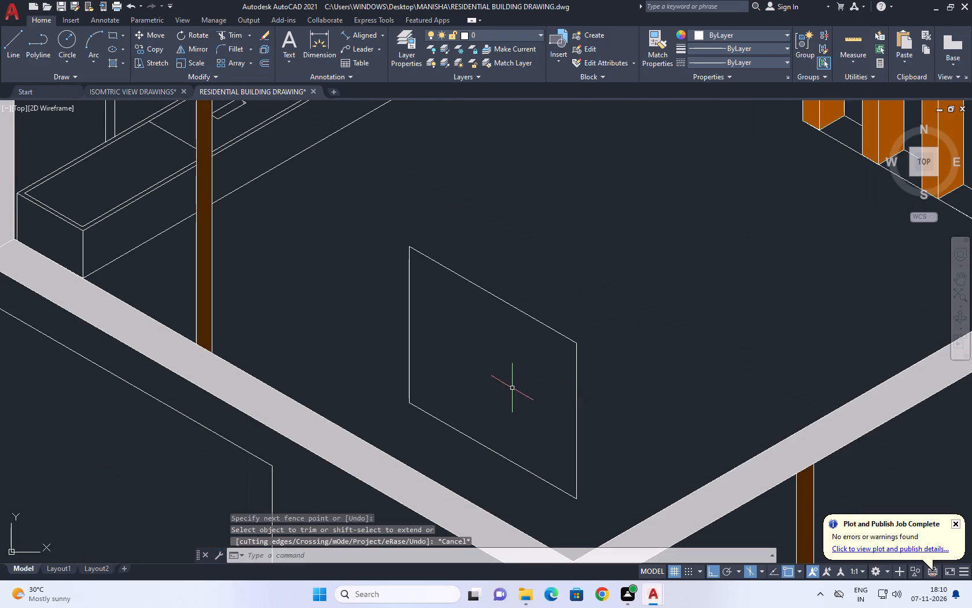
pyautogui.click(591, 349)
pyautogui.click(591, 354)
# Start a line from the panel's upper front corner.
pyautogui.moveTo(592, 330); pyautogui.dragTo(518, 344, button='middle')
pyautogui.scroll(-2, 404, 291)
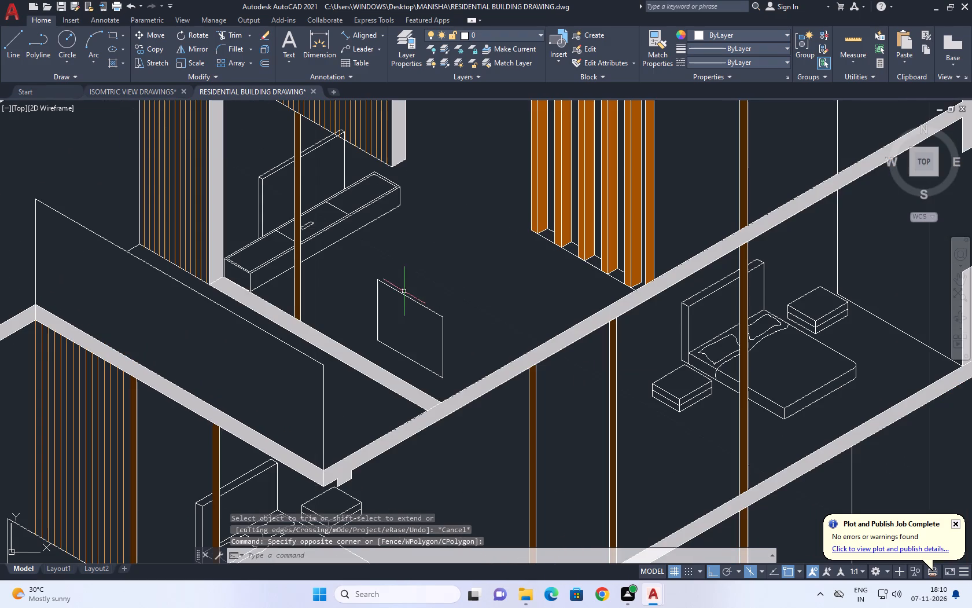
pyautogui.click(14, 47)
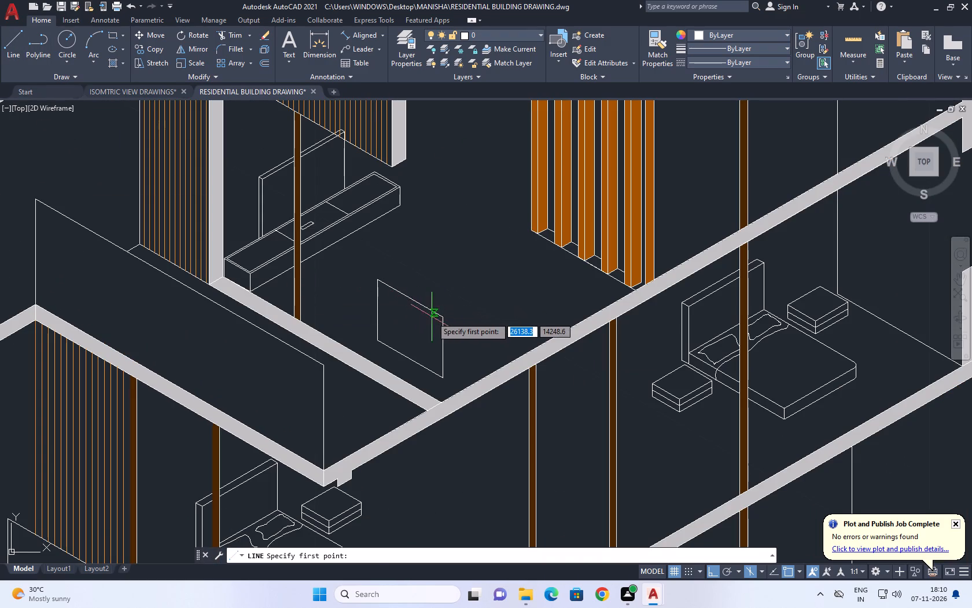
pyautogui.click(444, 317)
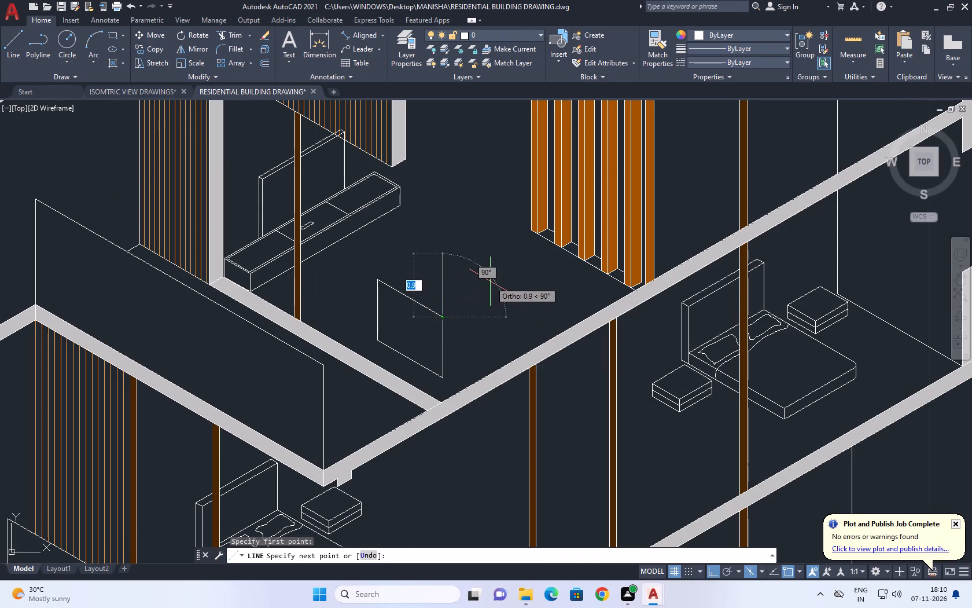
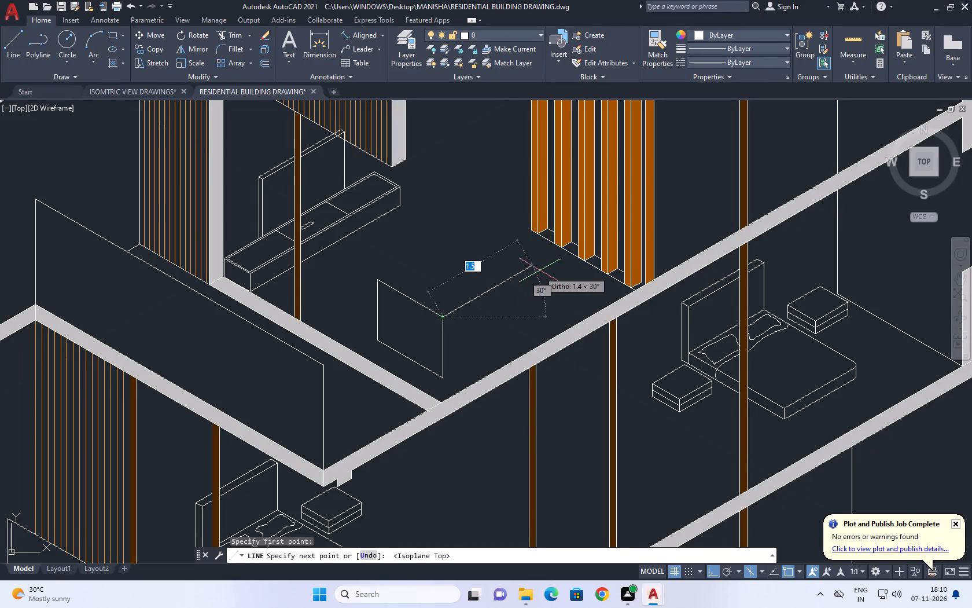
# Extend the block outline with a top edge about 1.9 units long at 30° toward the orange slats and a vertical edge down from its end.
pyautogui.scroll(3, 569, 257)
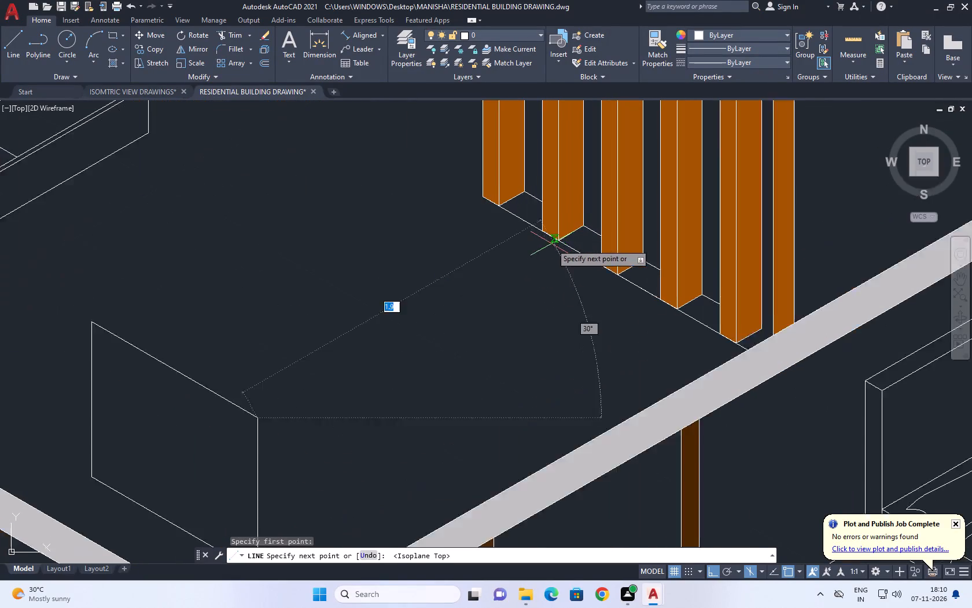
pyautogui.scroll(4, 551, 244)
pyautogui.click(561, 243)
pyautogui.scroll(-2, 557, 244)
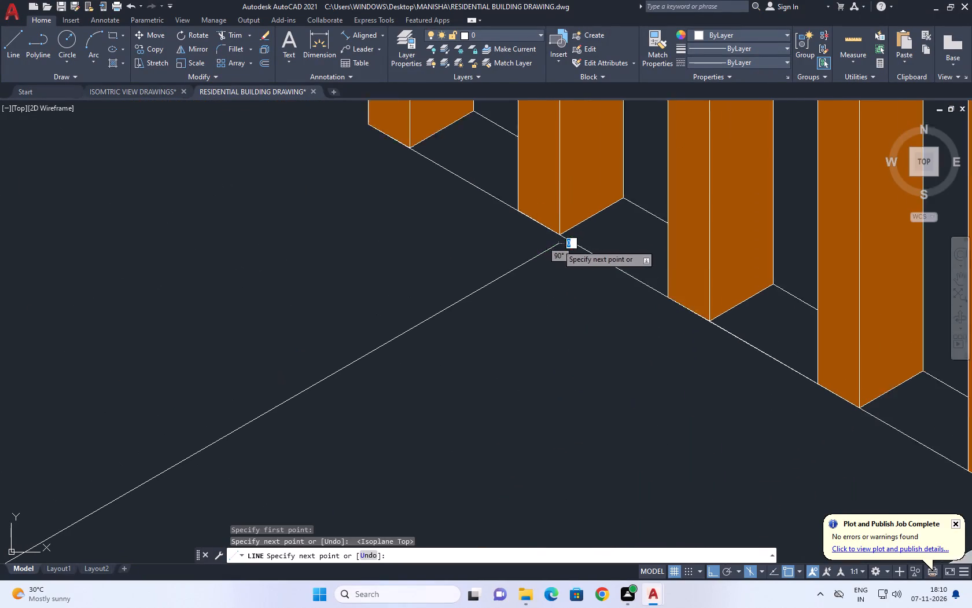
pyautogui.scroll(-1, 557, 244)
pyautogui.press('F5')
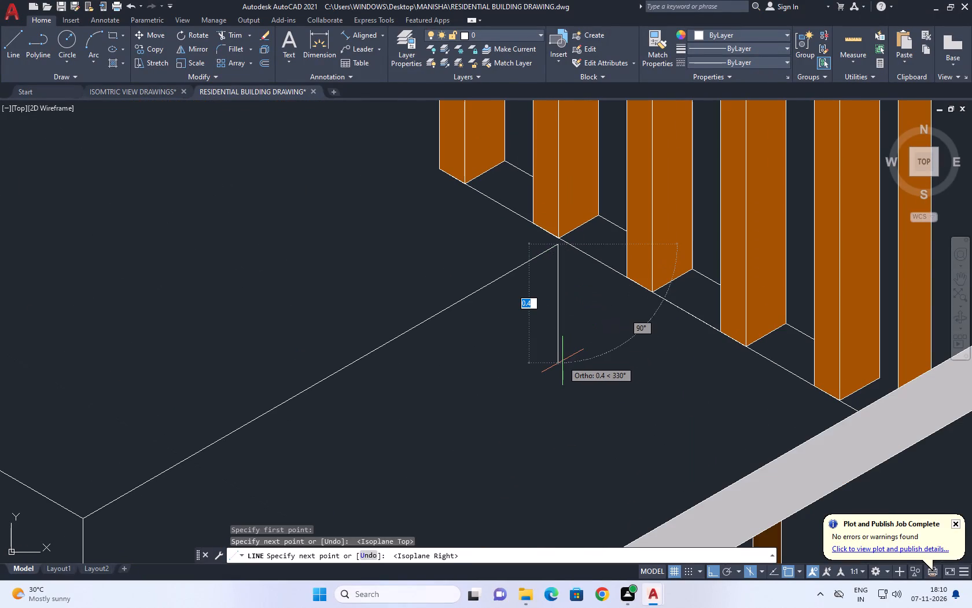
pyautogui.scroll(-1, 579, 381)
pyautogui.moveTo(578, 426); pyautogui.dragTo(585, 336, button='middle')
pyautogui.click(580, 356)
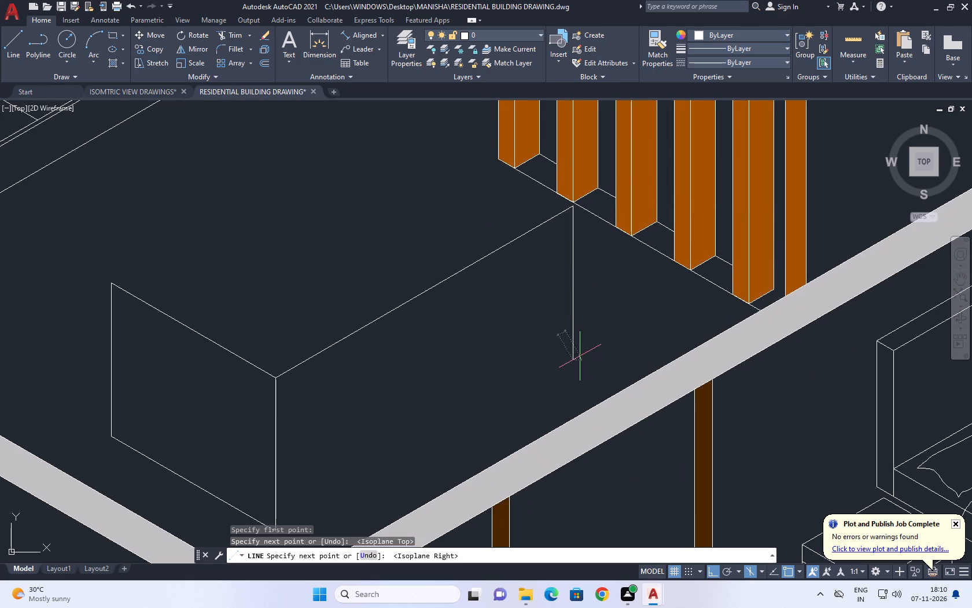
pyautogui.rightClick(573, 348)
pyautogui.click(616, 364)
# Draw the bottom edge of the block's long face, from the new vertical edge's lower end to the bottom front corner.
pyautogui.moveTo(503, 303); pyautogui.dragTo(503, 254, button='middle')
pyautogui.rightClick(498, 279)
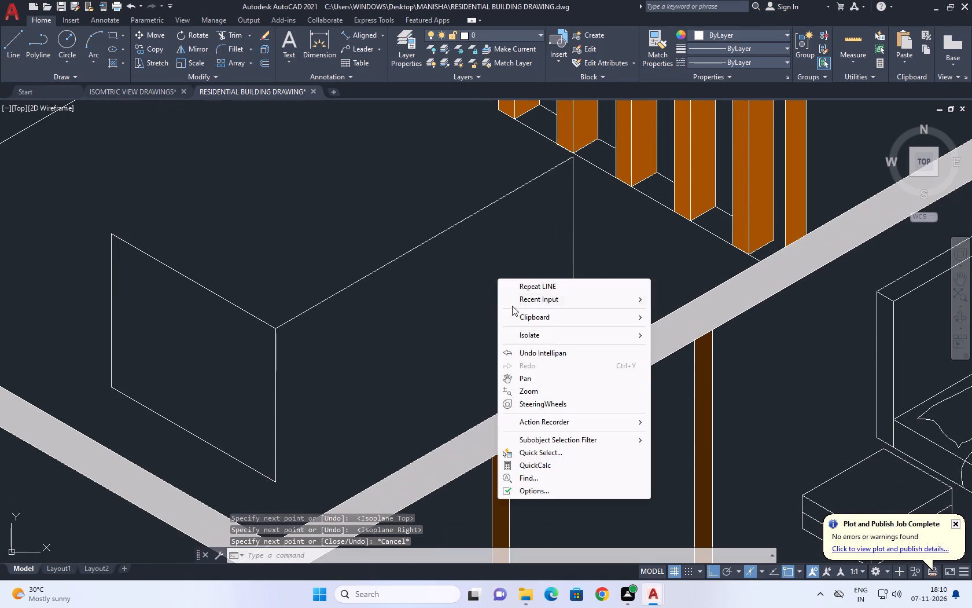
pyautogui.click(550, 282)
pyautogui.click(569, 310)
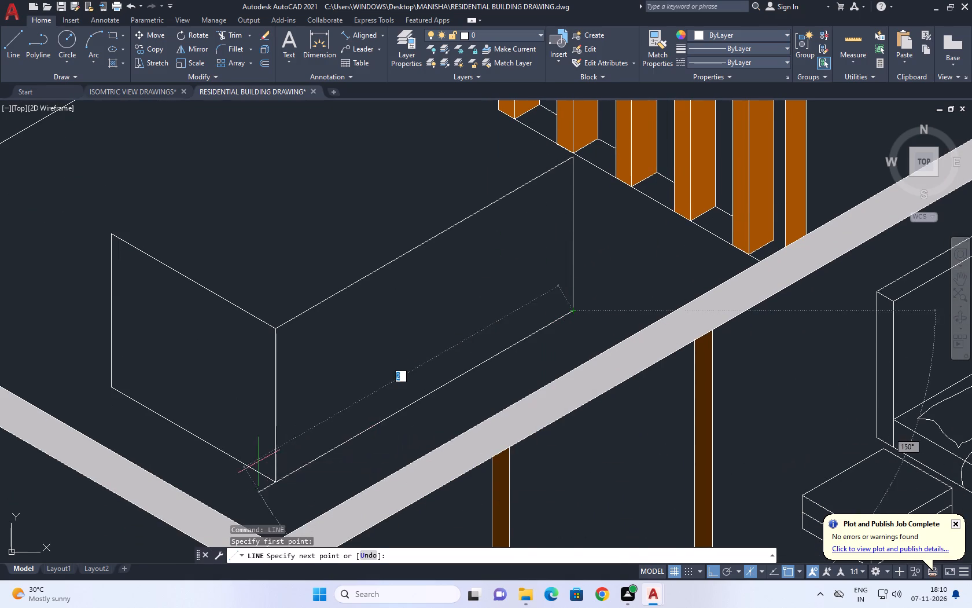
pyautogui.scroll(2, 259, 479)
pyautogui.click(294, 487)
pyautogui.rightClick(323, 410)
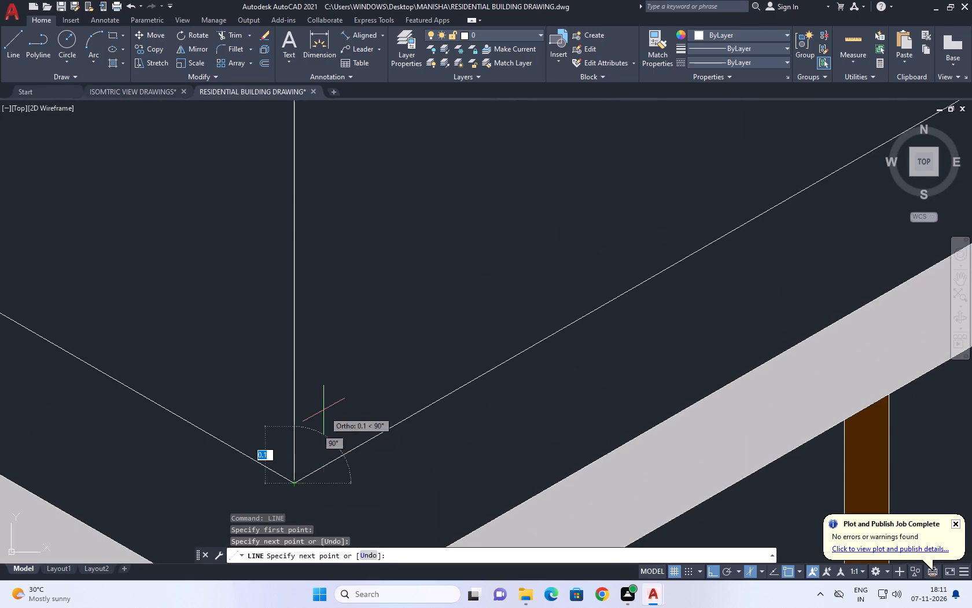
pyautogui.click(351, 425)
# Copy the vertical edge nearest the orange slats a short distance inward along the block's long face.
pyautogui.scroll(-3, 365, 408)
pyautogui.moveTo(475, 290); pyautogui.dragTo(480, 294, button='middle')
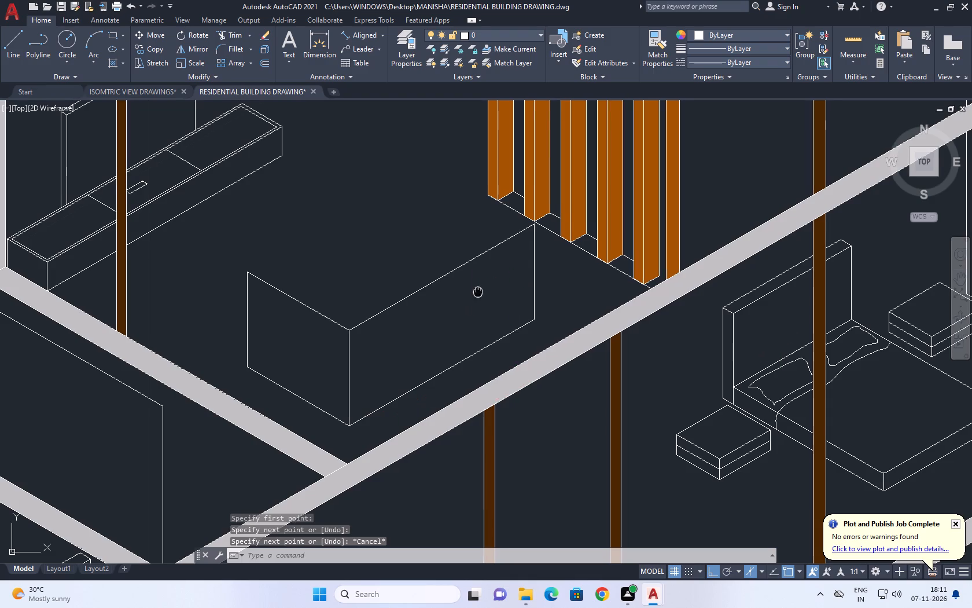
pyautogui.moveTo(480, 294); pyautogui.dragTo(512, 332, button='middle')
pyautogui.click(578, 324)
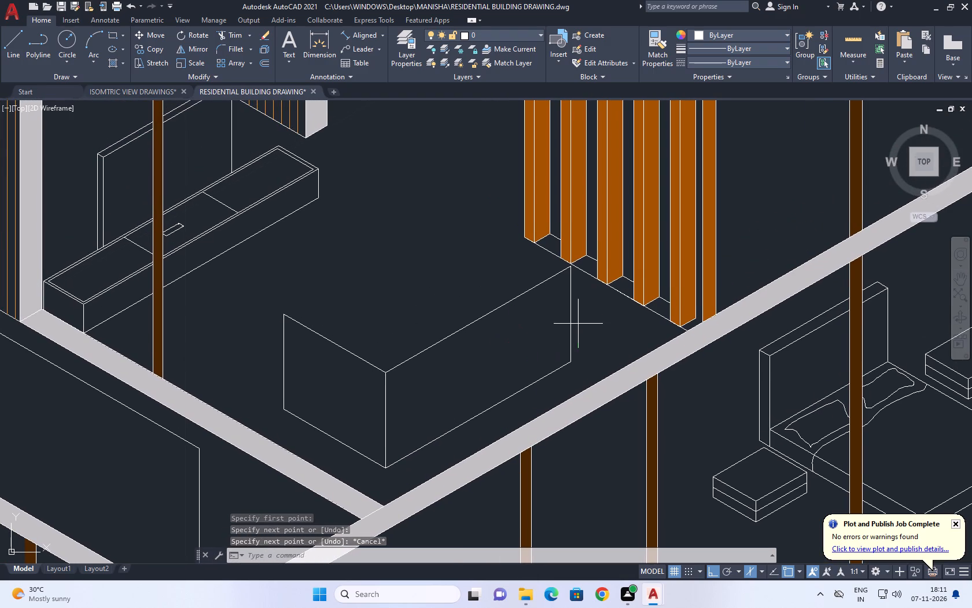
pyautogui.click(539, 321)
pyautogui.click(154, 48)
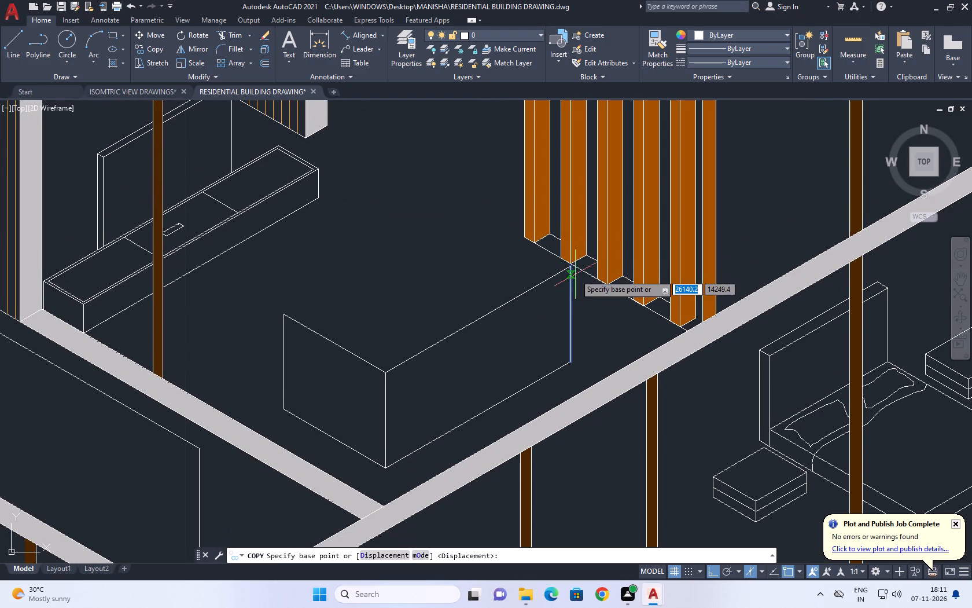
pyautogui.click(573, 268)
pyautogui.click(554, 279)
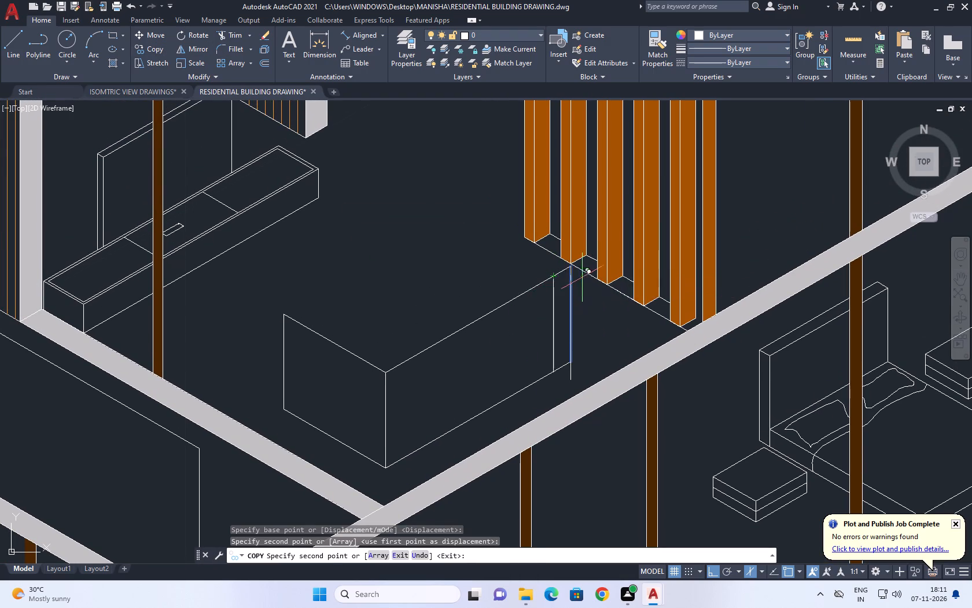
pyautogui.rightClick(448, 280)
pyautogui.click(485, 293)
# Move the copied vertical line closer to the long face's end edge beside the orange slats.
pyautogui.scroll(2, 521, 305)
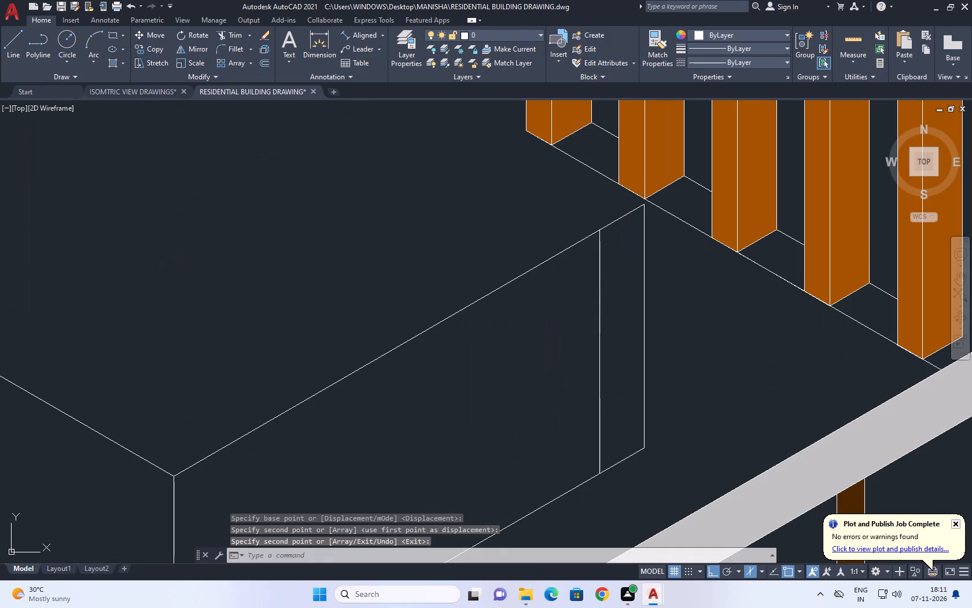
pyautogui.click(609, 300)
pyautogui.click(570, 310)
pyautogui.click(145, 34)
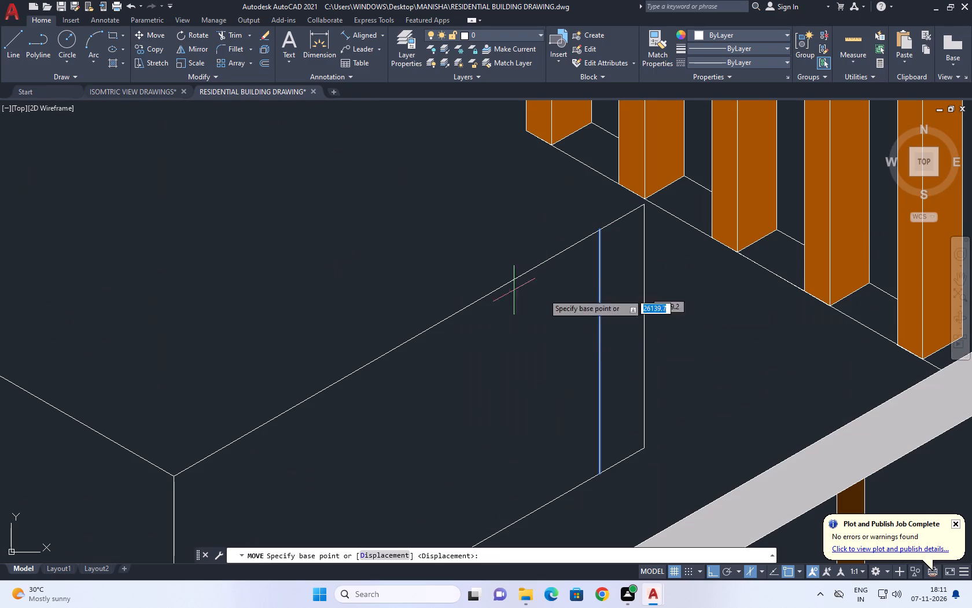
pyautogui.click(635, 292)
pyautogui.click(656, 290)
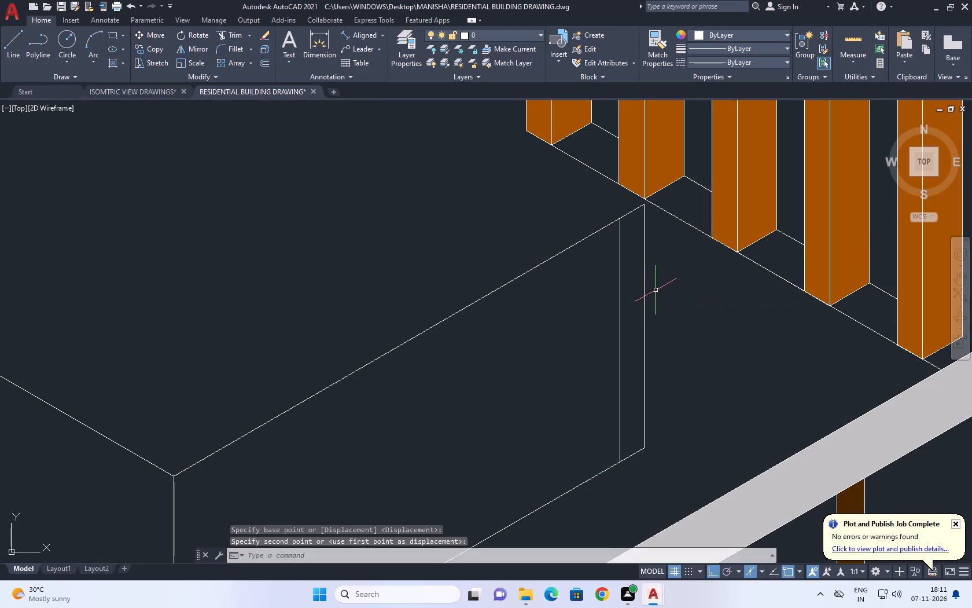
# Copy the block's front corner vertical edge a short distance inward along the long face.
pyautogui.scroll(-2, 602, 293)
pyautogui.moveTo(284, 344); pyautogui.dragTo(354, 326, button='middle')
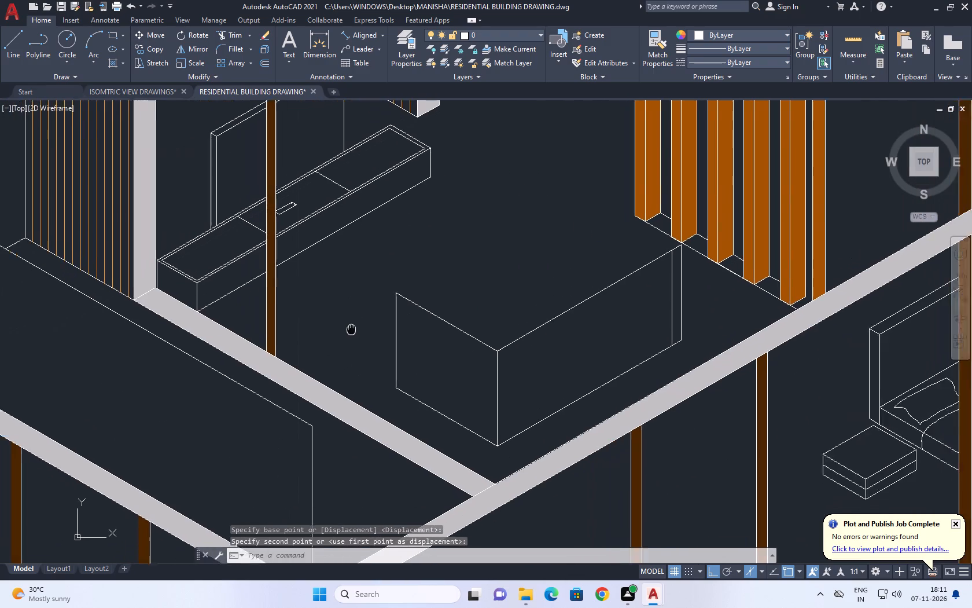
pyautogui.moveTo(354, 326); pyautogui.dragTo(389, 287, button='middle')
pyautogui.click(535, 335)
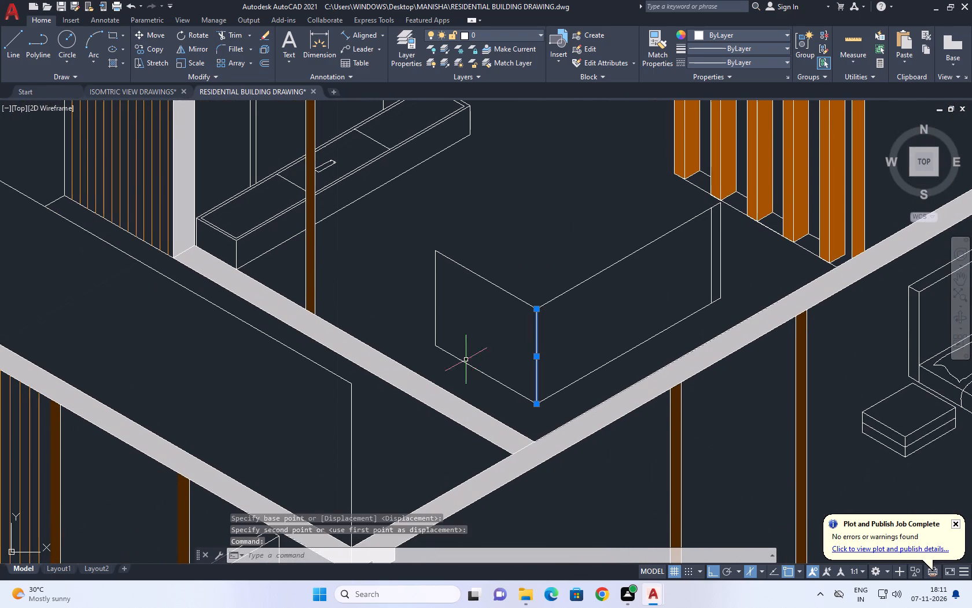
pyautogui.click(149, 52)
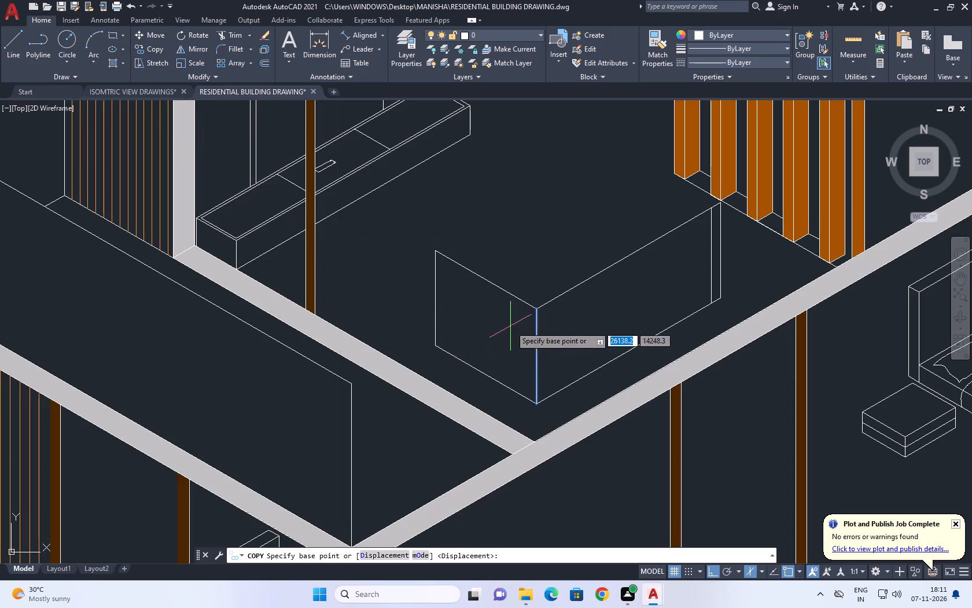
pyautogui.click(538, 306)
pyautogui.click(553, 299)
pyautogui.rightClick(547, 224)
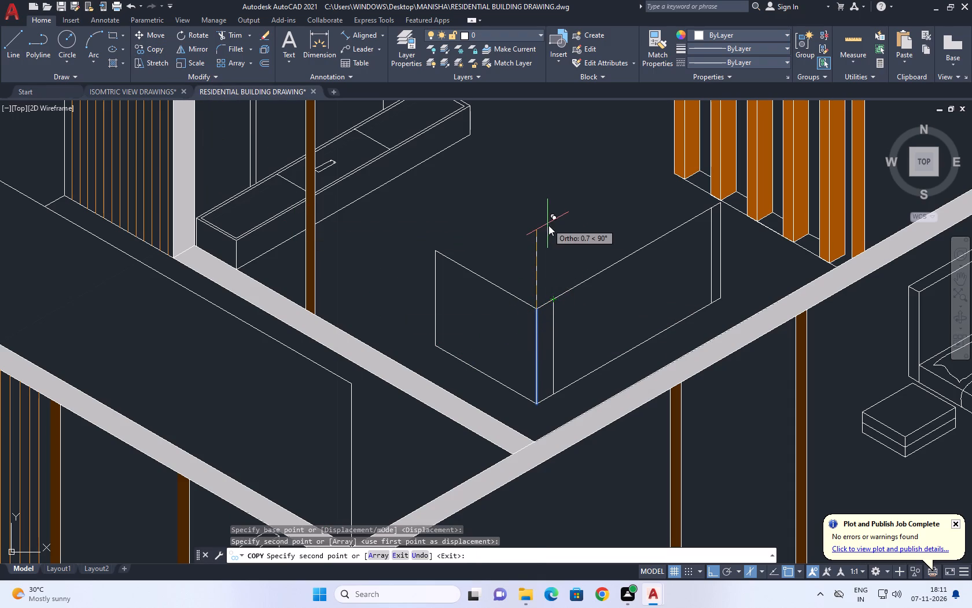
pyautogui.click(575, 238)
# Move the copied line closer to the block's front corner edge.
pyautogui.click(553, 323)
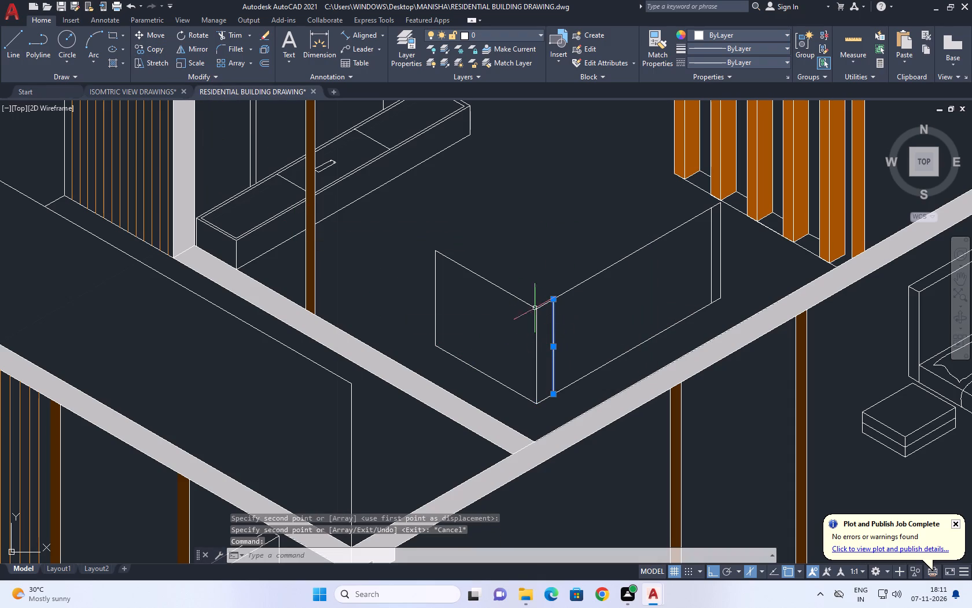
pyautogui.click(160, 42)
pyautogui.click(157, 34)
pyautogui.scroll(1, 485, 324)
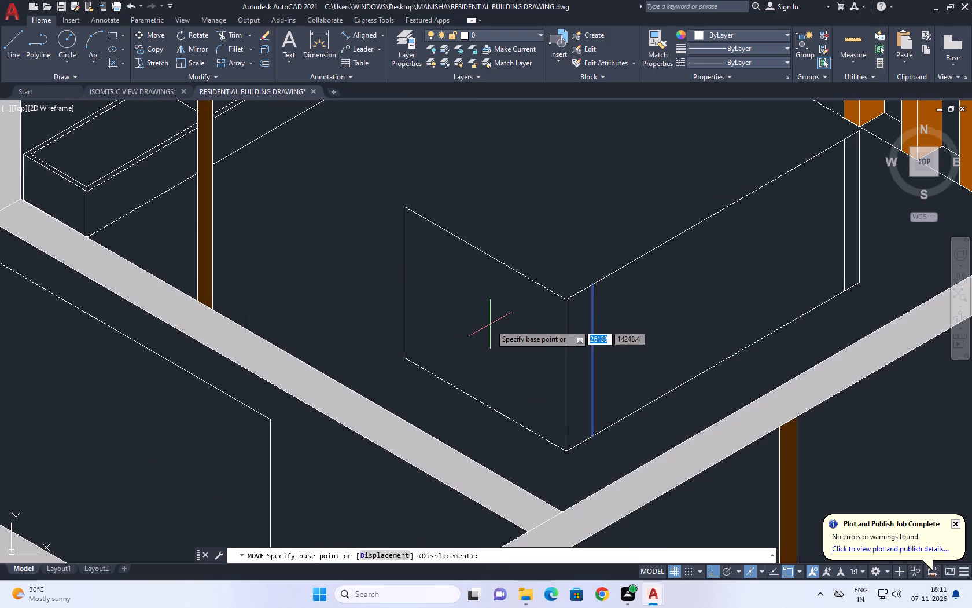
pyautogui.click(490, 324)
pyautogui.click(482, 328)
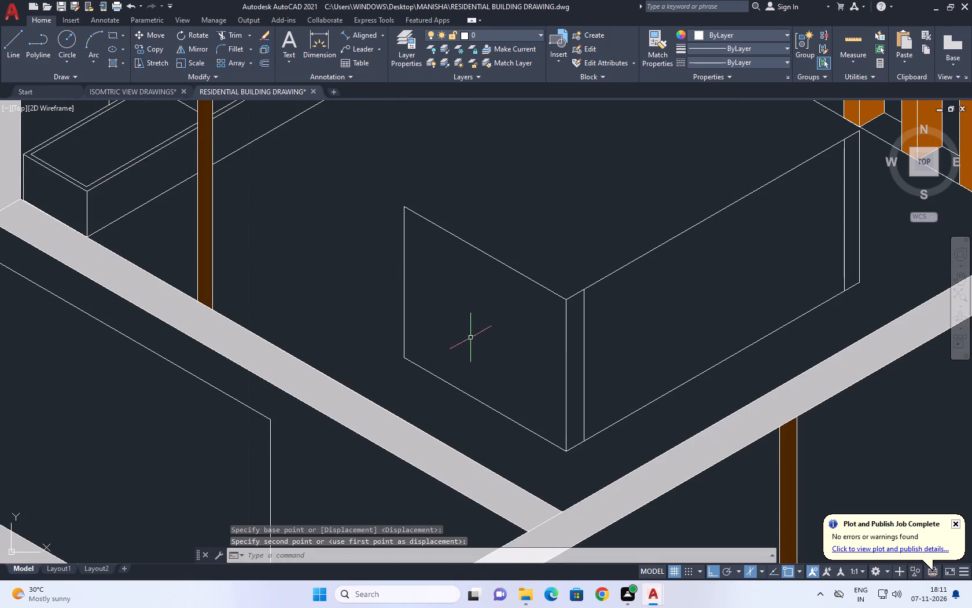
# Draw three sides of an isometric rectangle on the floor between the low cabinet and the block, with long sides about 1.1 units.
pyautogui.moveTo(480, 340); pyautogui.dragTo(351, 346, button='middle')
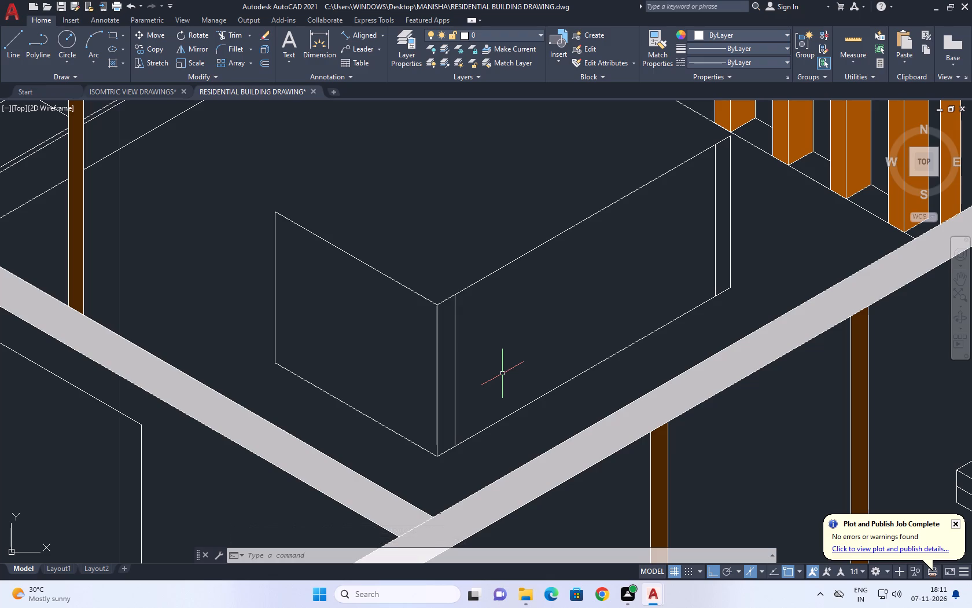
pyautogui.scroll(-2, 441, 262)
pyautogui.moveTo(495, 244); pyautogui.dragTo(496, 257, button='middle')
pyautogui.scroll(1, 496, 257)
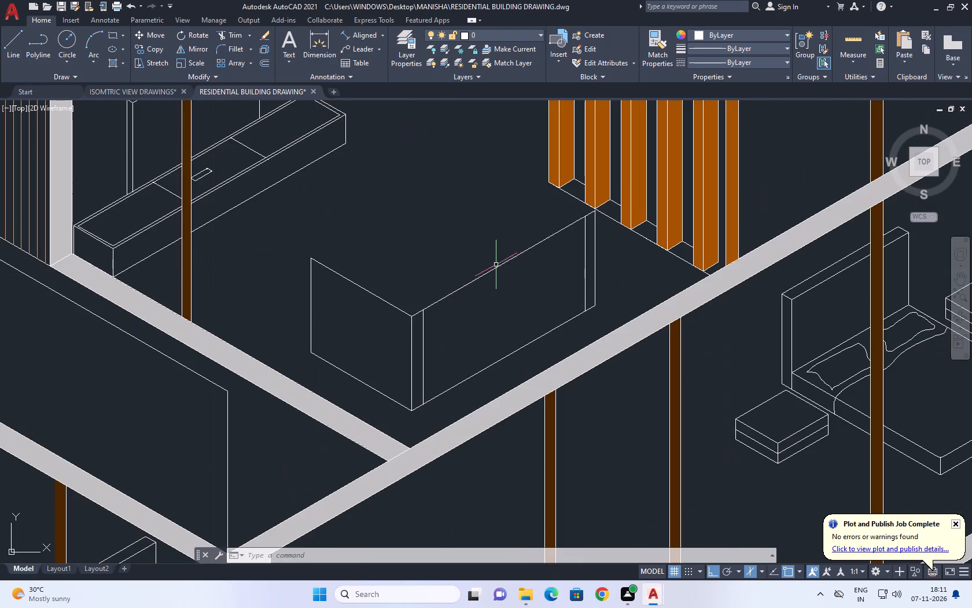
pyautogui.moveTo(450, 192); pyautogui.dragTo(479, 264, button='middle')
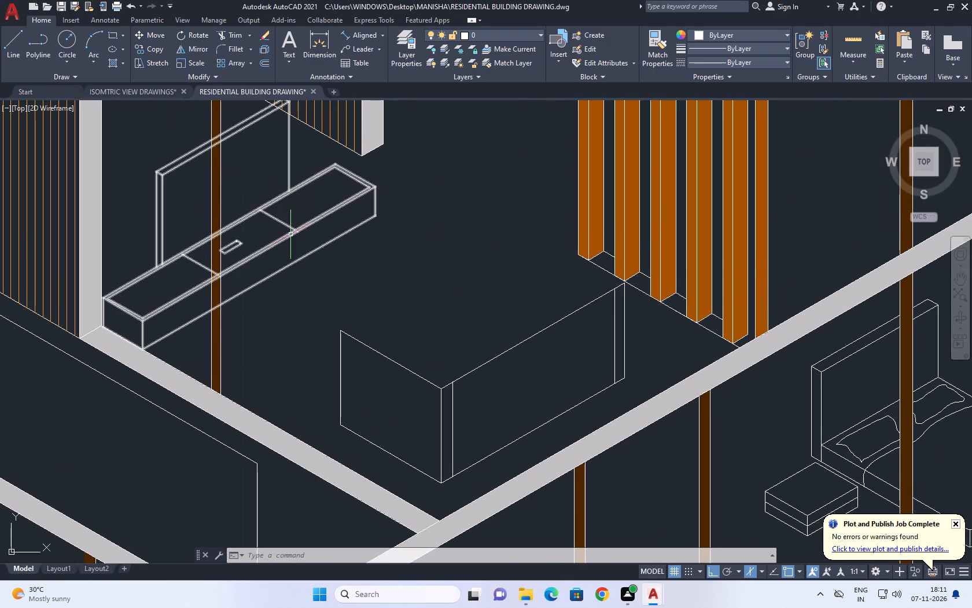
pyautogui.scroll(-1, 379, 219)
pyautogui.moveTo(426, 218); pyautogui.dragTo(445, 248, button='middle')
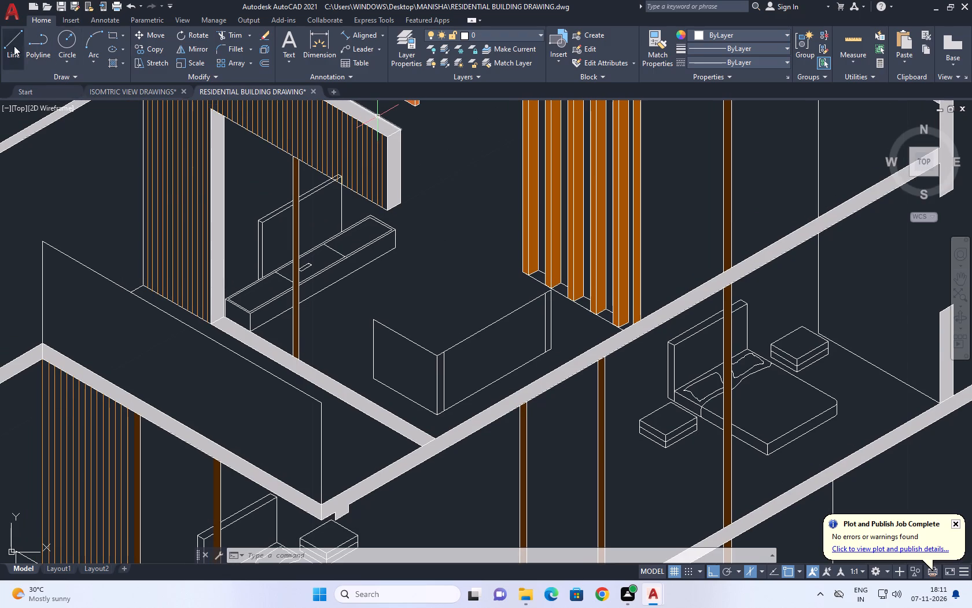
pyautogui.click(14, 46)
pyautogui.scroll(2, 410, 298)
pyautogui.moveTo(424, 306); pyautogui.dragTo(382, 345, button='middle')
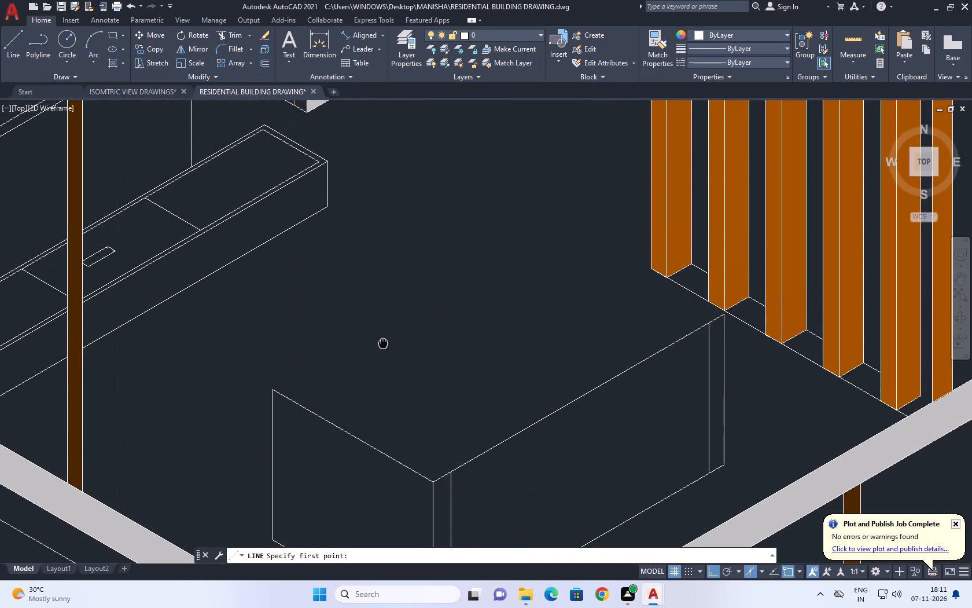
pyautogui.moveTo(382, 345); pyautogui.dragTo(382, 345, button='middle')
pyautogui.click(355, 306)
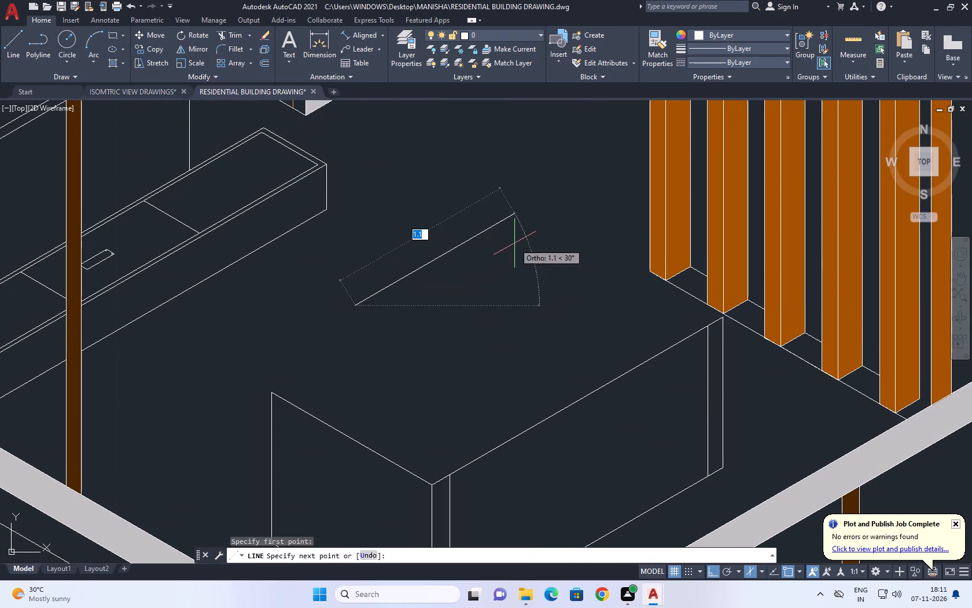
pyautogui.click(520, 231)
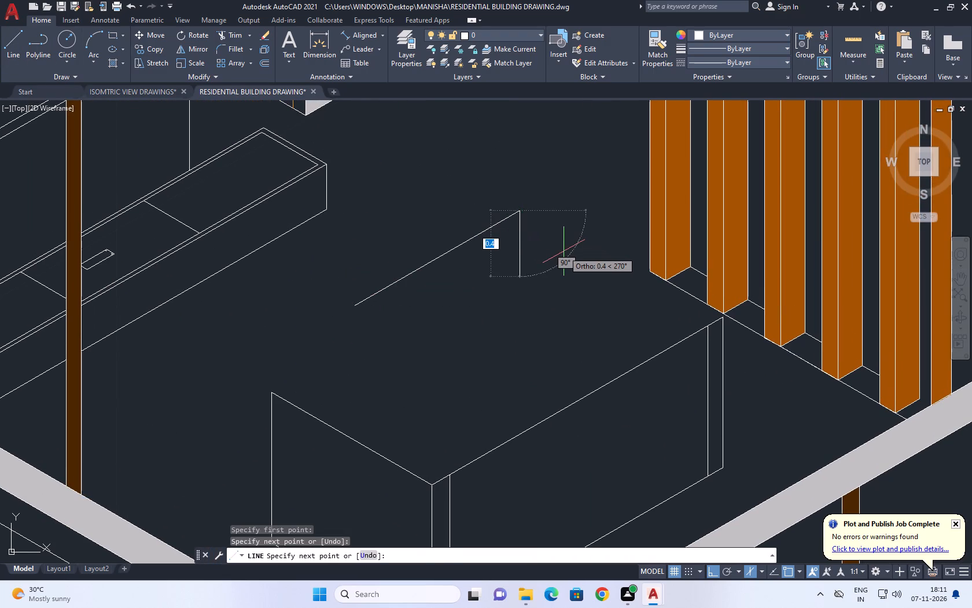
pyautogui.press('F5')
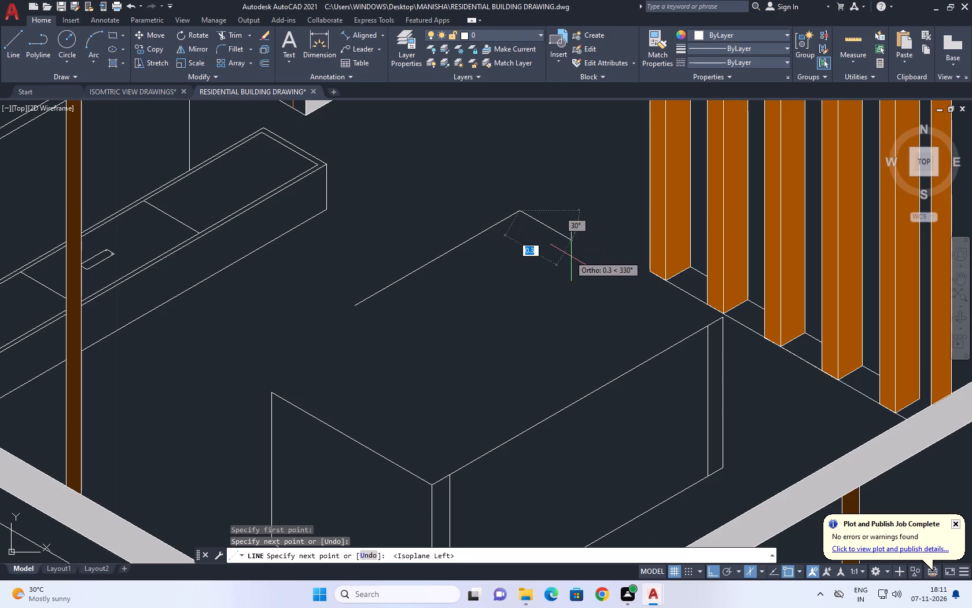
pyautogui.click(598, 271)
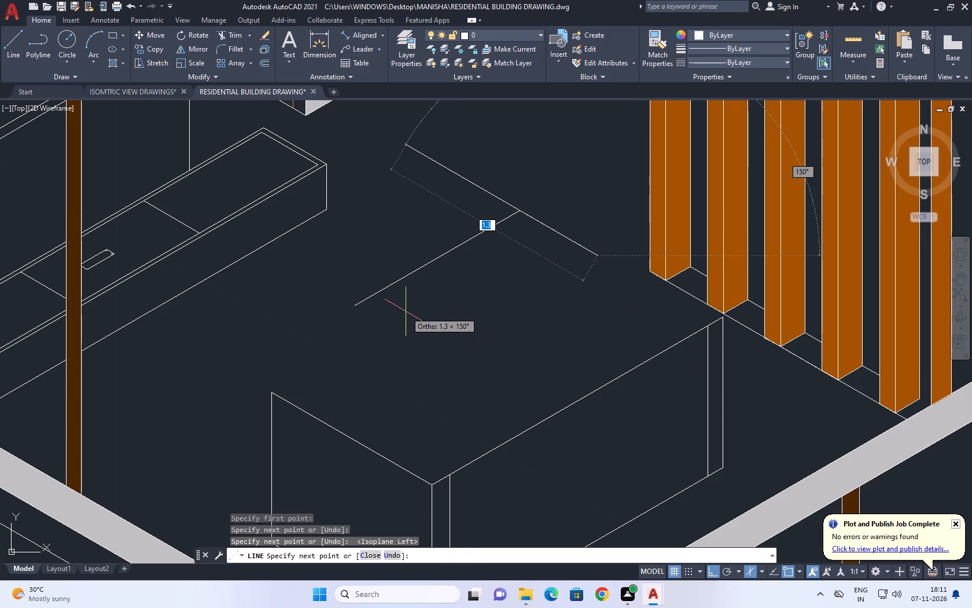
pyautogui.press('F5')
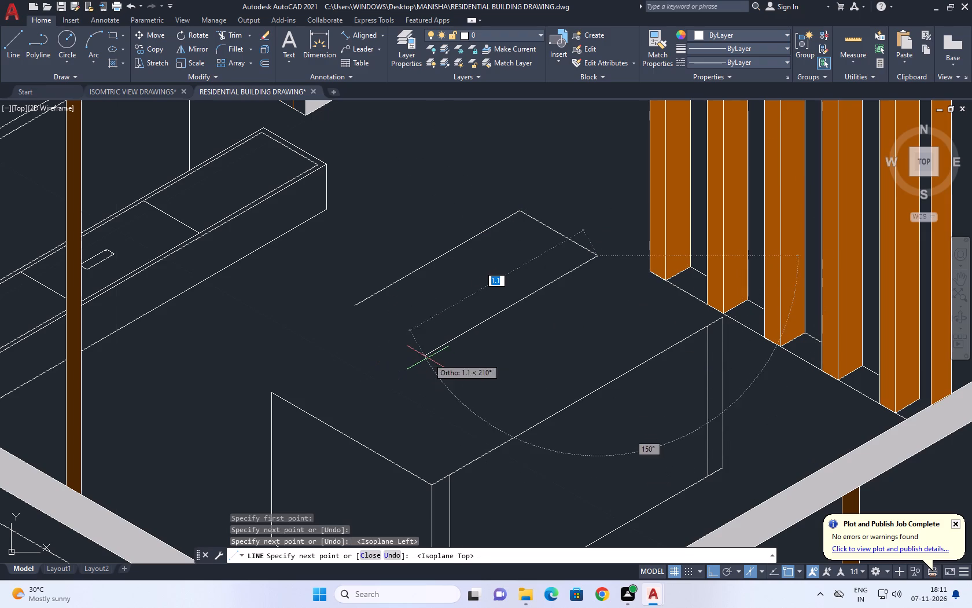
pyautogui.click(428, 358)
pyautogui.rightClick(341, 310)
pyautogui.click(368, 328)
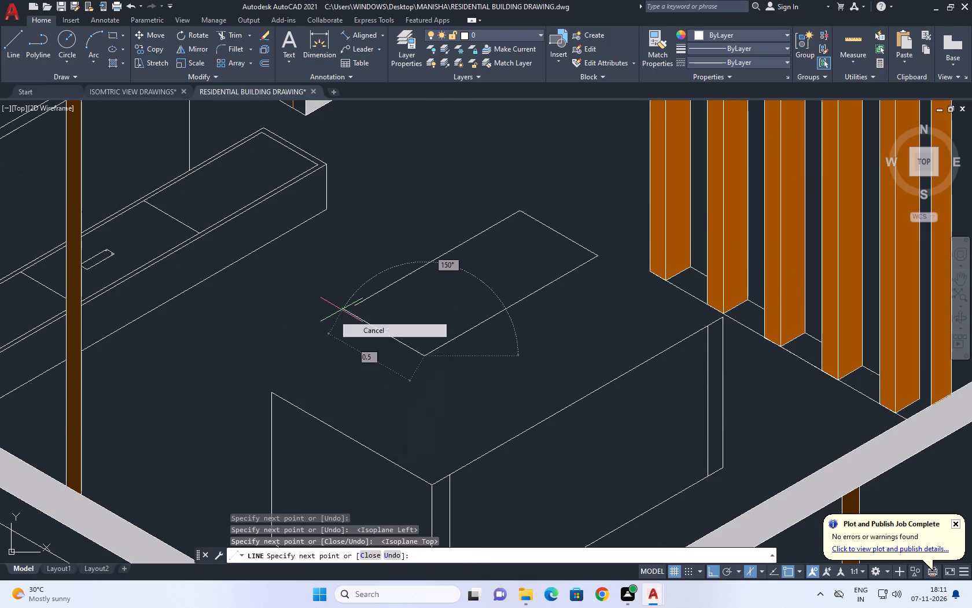
# Draw the rectangle's missing short side as an isometric line about 0.6 units long, running past the long side nearest the block.
pyautogui.rightClick(374, 314)
pyautogui.click(424, 325)
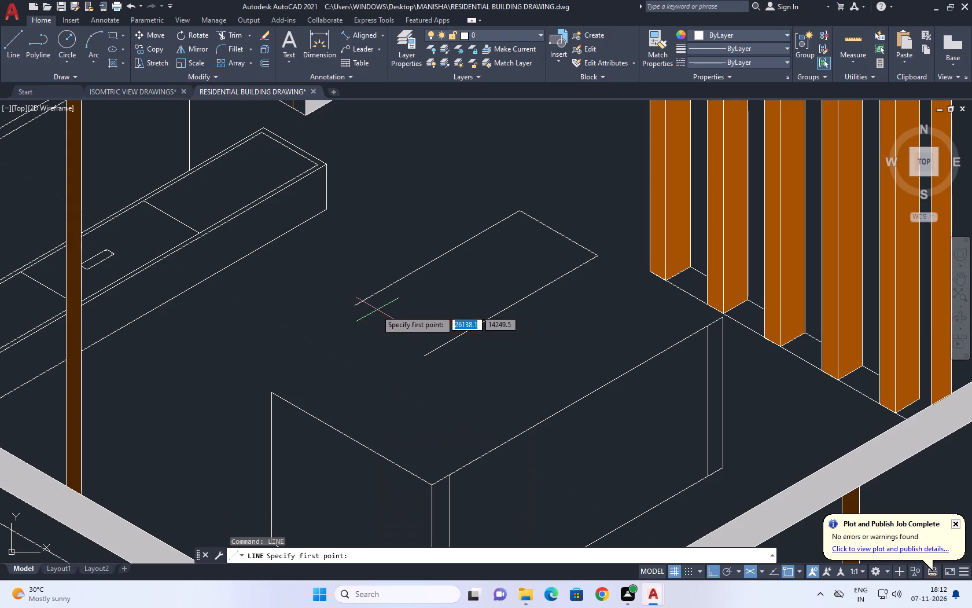
pyautogui.click(356, 307)
pyautogui.scroll(2, 400, 339)
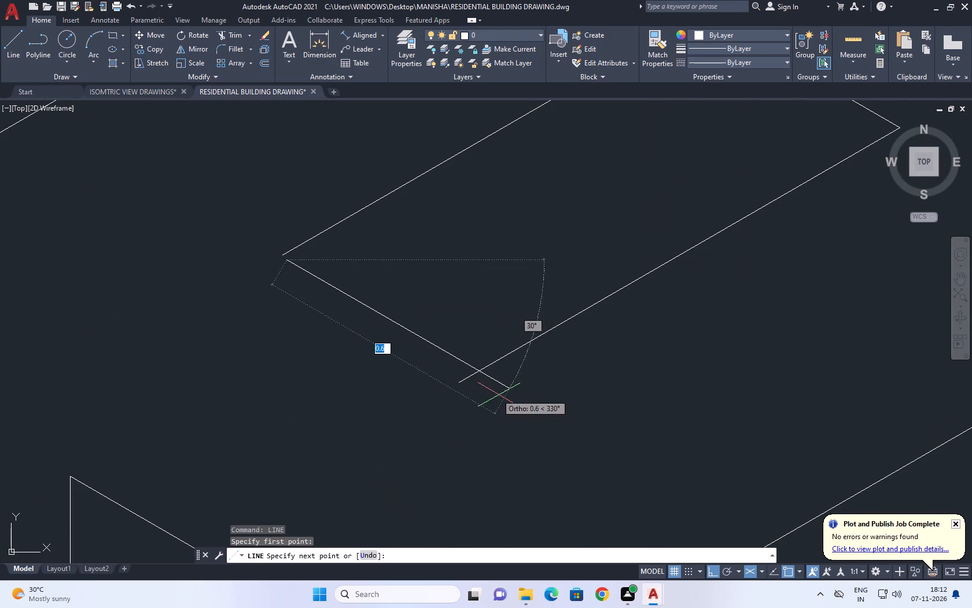
pyautogui.click(509, 401)
pyautogui.rightClick(481, 287)
pyautogui.moveTo(523, 303); pyautogui.dragTo(529, 318)
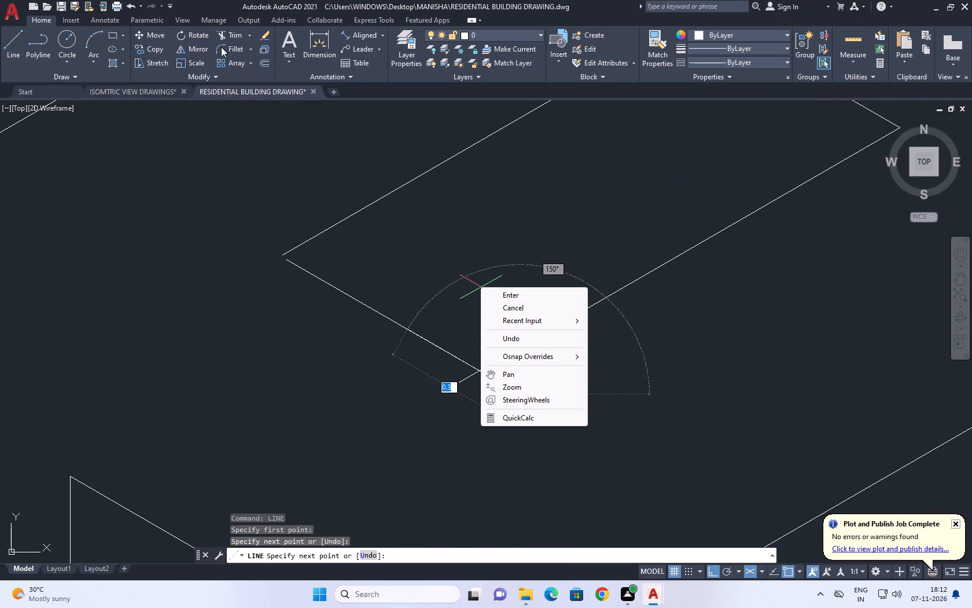
# Trim both overhanging line ends at the rectangle's corner nearest the block.
pyautogui.click(238, 36)
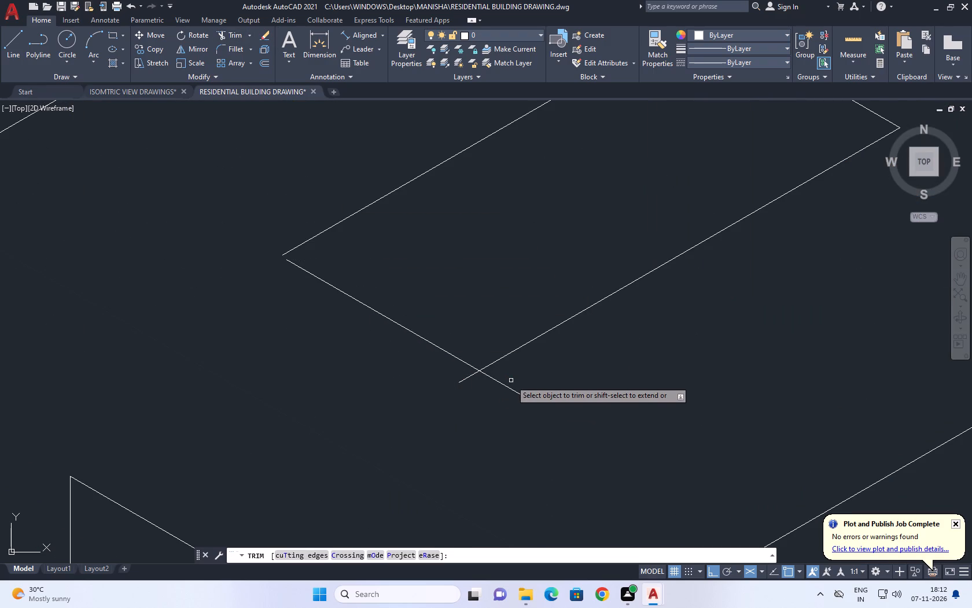
pyautogui.click(517, 375)
pyautogui.click(481, 389)
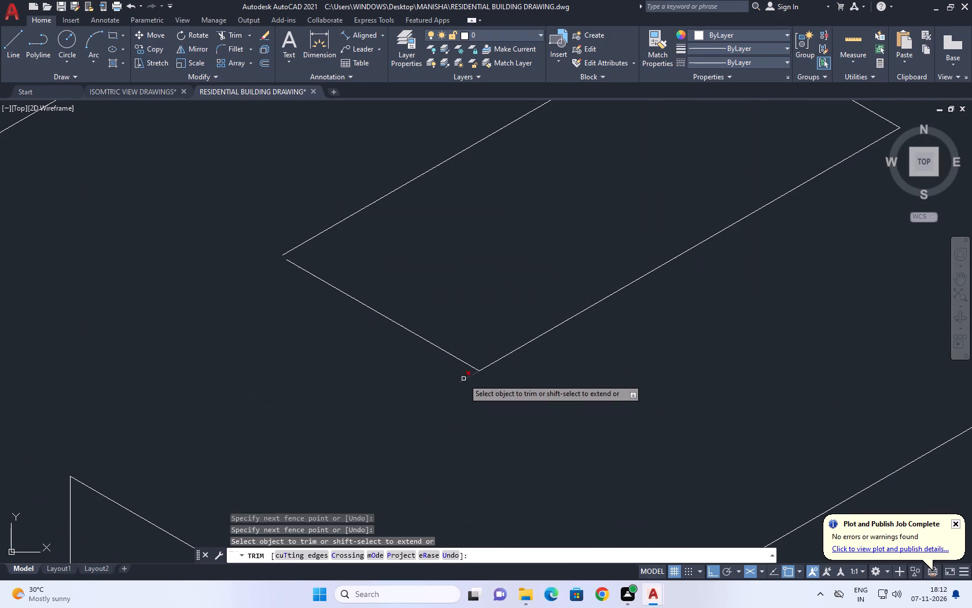
pyautogui.click(466, 379)
pyautogui.rightClick(422, 372)
pyautogui.click(461, 390)
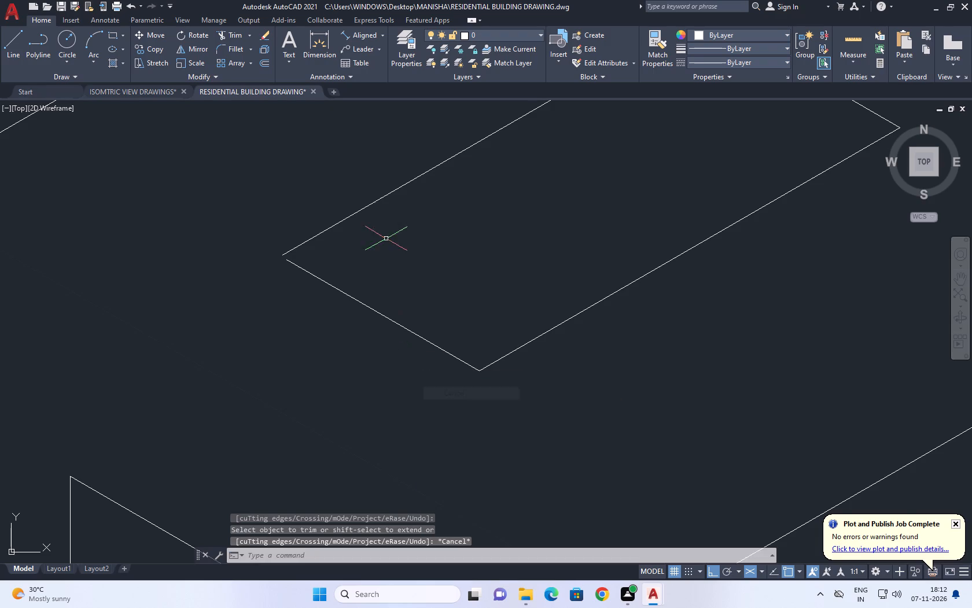
# Fillet the new short side and the long side nearest the cabinet to close the rectangle's open corner.
pyautogui.moveTo(396, 257); pyautogui.dragTo(441, 361, button='middle')
pyautogui.click(241, 52)
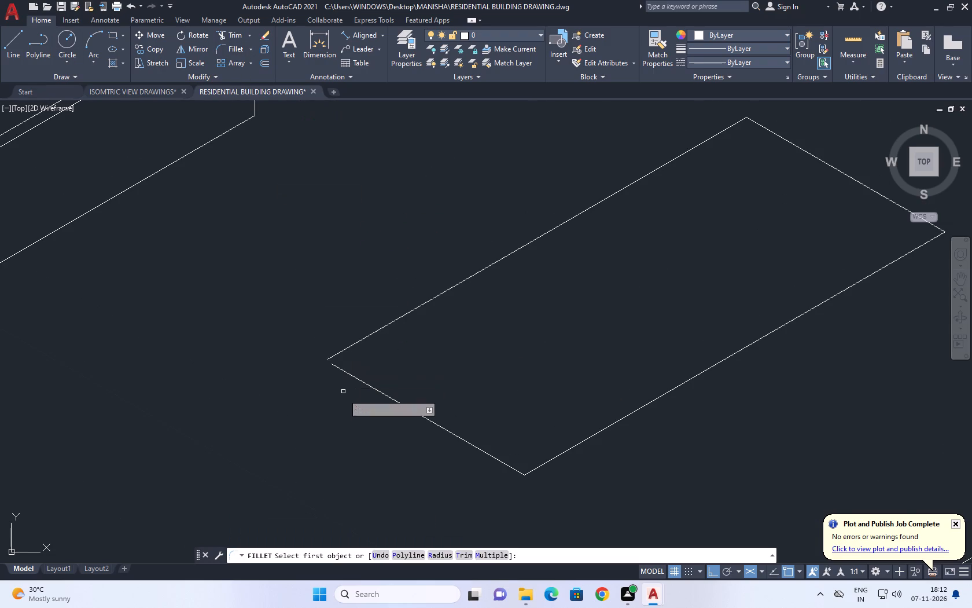
pyautogui.click(359, 382)
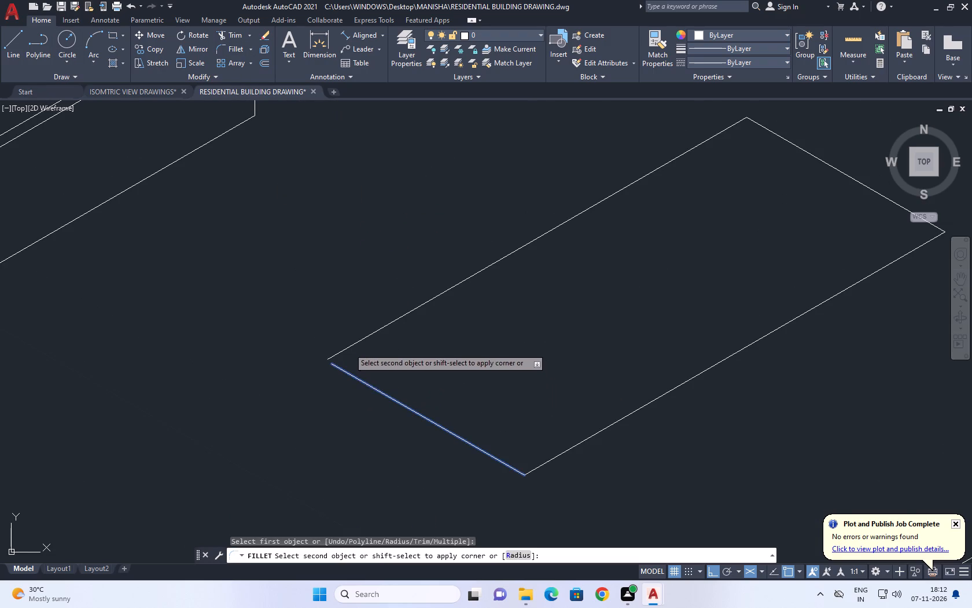
pyautogui.click(349, 348)
# Copy the rectangle's four sides about 0.1 units straight down to form the underside of a slab.
pyautogui.scroll(-2, 373, 342)
pyautogui.moveTo(606, 303); pyautogui.dragTo(617, 338, button='middle')
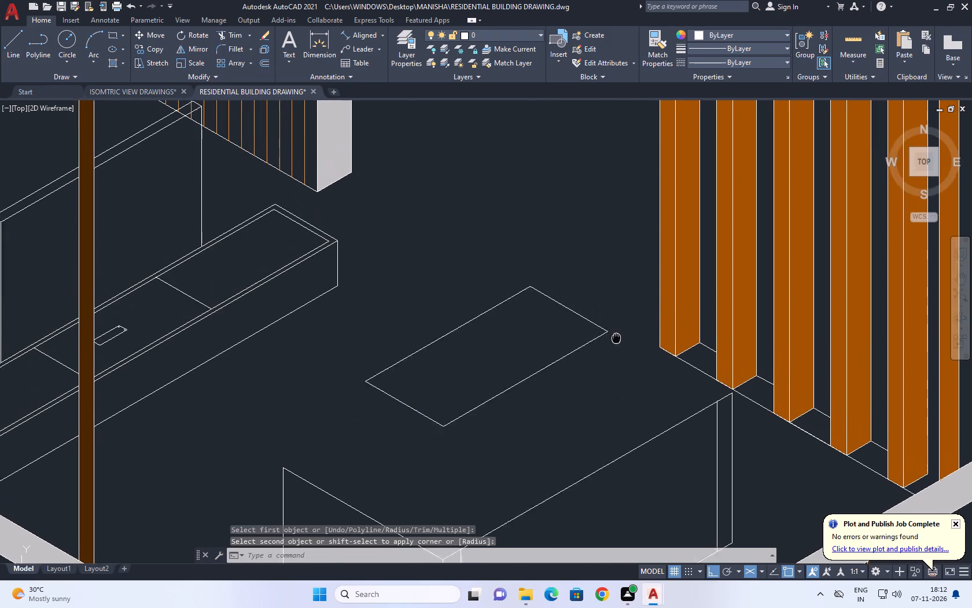
pyautogui.moveTo(617, 338); pyautogui.dragTo(621, 348, button='middle')
pyautogui.click(616, 414)
pyautogui.moveTo(454, 302); pyautogui.dragTo(432, 310)
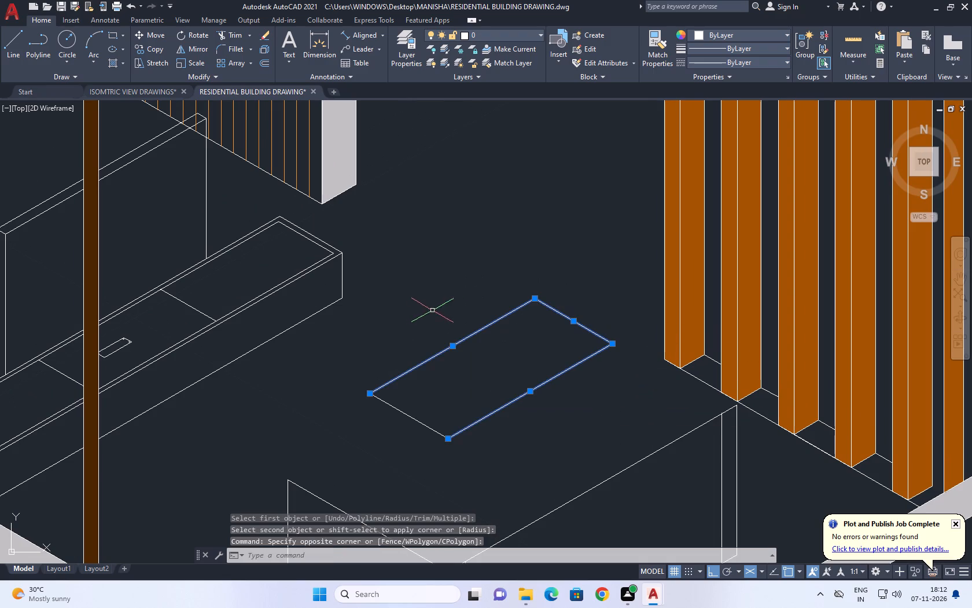
pyautogui.moveTo(432, 310); pyautogui.dragTo(430, 311)
pyautogui.moveTo(443, 400); pyautogui.dragTo(425, 408)
pyautogui.click(366, 424)
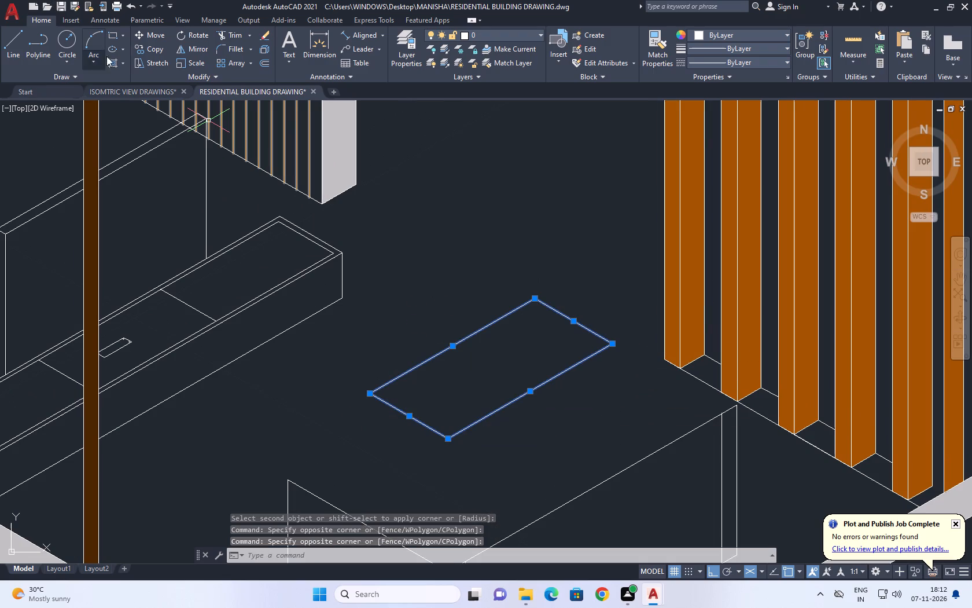
pyautogui.click(156, 45)
pyautogui.moveTo(452, 449); pyautogui.dragTo(500, 369, button='middle')
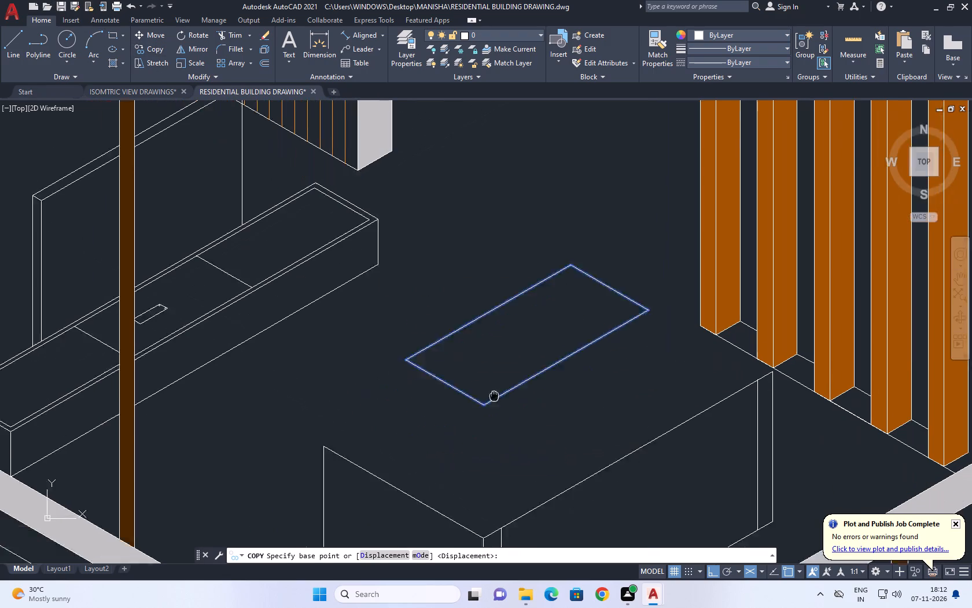
pyautogui.moveTo(500, 369); pyautogui.dragTo(501, 361, button='middle')
pyautogui.click(495, 351)
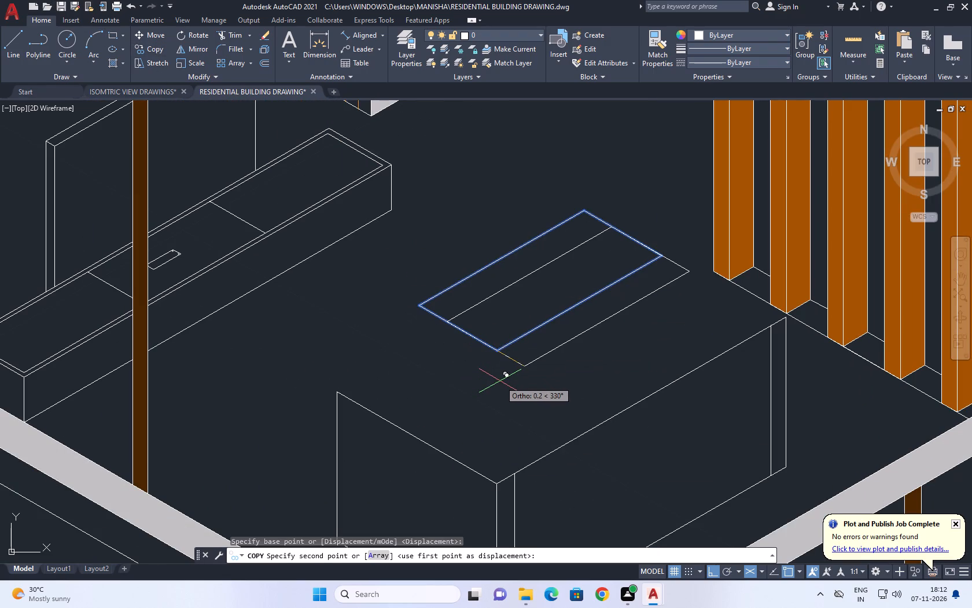
pyautogui.press('F5')
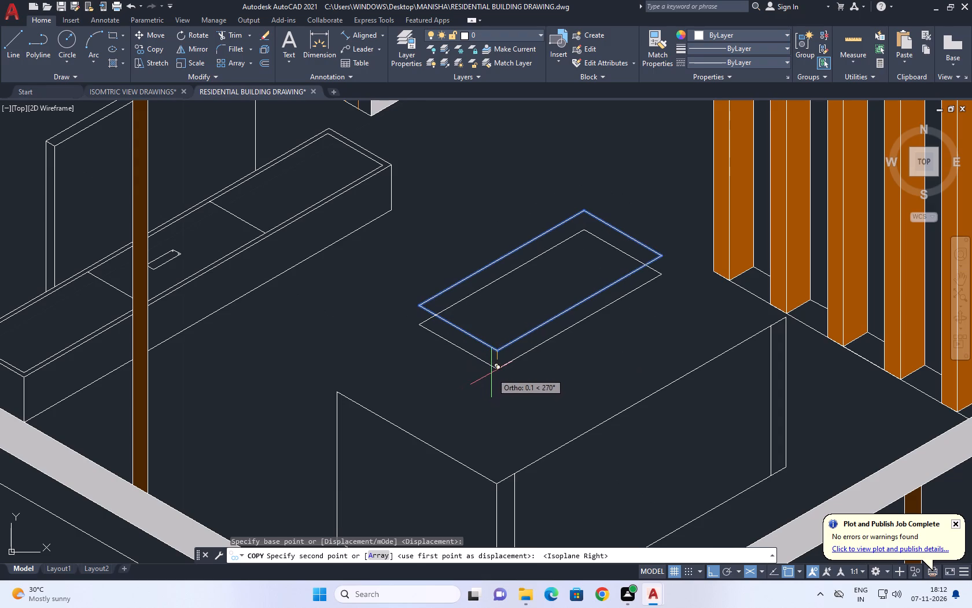
pyautogui.click(499, 365)
pyautogui.rightClick(551, 305)
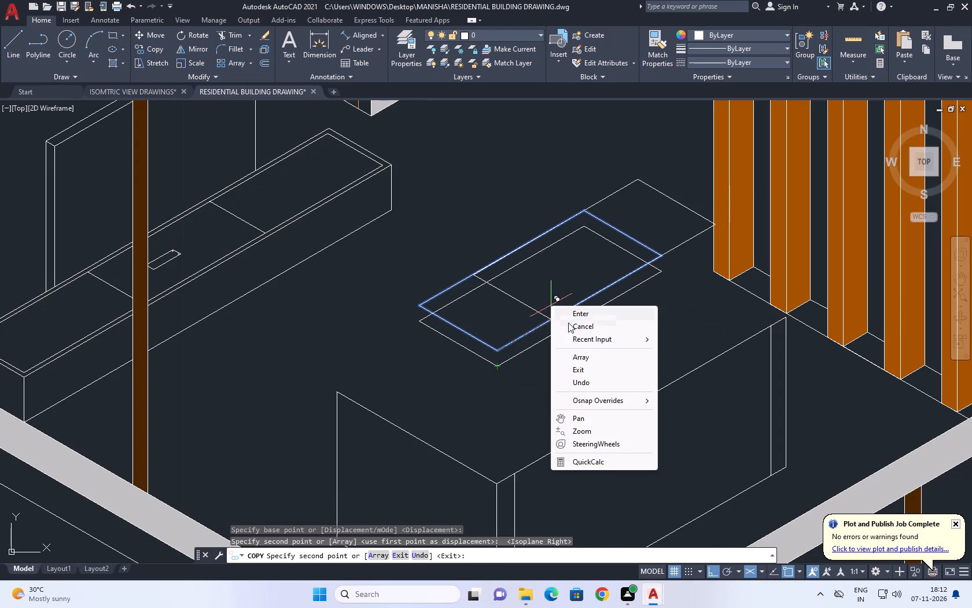
pyautogui.click(577, 331)
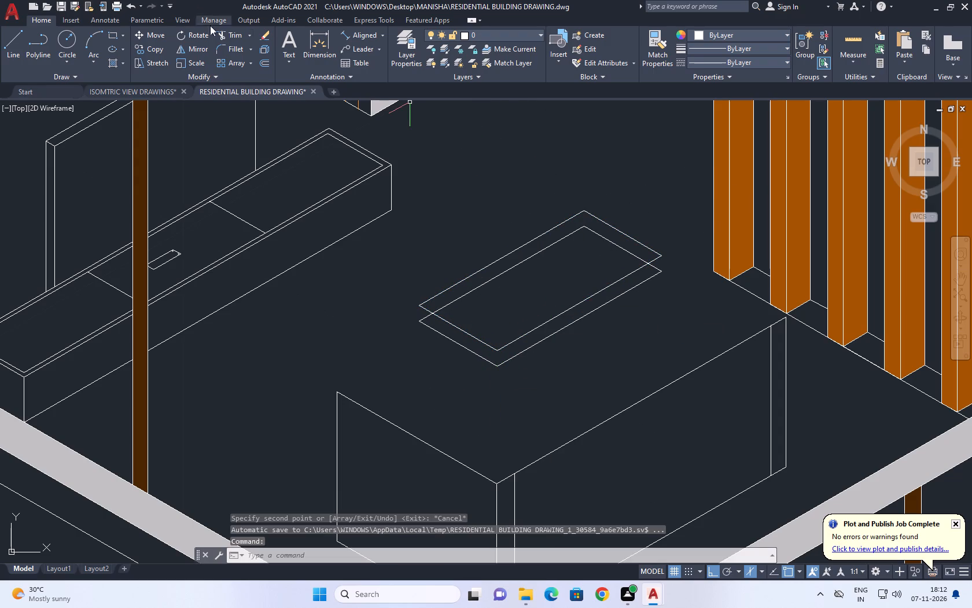
# Draw vertical edges joining the upper and lower rectangles at the slab's two outermost side corners.
pyautogui.click(17, 45)
pyautogui.scroll(1, 404, 298)
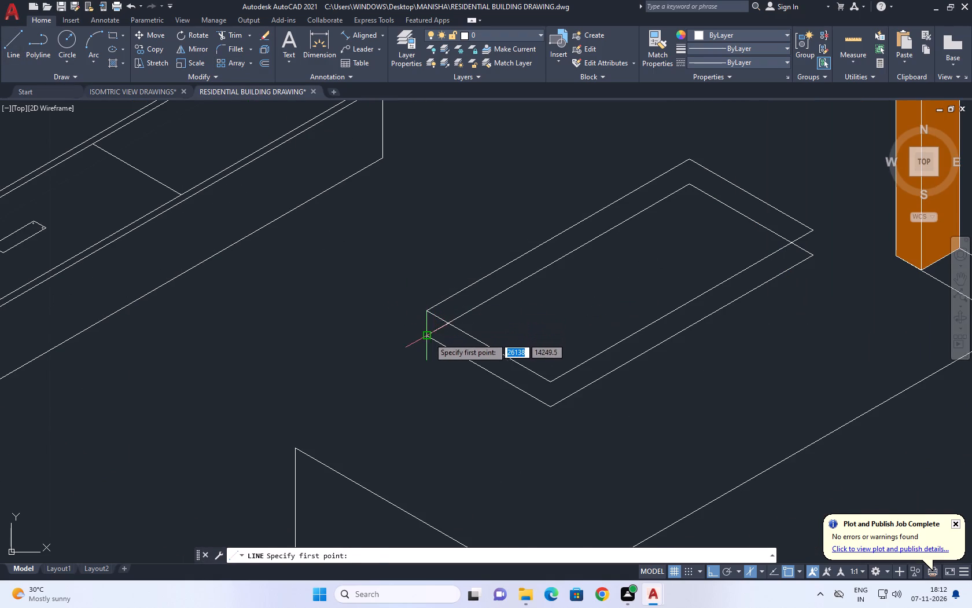
pyautogui.click(429, 338)
pyautogui.click(429, 309)
pyautogui.rightClick(470, 226)
pyautogui.click(509, 248)
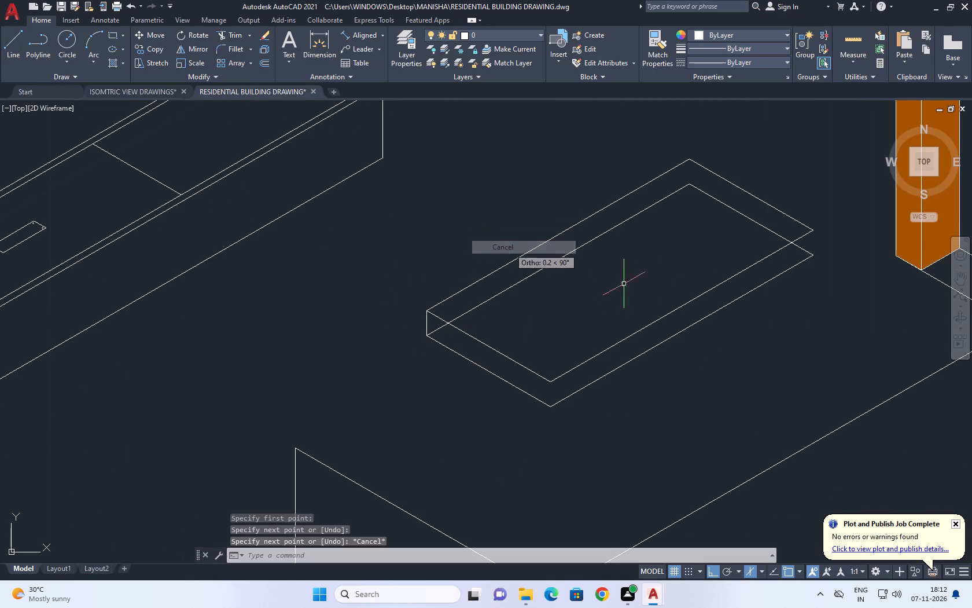
pyautogui.rightClick(680, 250)
pyautogui.click(738, 258)
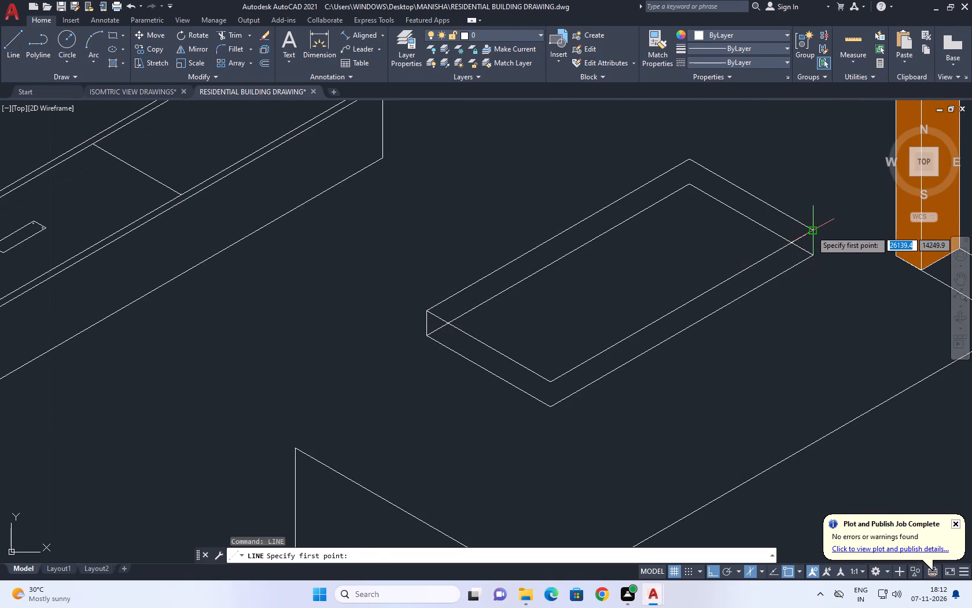
pyautogui.click(811, 230)
pyautogui.moveTo(810, 255); pyautogui.dragTo(819, 257)
pyautogui.rightClick(794, 196)
pyautogui.click(828, 211)
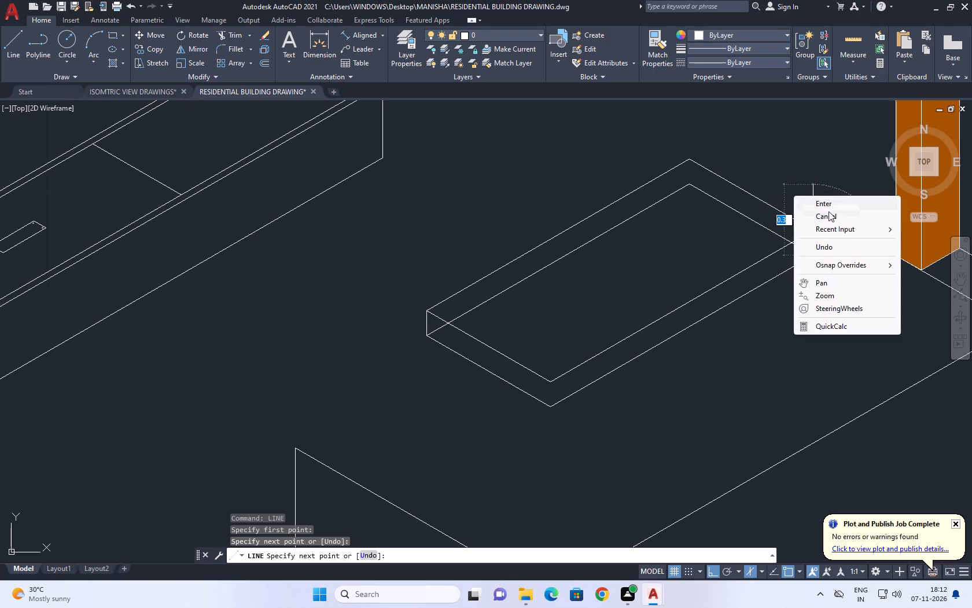
# Trim the lower rectangle's hidden lines inside the top face and their leftover stubs at both side corners of the slab.
pyautogui.click(220, 38)
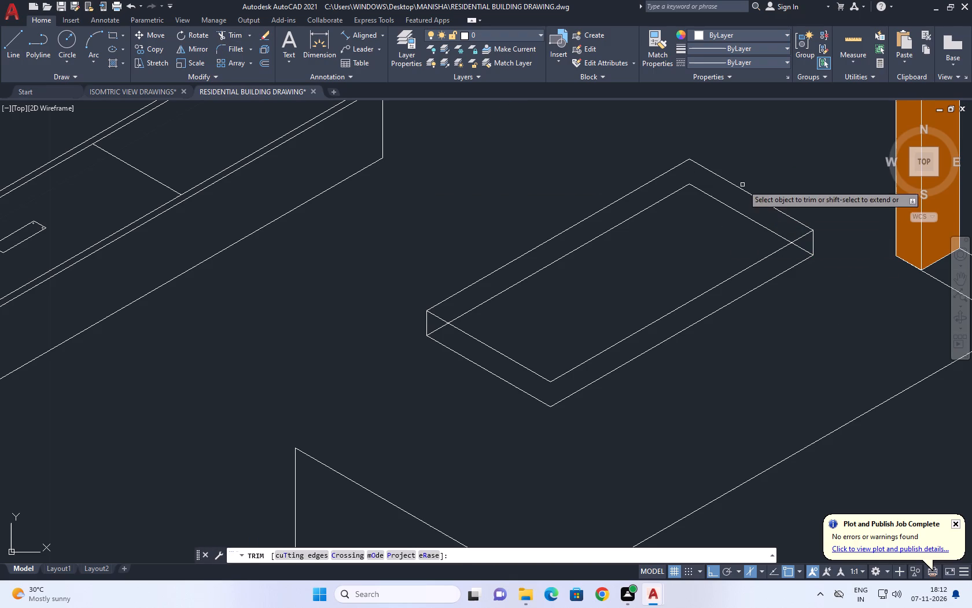
pyautogui.click(739, 200)
pyautogui.click(701, 235)
pyautogui.click(686, 193)
pyautogui.moveTo(645, 196); pyautogui.dragTo(645, 204)
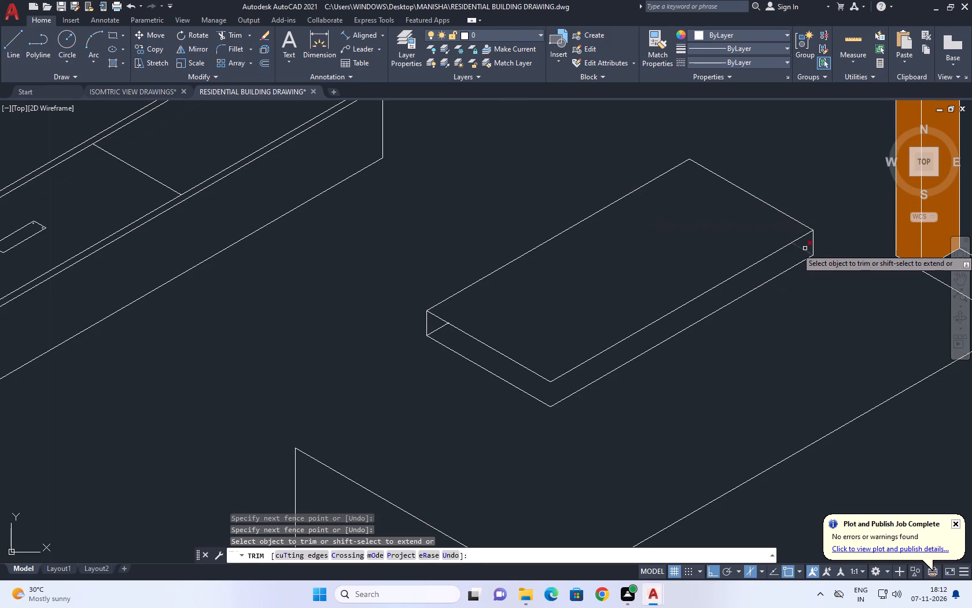
pyautogui.click(805, 247)
pyautogui.click(794, 258)
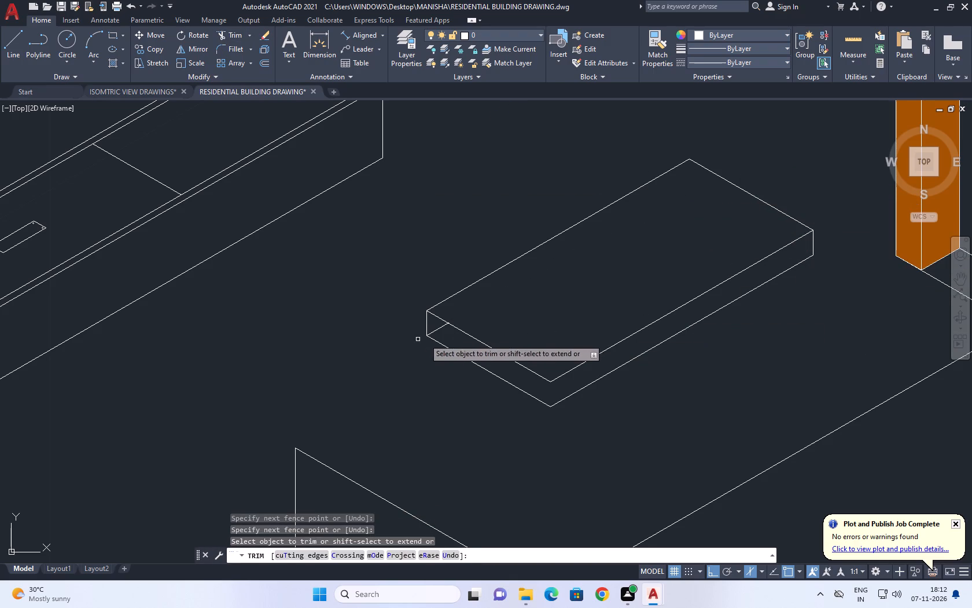
pyautogui.click(439, 329)
pyautogui.rightClick(490, 303)
pyautogui.click(522, 316)
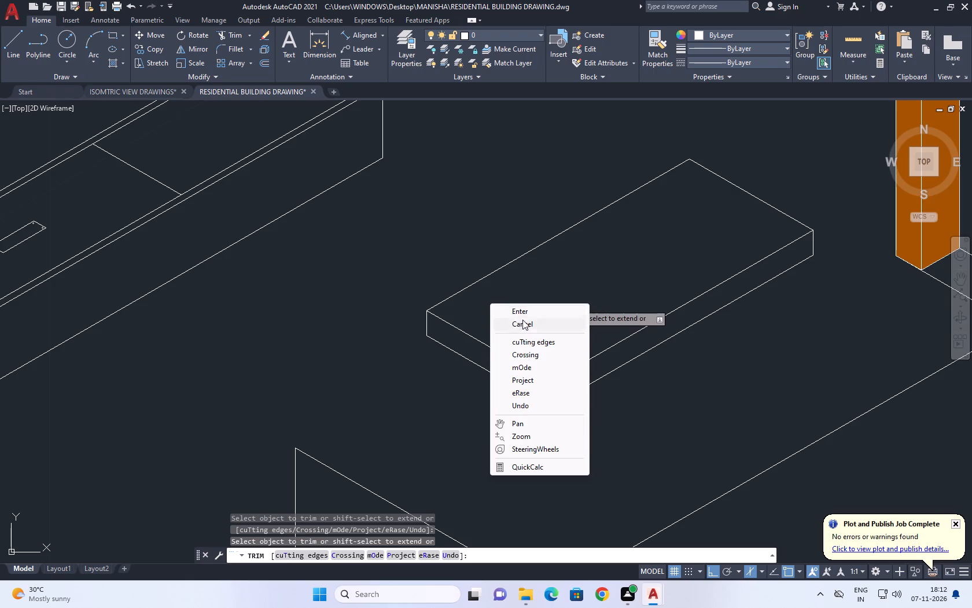
# Draw one leg face below the slab's front corner: a vertical line about 0.3 units down, a short bottom edge, and a vertical back up past the slab.
pyautogui.scroll(-1, 530, 317)
pyautogui.moveTo(537, 314); pyautogui.dragTo(539, 322, button='middle')
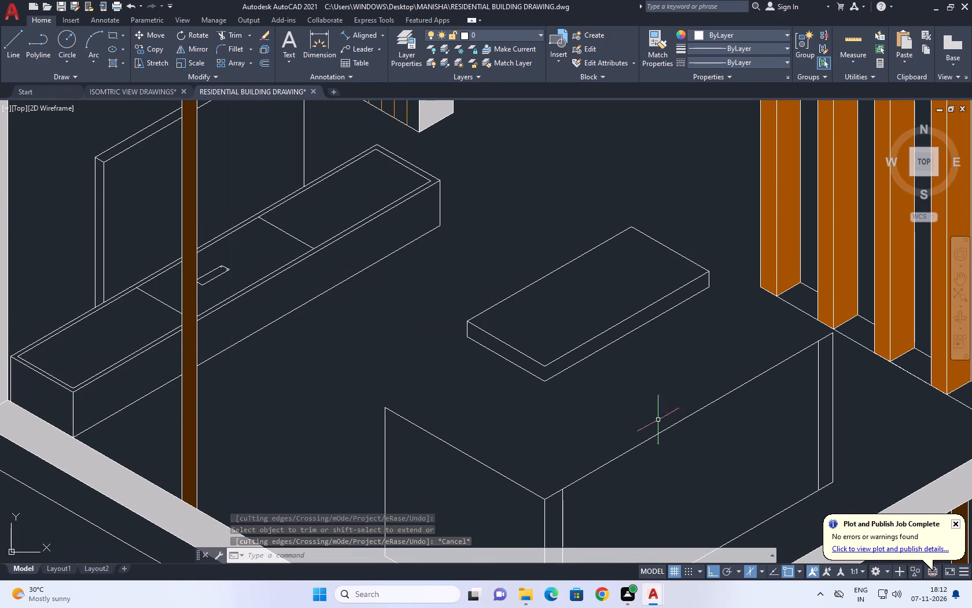
pyautogui.scroll(-2, 581, 339)
pyautogui.moveTo(576, 360); pyautogui.dragTo(581, 369, button='middle')
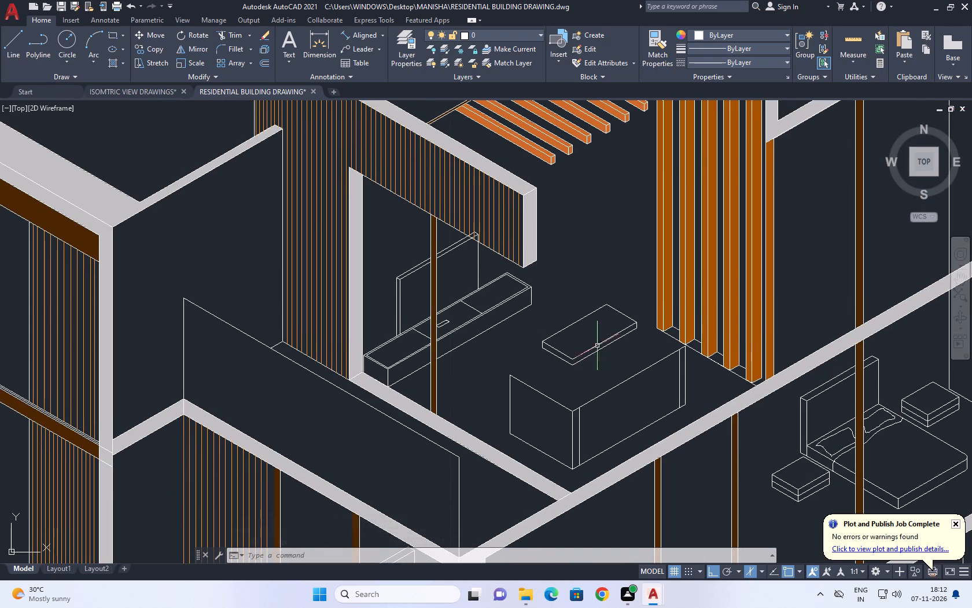
pyautogui.click(10, 54)
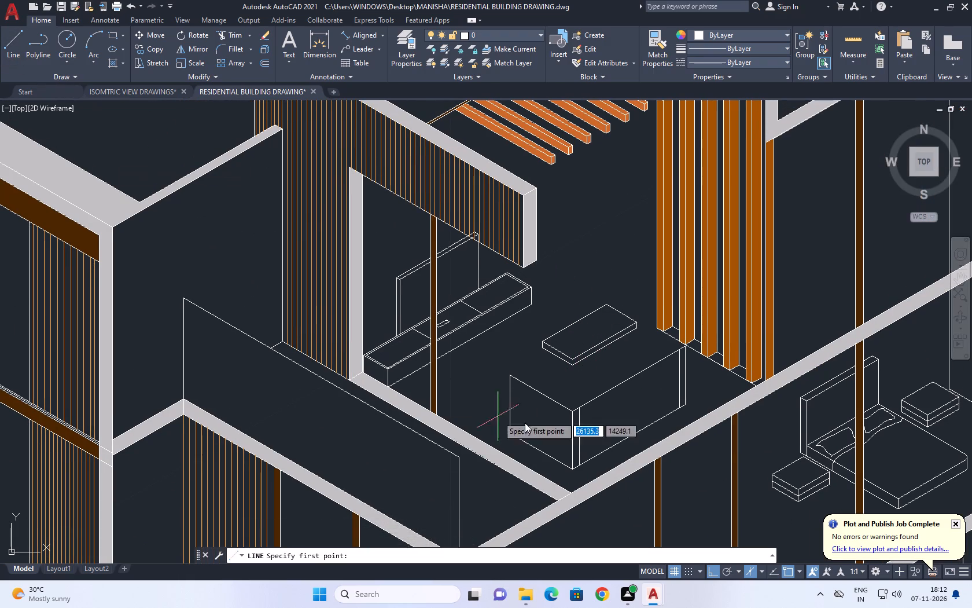
pyautogui.scroll(3, 552, 382)
pyautogui.click(609, 327)
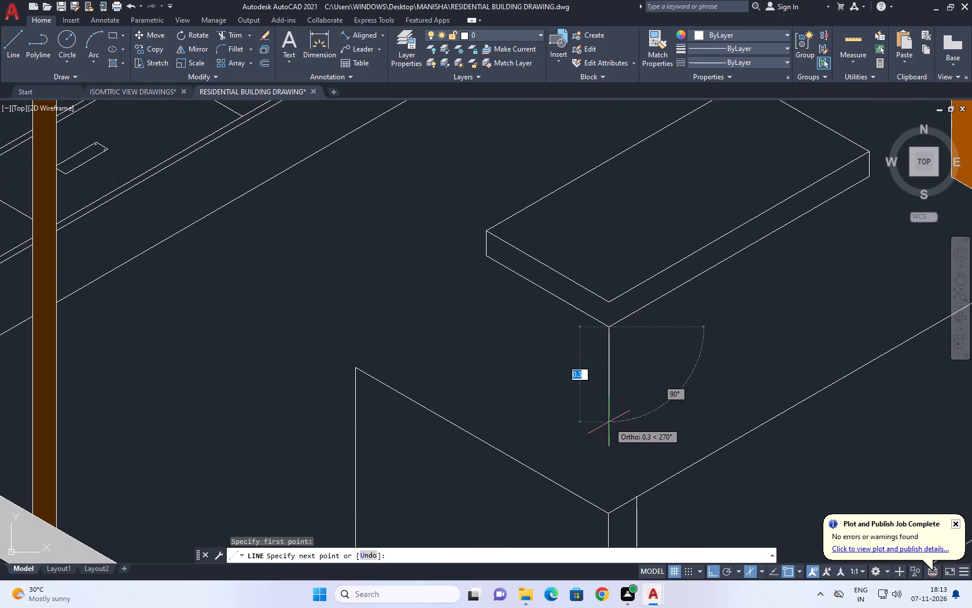
pyautogui.click(607, 427)
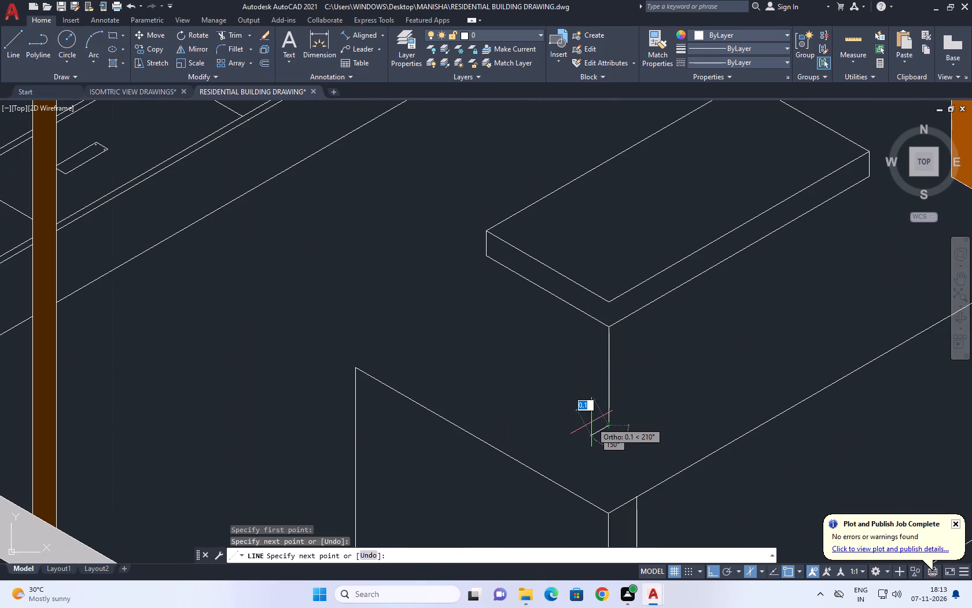
pyautogui.press('F5')
pyautogui.scroll(2, 595, 420)
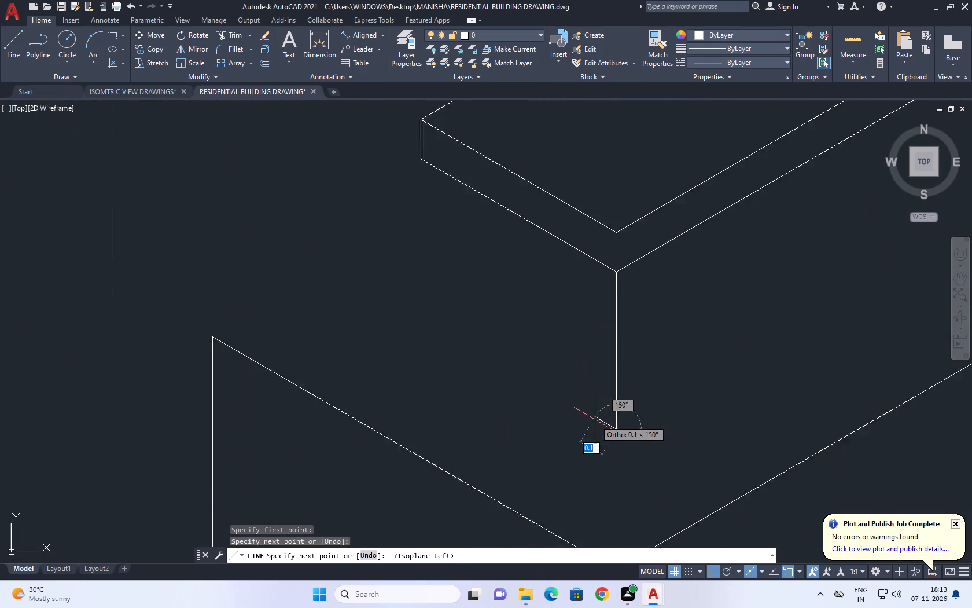
pyautogui.scroll(1, 595, 420)
pyautogui.click(629, 434)
pyautogui.scroll(-3, 624, 372)
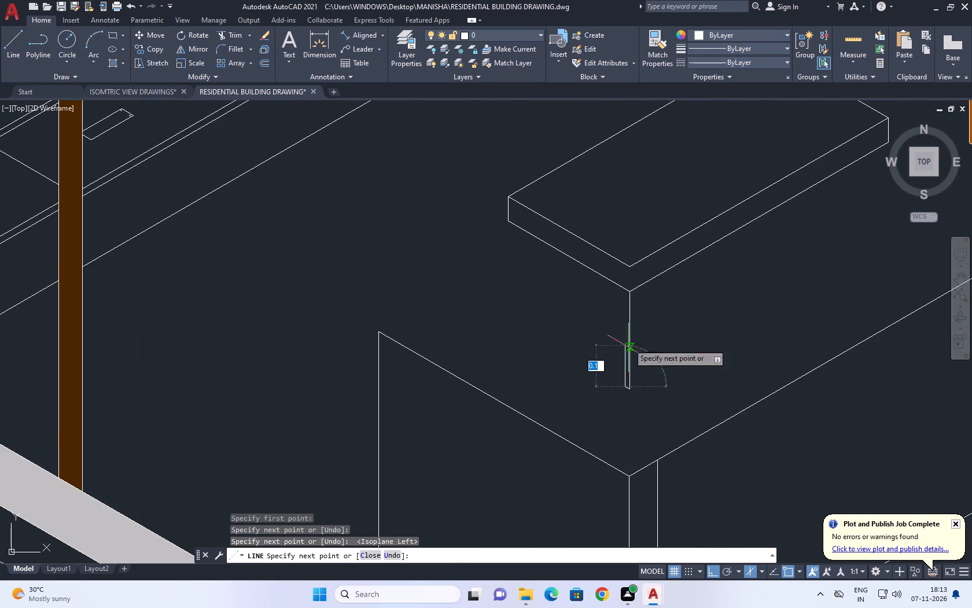
pyautogui.scroll(1, 616, 244)
pyautogui.click(623, 227)
pyautogui.press('space')
pyautogui.press('space')
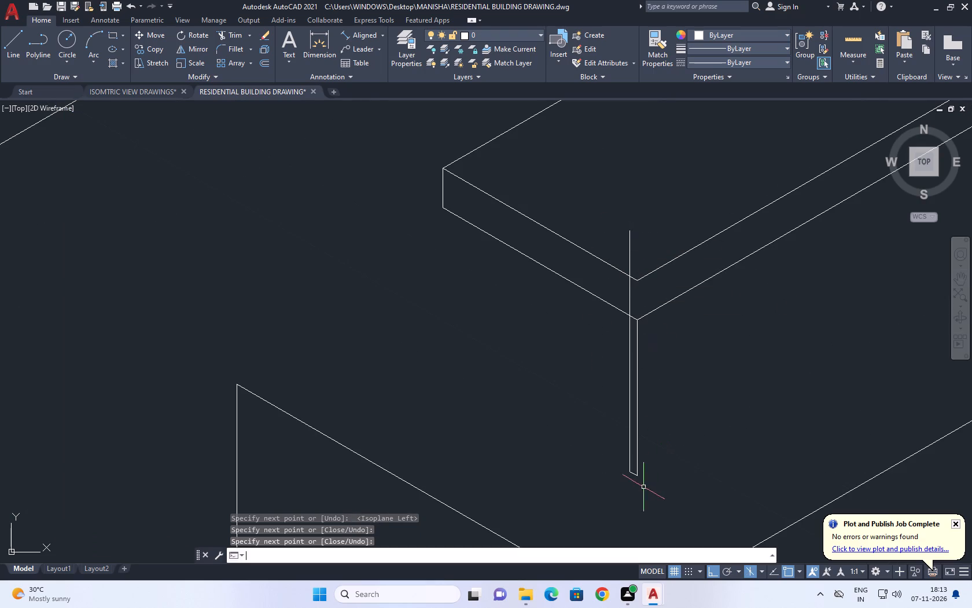
# Draw the front leg's second face: a short bottom edge from its foot parallel to the slab's long side, and a vertical about 0.5 units up past the slab.
pyautogui.click(636, 475)
pyautogui.scroll(1, 647, 470)
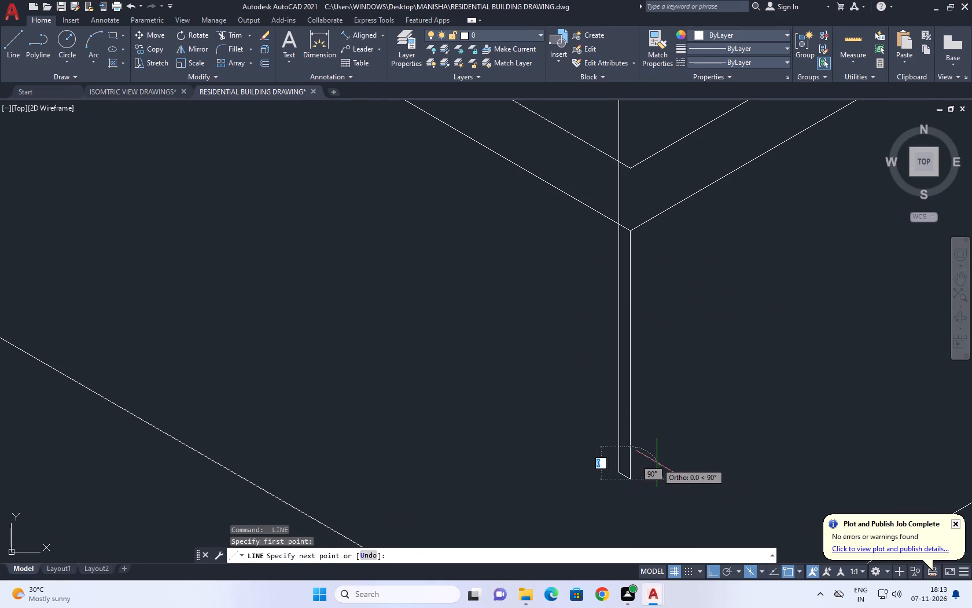
pyautogui.press('F5')
pyautogui.click(642, 471)
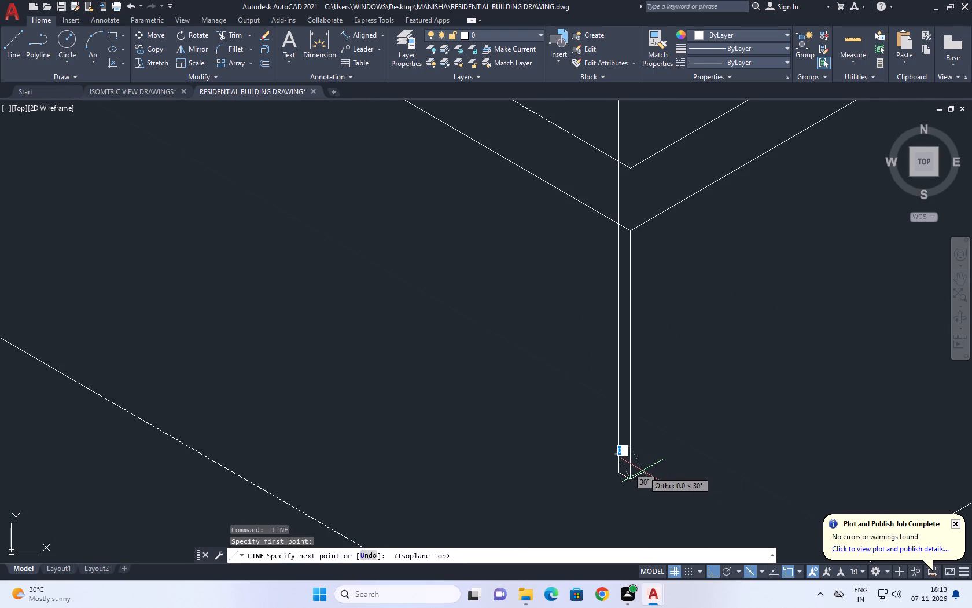
pyautogui.scroll(-1, 645, 323)
pyautogui.moveTo(648, 316); pyautogui.dragTo(651, 334, button='middle')
pyautogui.press('F5')
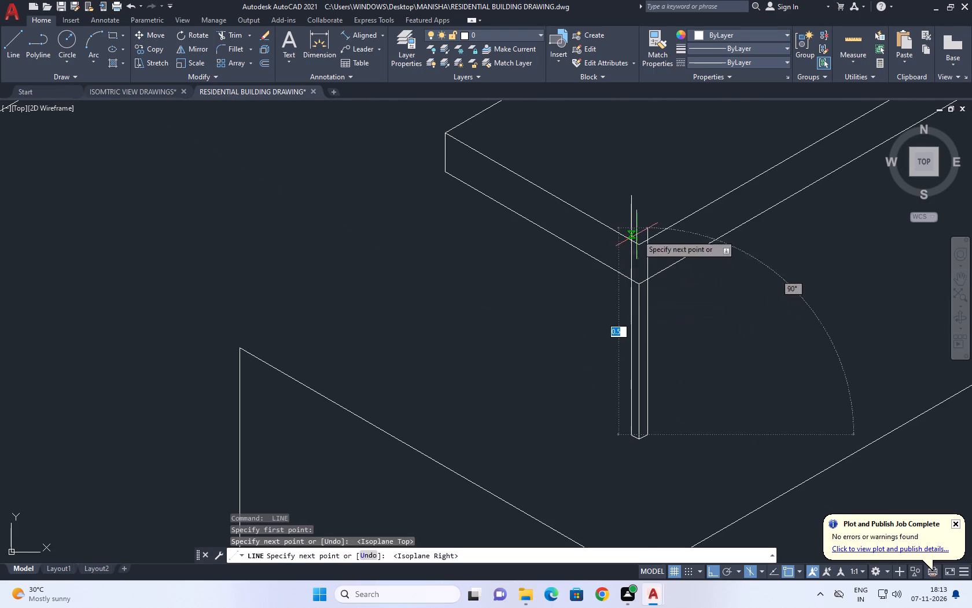
pyautogui.click(650, 207)
pyautogui.press('space')
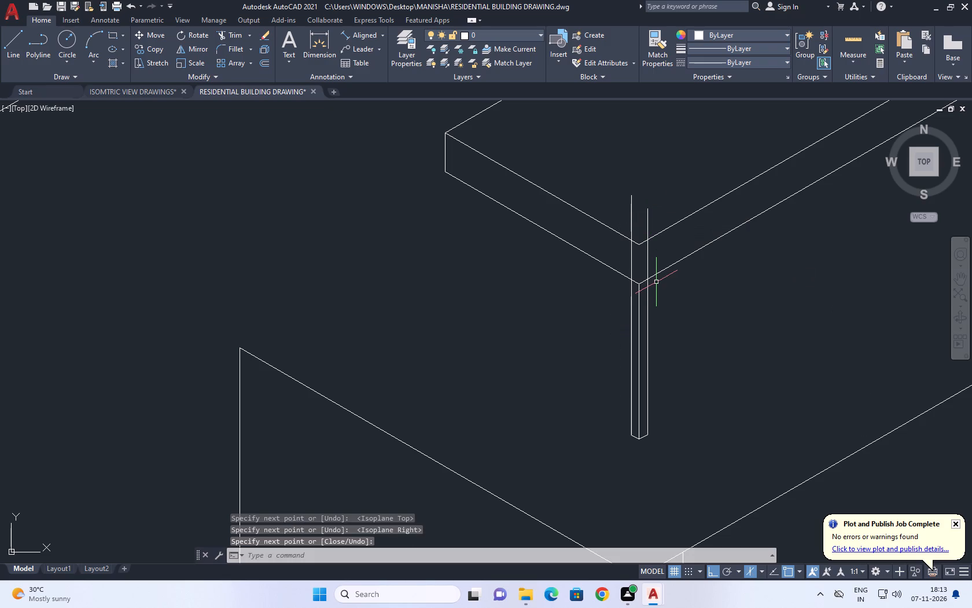
# Trim the front leg's outer vertical lines where they extend above the slab's lower edges.
pyautogui.press('t')
pyautogui.press('r')
pyautogui.press('space')
pyautogui.click(663, 204)
pyautogui.click(625, 224)
pyautogui.click(650, 252)
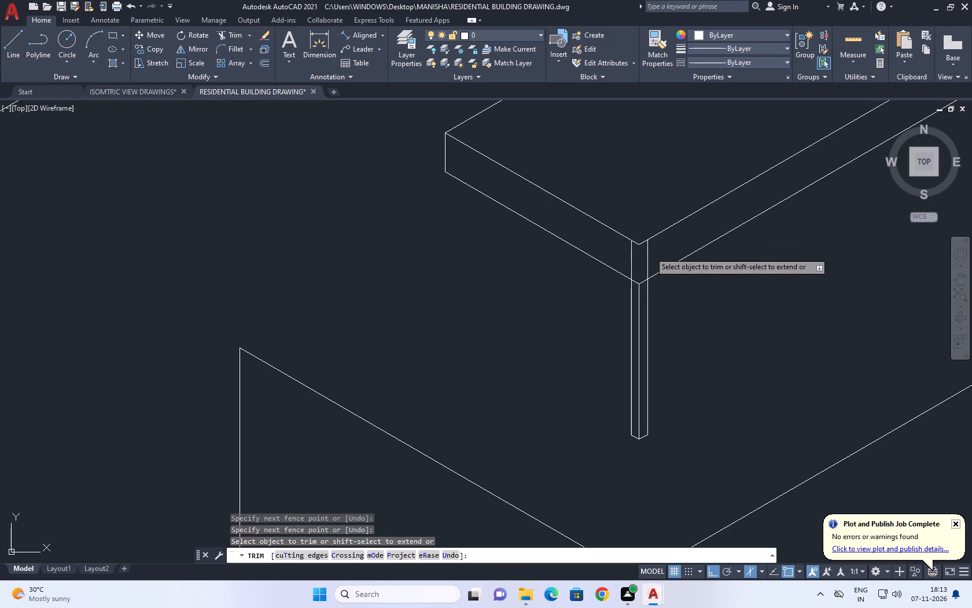
pyautogui.click(620, 260)
pyautogui.scroll(-2, 662, 298)
pyautogui.press('space')
# Copy the five lines of the front leg from its top centre point to the lower end of the slab's right corner.
pyautogui.scroll(-2, 633, 327)
pyautogui.scroll(4, 657, 330)
pyautogui.click(625, 320)
pyautogui.click(581, 386)
pyautogui.moveTo(606, 295); pyautogui.dragTo(624, 336, button='middle')
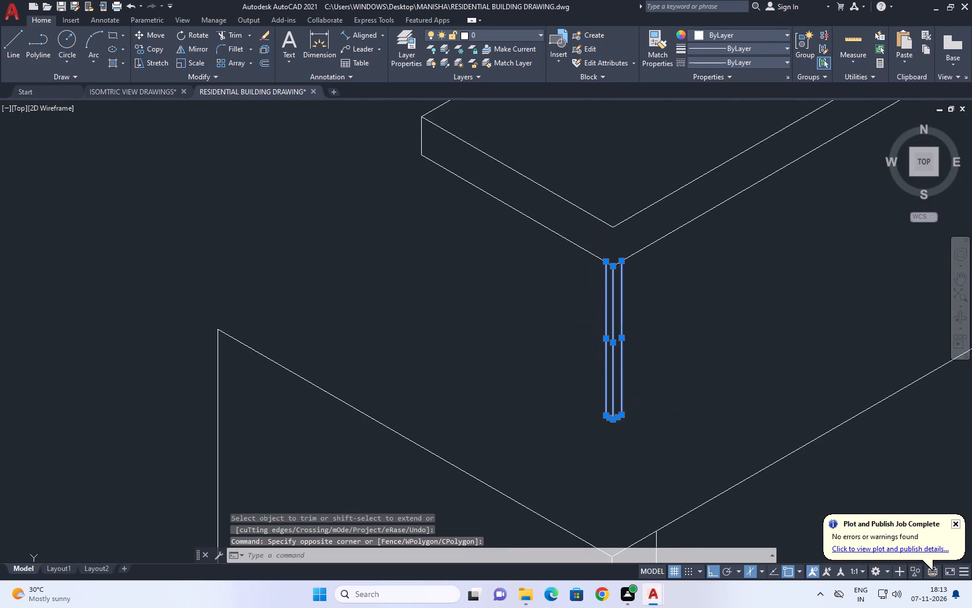
pyautogui.write('CO')
pyautogui.press('space')
pyautogui.click(613, 269)
pyautogui.scroll(-2, 638, 259)
pyautogui.scroll(3, 779, 195)
pyautogui.moveTo(794, 178); pyautogui.dragTo(694, 329, button='middle')
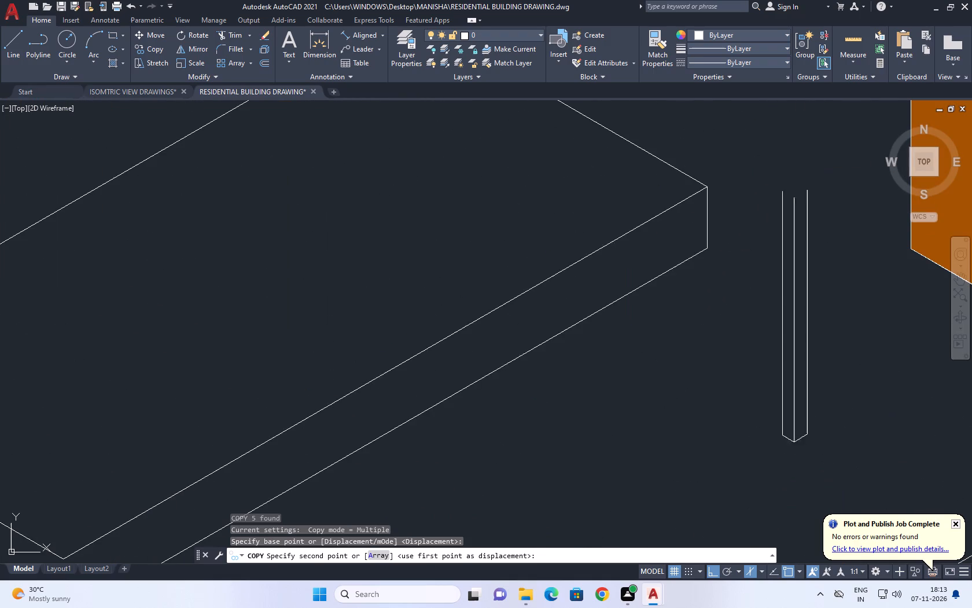
pyautogui.click(706, 246)
pyautogui.press('Escape')
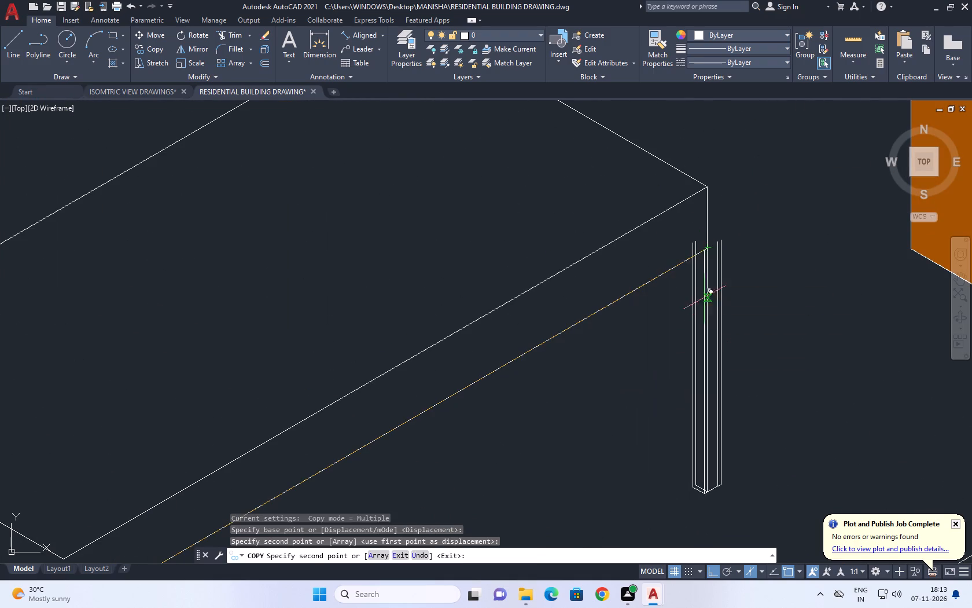
# Trim the part of the copied right leg's inner vertical that overlaps the slab's side face.
pyautogui.write('TR')
pyautogui.press('space')
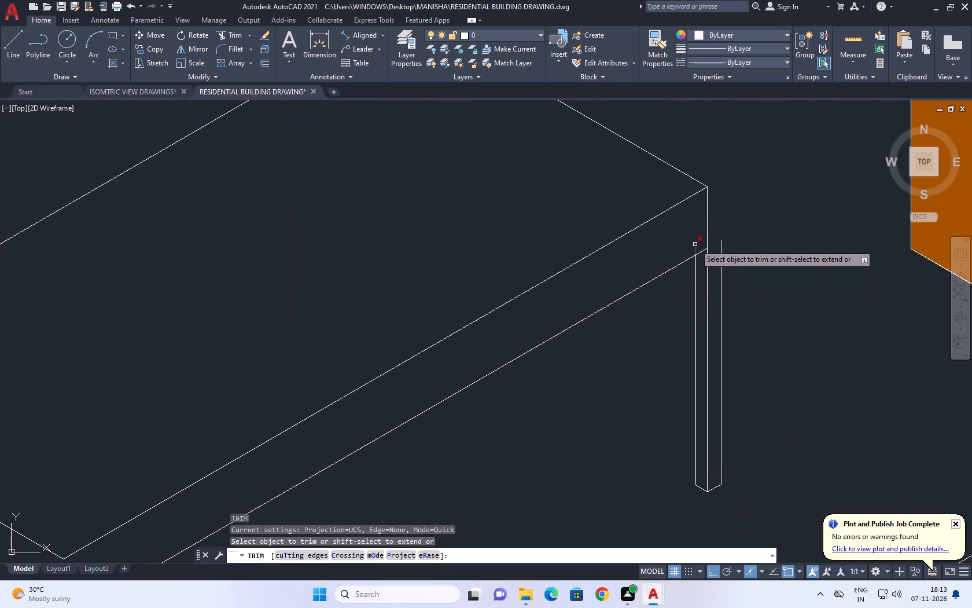
pyautogui.click(695, 243)
pyautogui.press('Escape')
# Move the whole right leg inward so the top of its outer vertical meets the slab's lower right corner.
pyautogui.click(723, 245)
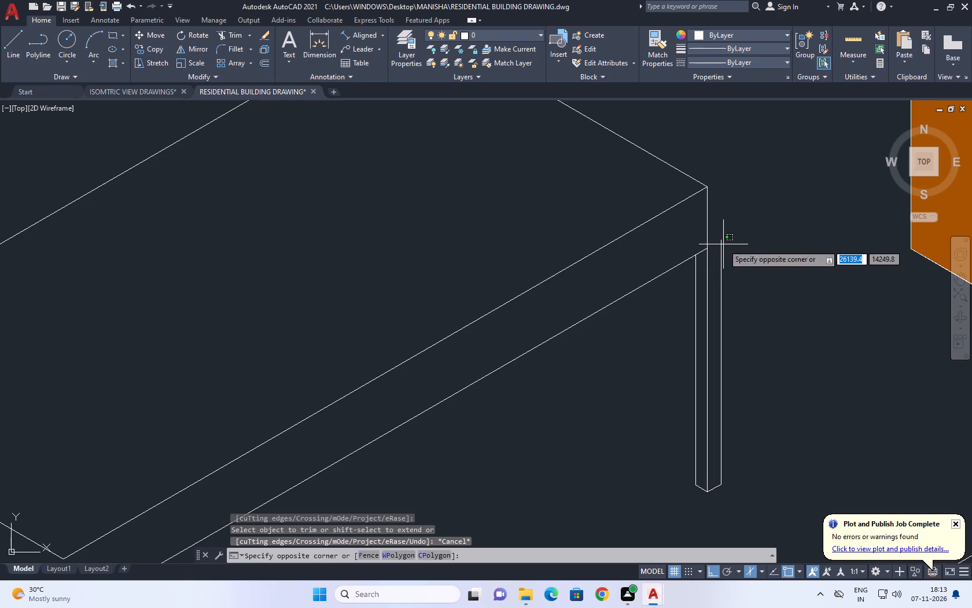
pyautogui.click(721, 245)
pyautogui.moveTo(727, 279); pyautogui.dragTo(743, 311, button='middle')
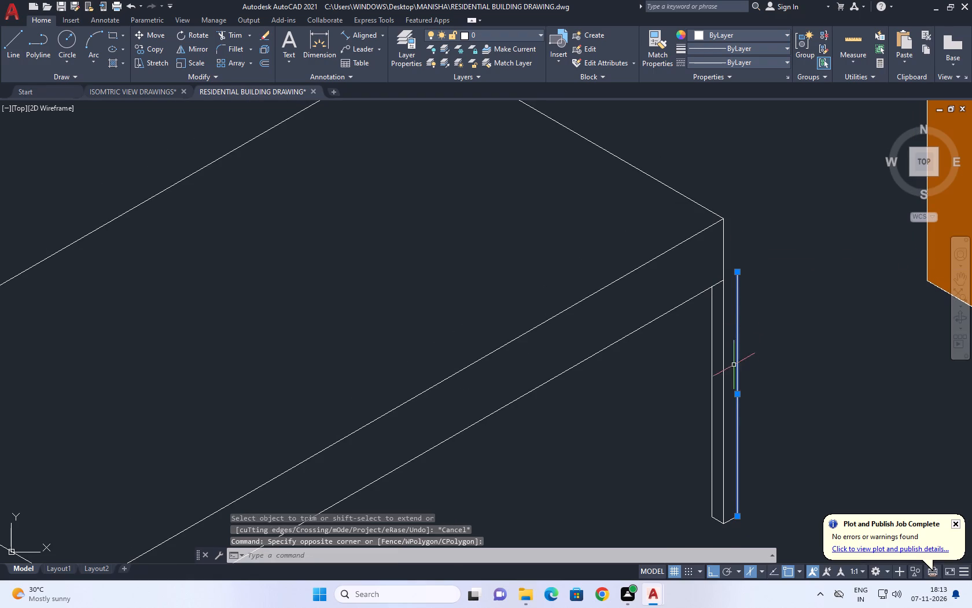
pyautogui.press('Escape')
pyautogui.click(754, 335)
pyautogui.click(703, 405)
pyautogui.moveTo(728, 428); pyautogui.dragTo(723, 340, button='middle')
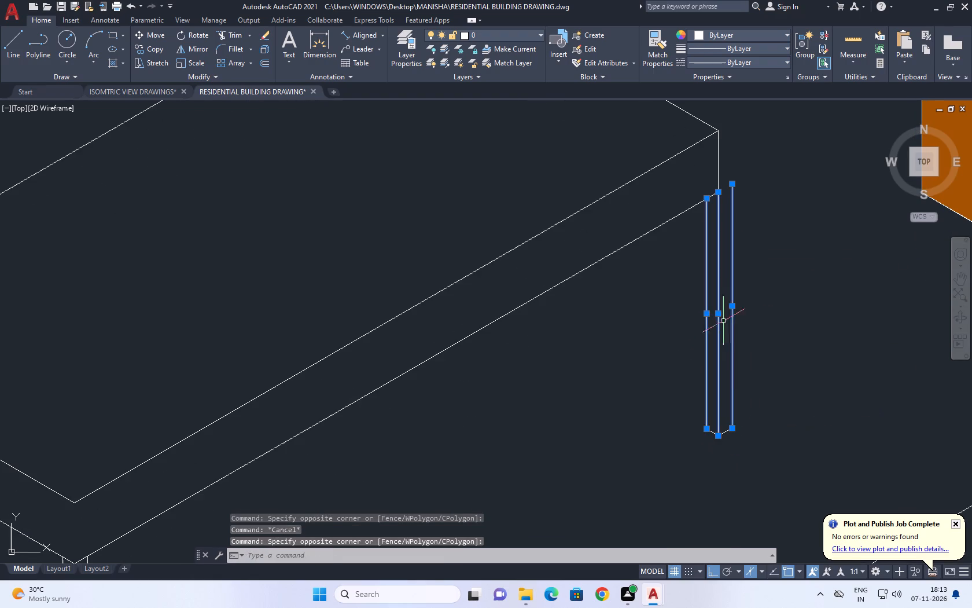
pyautogui.moveTo(759, 467); pyautogui.dragTo(732, 447)
pyautogui.moveTo(665, 400); pyautogui.dragTo(665, 405)
pyautogui.moveTo(726, 399); pyautogui.dragTo(735, 444, button='middle')
pyautogui.press('m')
pyautogui.press('space')
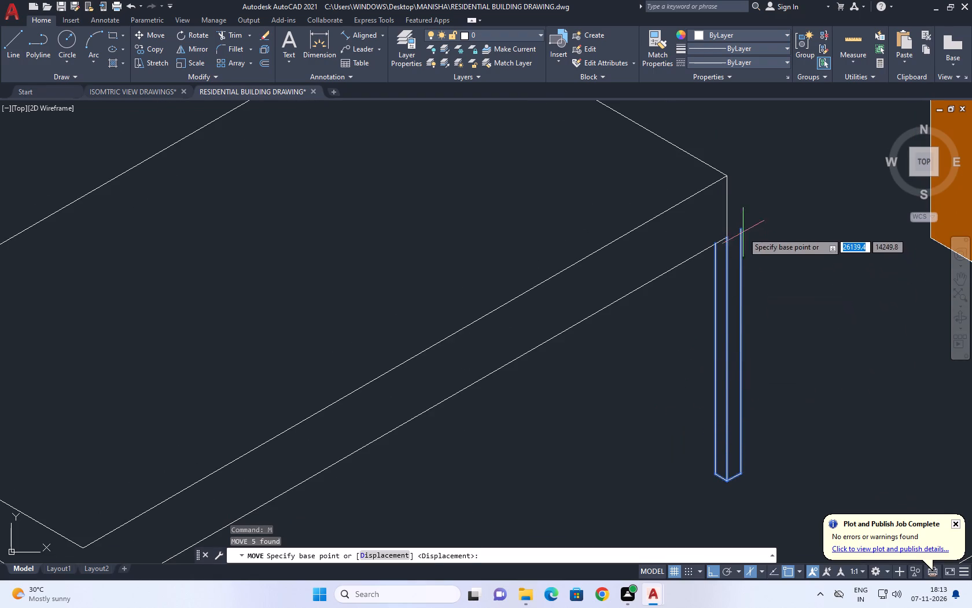
pyautogui.click(742, 230)
pyautogui.click(727, 240)
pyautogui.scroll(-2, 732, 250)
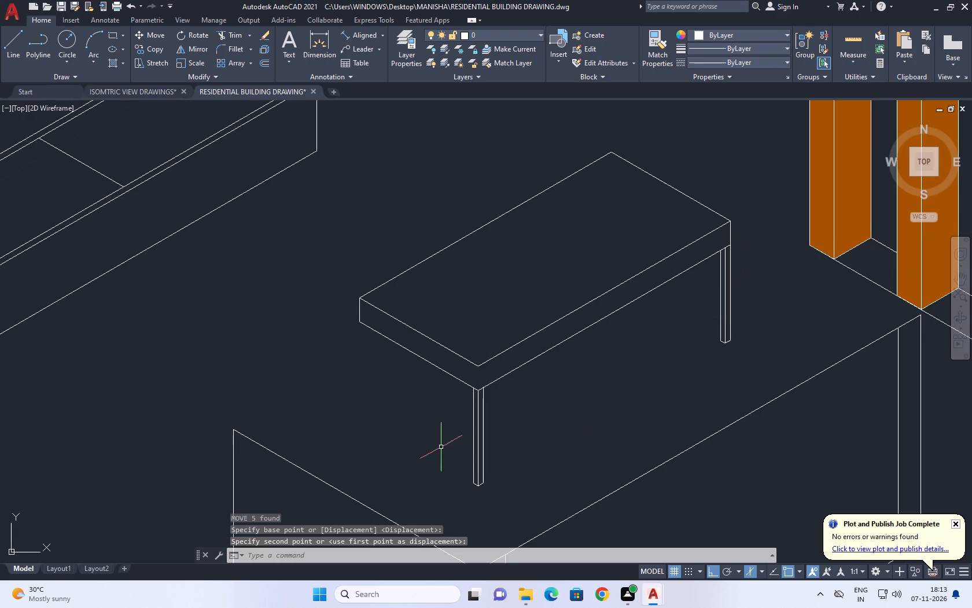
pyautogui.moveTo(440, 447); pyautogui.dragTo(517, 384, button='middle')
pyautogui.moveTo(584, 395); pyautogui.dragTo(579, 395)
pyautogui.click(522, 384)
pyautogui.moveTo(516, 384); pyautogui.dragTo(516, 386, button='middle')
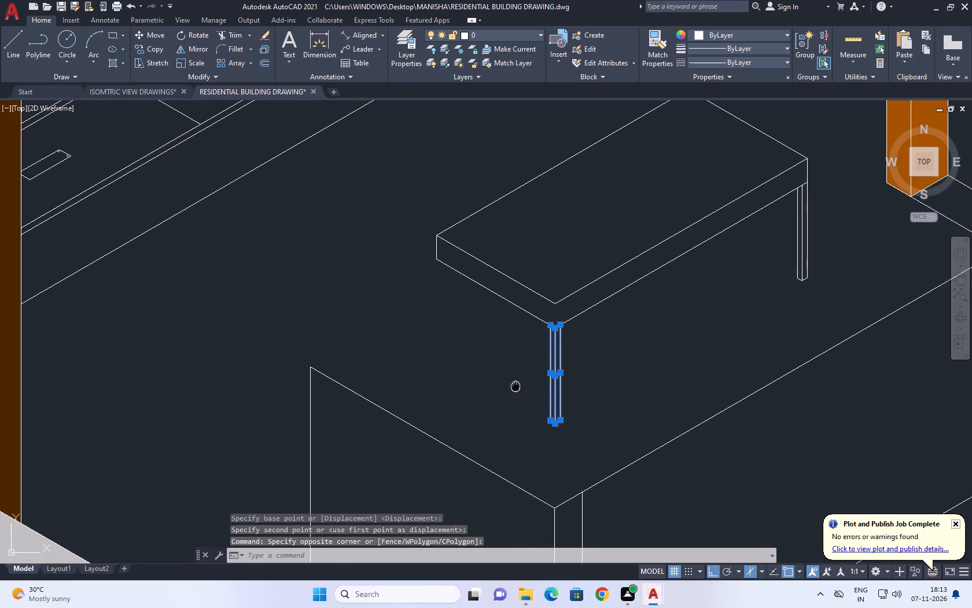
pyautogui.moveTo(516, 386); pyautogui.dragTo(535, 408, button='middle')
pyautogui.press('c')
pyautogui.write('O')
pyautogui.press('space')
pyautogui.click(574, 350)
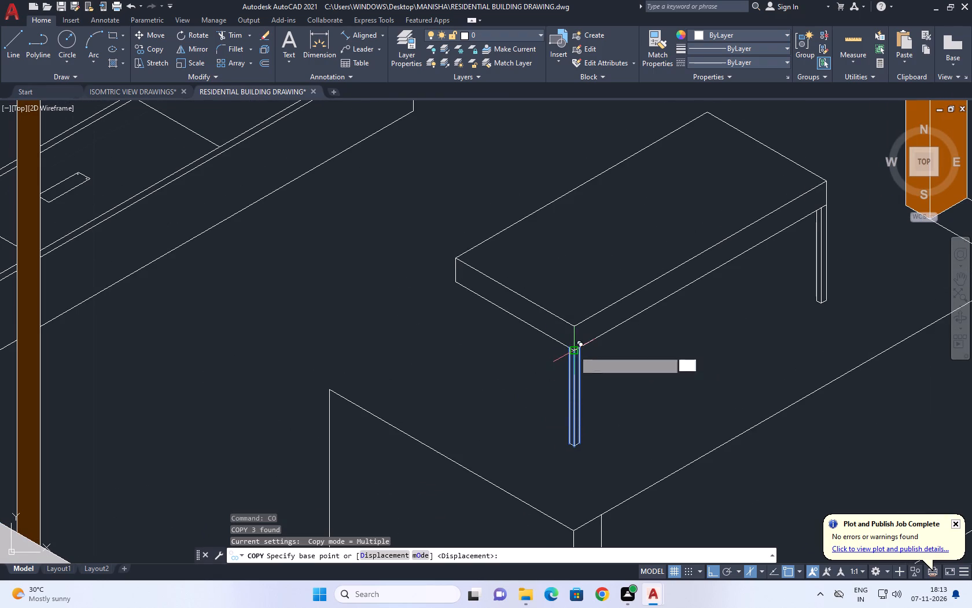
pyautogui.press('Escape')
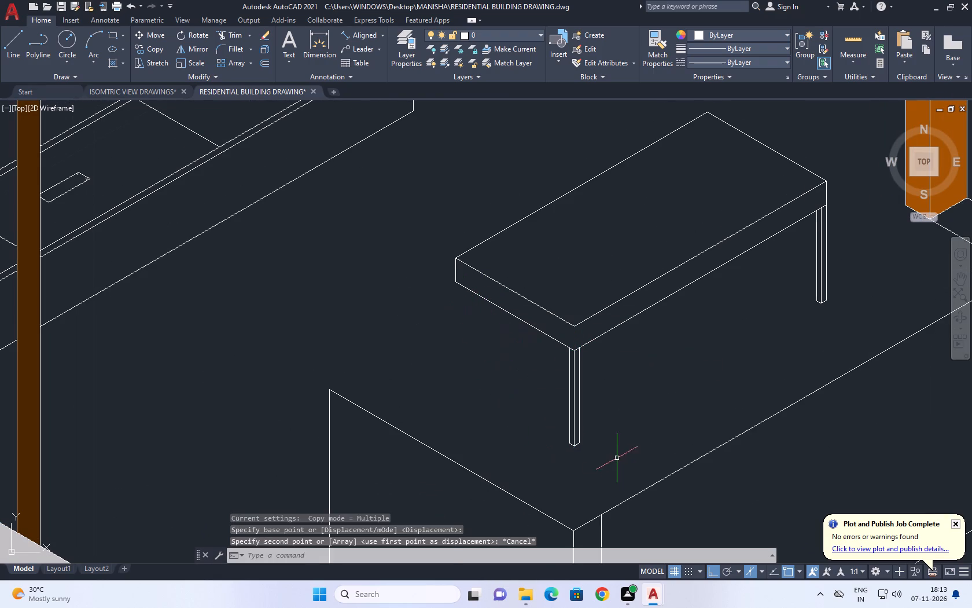
# Copy the complete front leg, including its bottom edges, from its top centre point to the slab's lower left corner.
pyautogui.moveTo(605, 459); pyautogui.dragTo(595, 454)
pyautogui.moveTo(561, 426); pyautogui.dragTo(551, 423)
pyautogui.moveTo(566, 437); pyautogui.dragTo(581, 456, button='middle')
pyautogui.press('c')
pyautogui.press('o')
pyautogui.press('space')
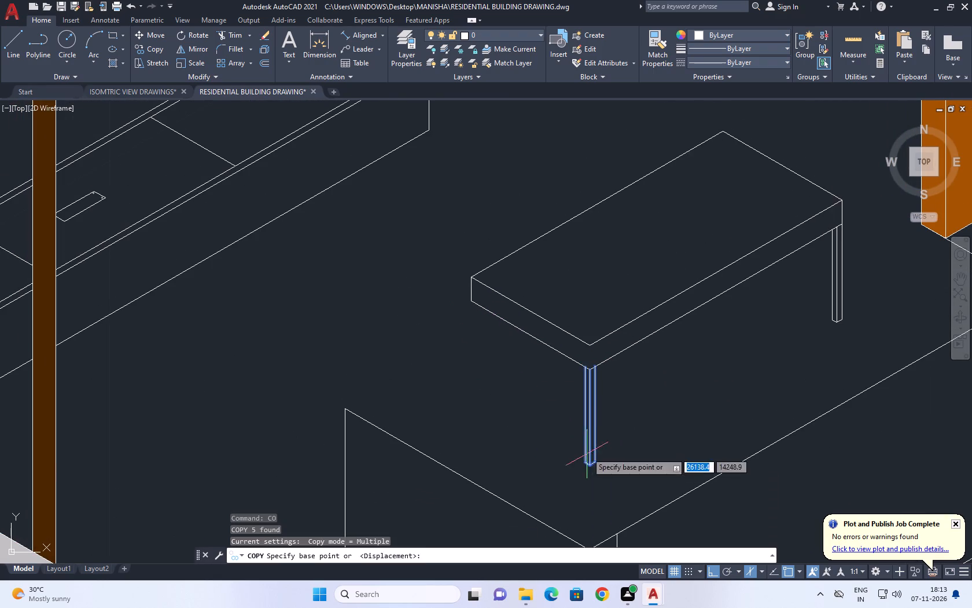
pyautogui.scroll(2, 587, 378)
pyautogui.click(594, 356)
pyautogui.scroll(-4, 583, 354)
pyautogui.scroll(2, 499, 309)
pyautogui.click(526, 316)
pyautogui.press('Escape')
# Move the left leg's three vertical lines inward so the top of the outermost one meets the slab's lower left corner.
pyautogui.click(543, 371)
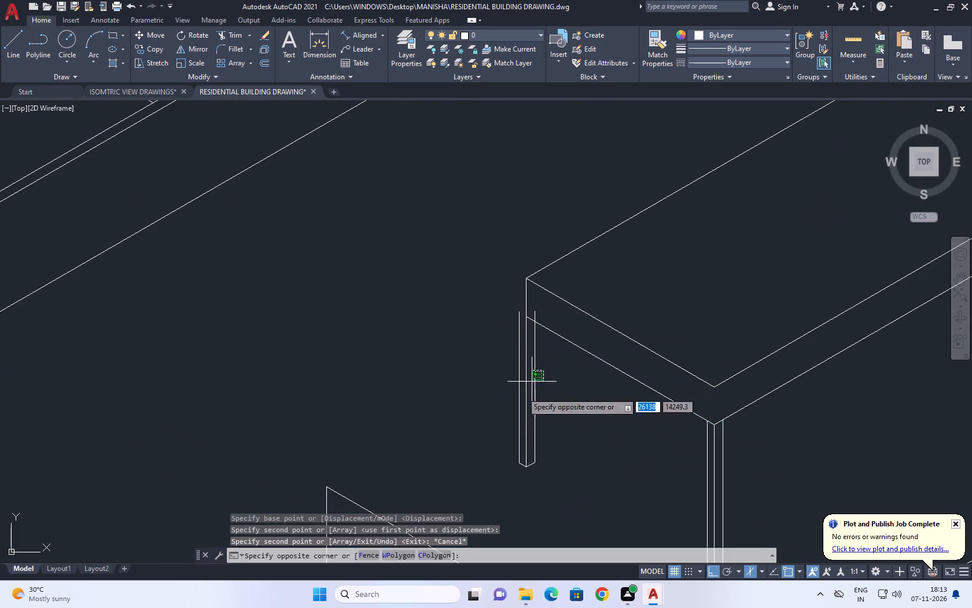
pyautogui.click(486, 422)
pyautogui.moveTo(544, 445); pyautogui.dragTo(566, 484, button='middle')
pyautogui.press('m')
pyautogui.press('space')
pyautogui.scroll(1, 544, 367)
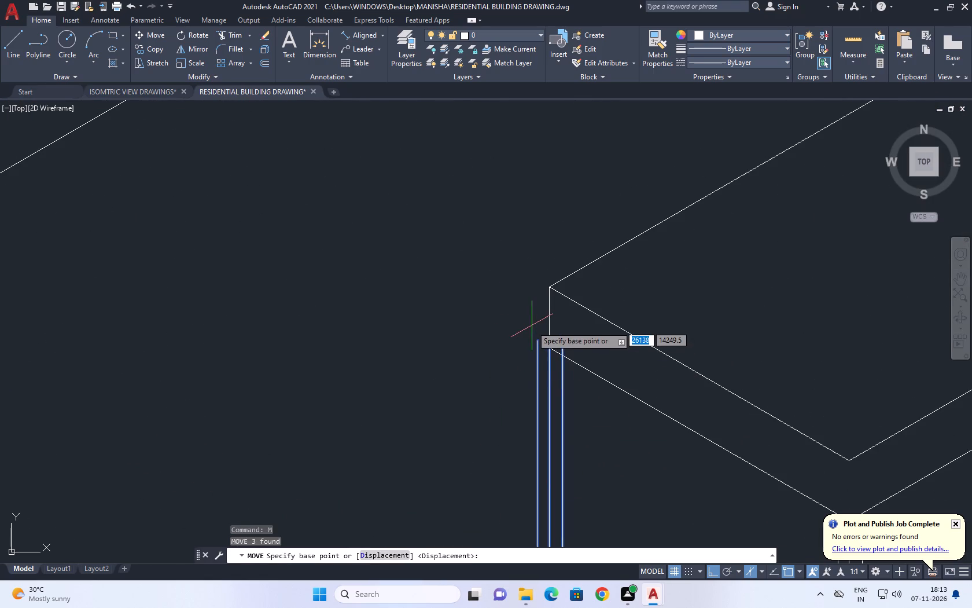
pyautogui.click(538, 340)
pyautogui.moveTo(550, 350); pyautogui.dragTo(561, 356)
pyautogui.scroll(-2, 629, 336)
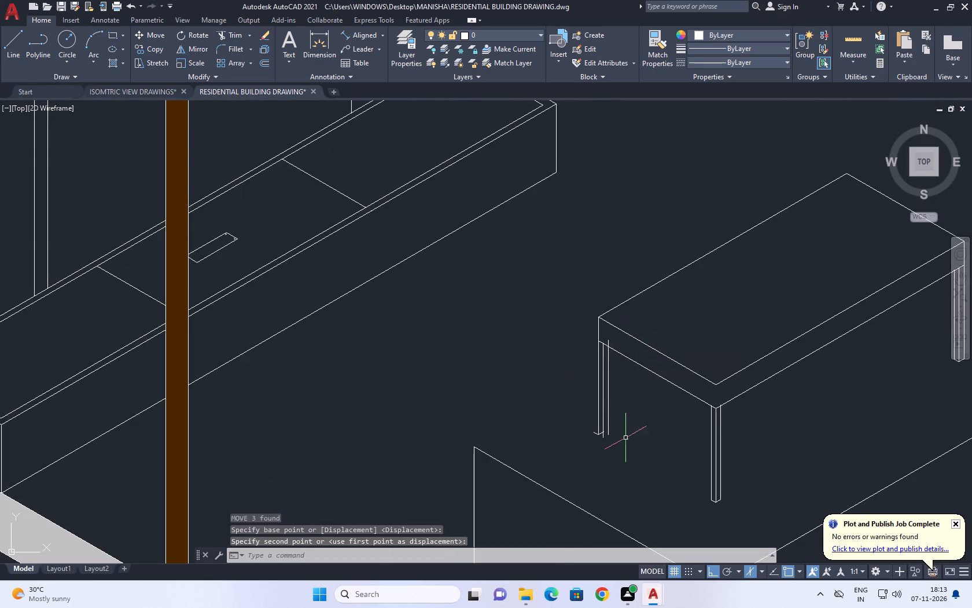
# Move the left leg's two bottom edges so they join the lower ends of its shifted vertical lines.
pyautogui.scroll(4, 588, 445)
pyautogui.click(614, 396)
pyautogui.click(597, 395)
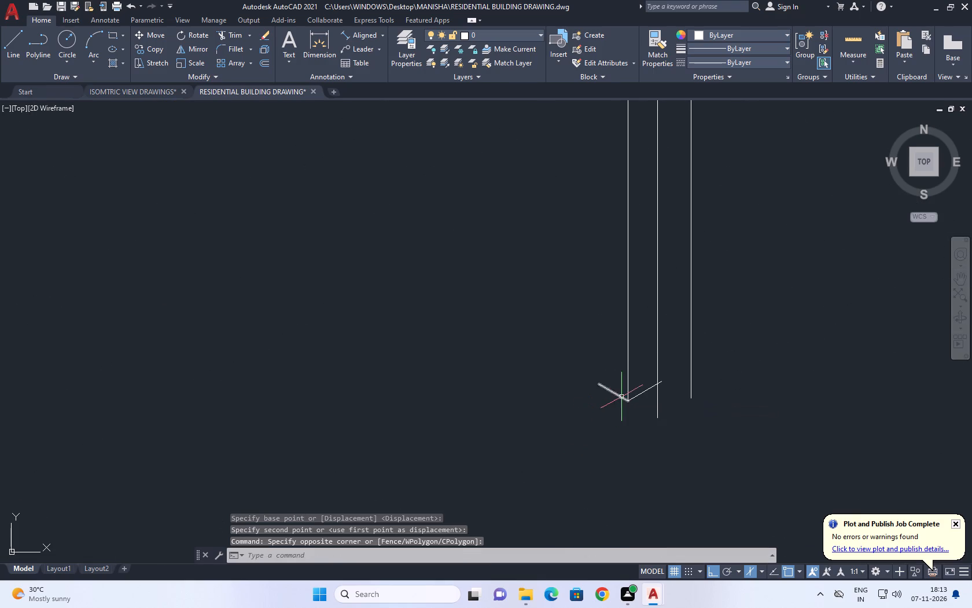
pyautogui.scroll(1, 623, 397)
pyautogui.click(640, 398)
pyautogui.click(607, 392)
pyautogui.moveTo(648, 419); pyautogui.dragTo(584, 429, button='middle')
pyautogui.press('m')
pyautogui.press('space')
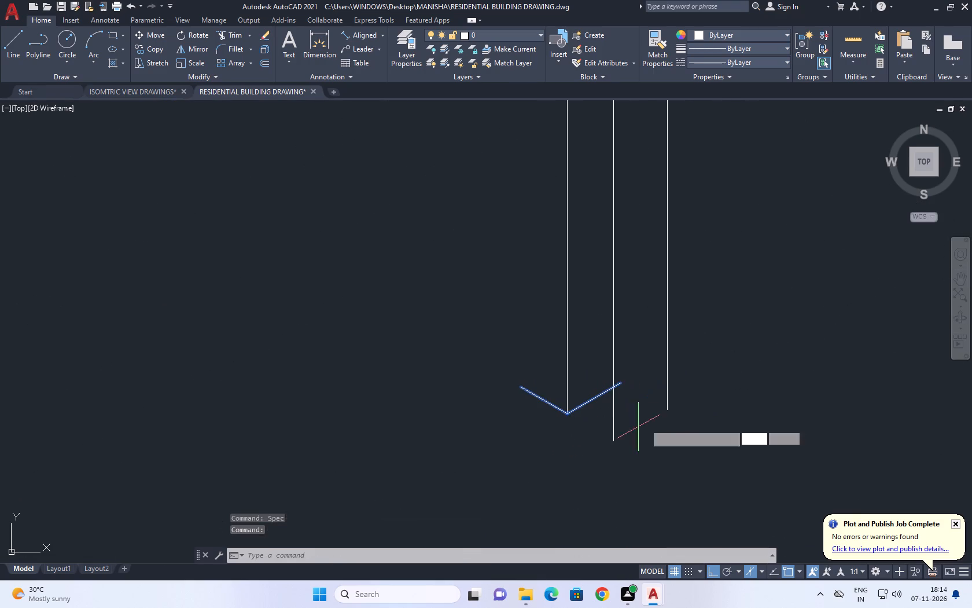
pyautogui.click(623, 384)
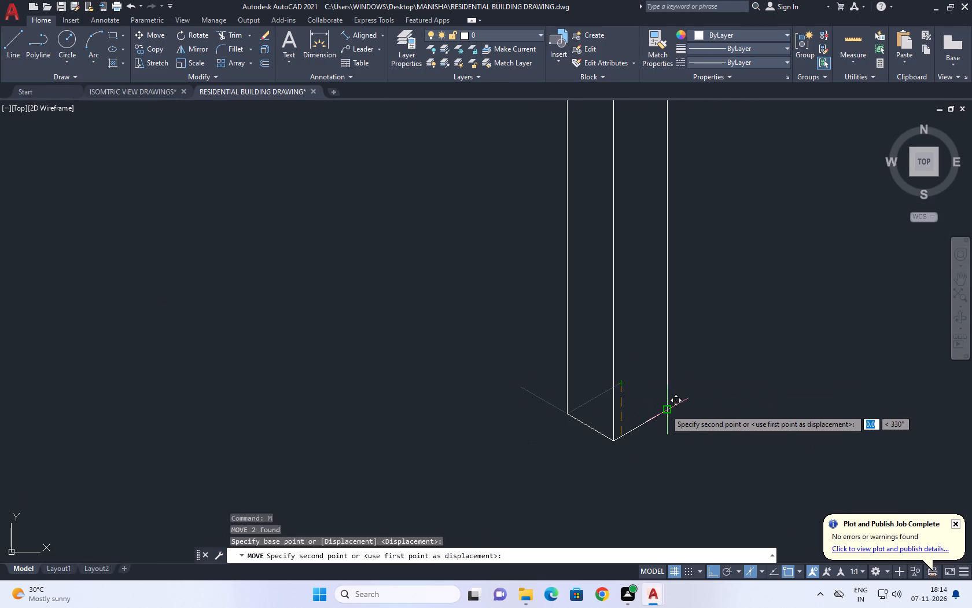
pyautogui.click(666, 410)
# Trim the left leg's innermost vertical where it extends above the slab's lower edge.
pyautogui.scroll(-3, 653, 404)
pyautogui.moveTo(643, 298); pyautogui.dragTo(616, 399, button='middle')
pyautogui.press('t')
pyautogui.press('r')
pyautogui.press('space')
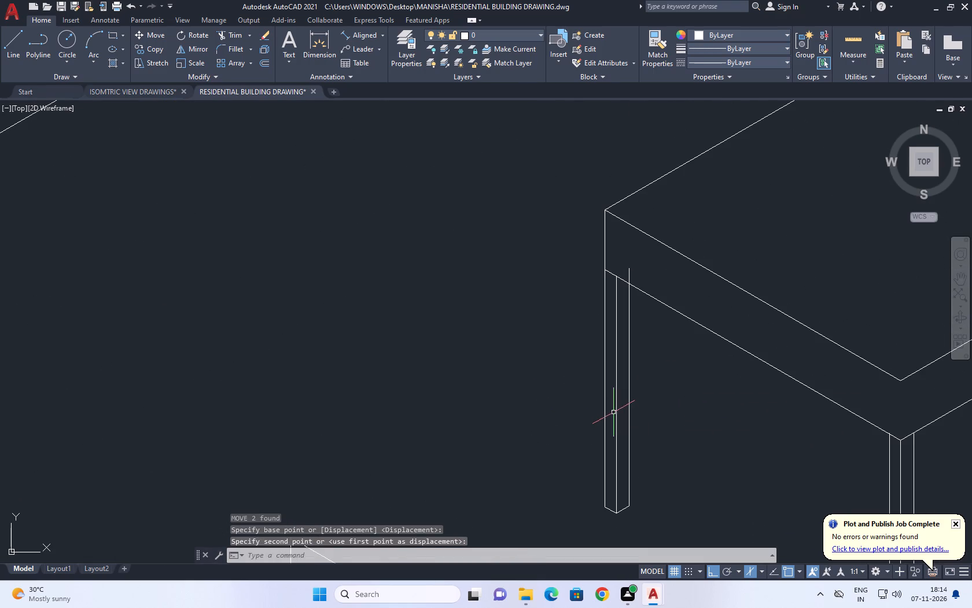
pyautogui.click(631, 276)
pyautogui.press('space')
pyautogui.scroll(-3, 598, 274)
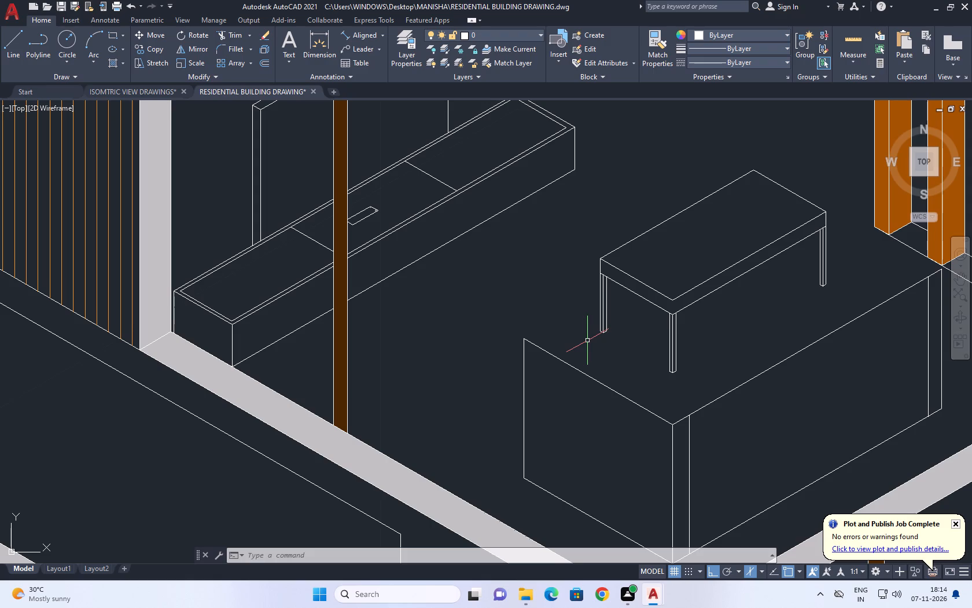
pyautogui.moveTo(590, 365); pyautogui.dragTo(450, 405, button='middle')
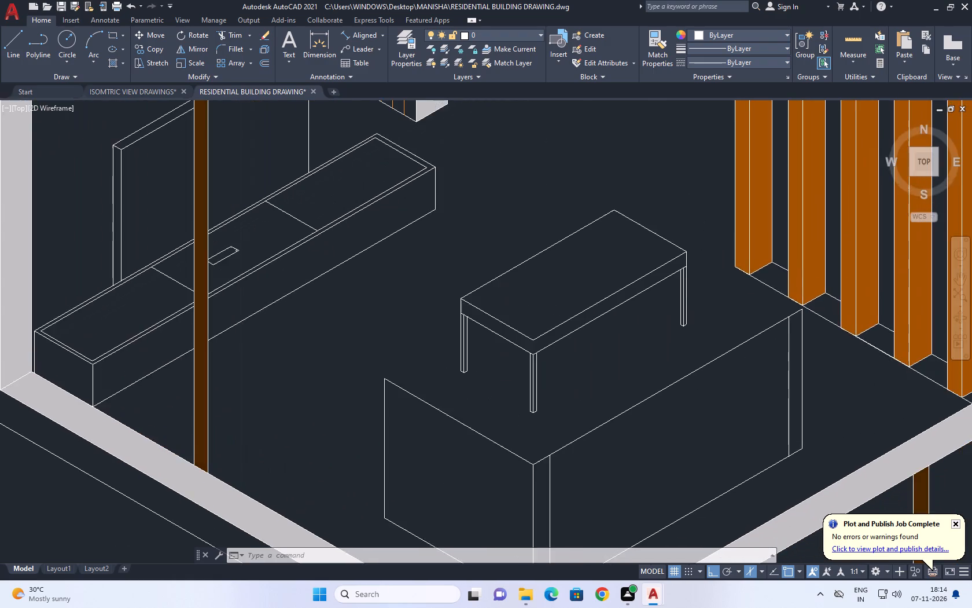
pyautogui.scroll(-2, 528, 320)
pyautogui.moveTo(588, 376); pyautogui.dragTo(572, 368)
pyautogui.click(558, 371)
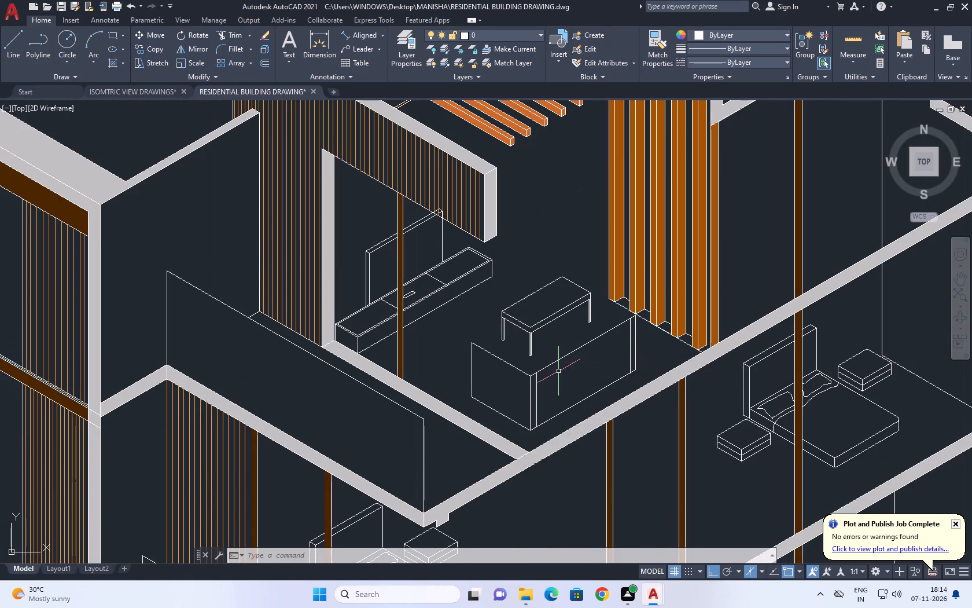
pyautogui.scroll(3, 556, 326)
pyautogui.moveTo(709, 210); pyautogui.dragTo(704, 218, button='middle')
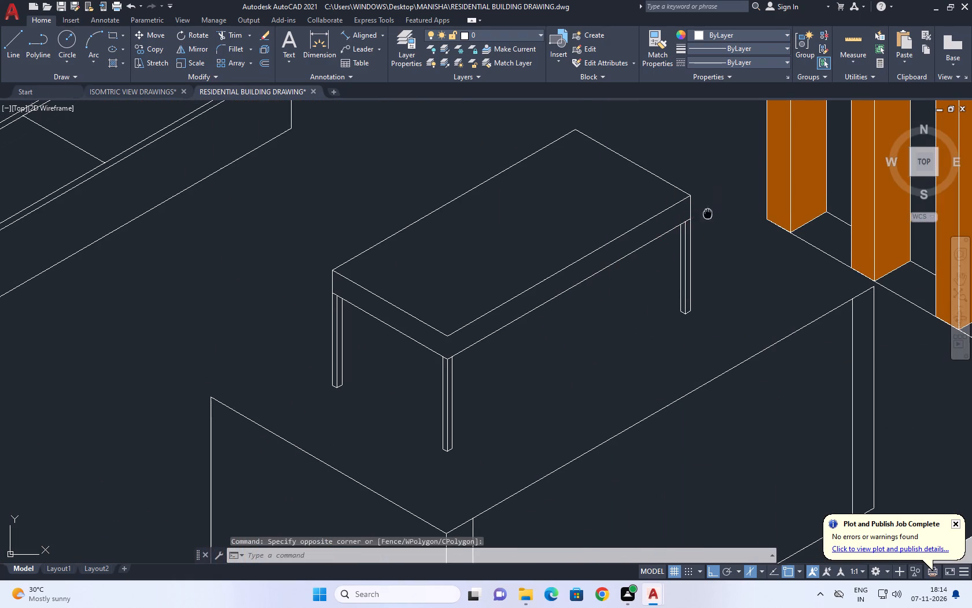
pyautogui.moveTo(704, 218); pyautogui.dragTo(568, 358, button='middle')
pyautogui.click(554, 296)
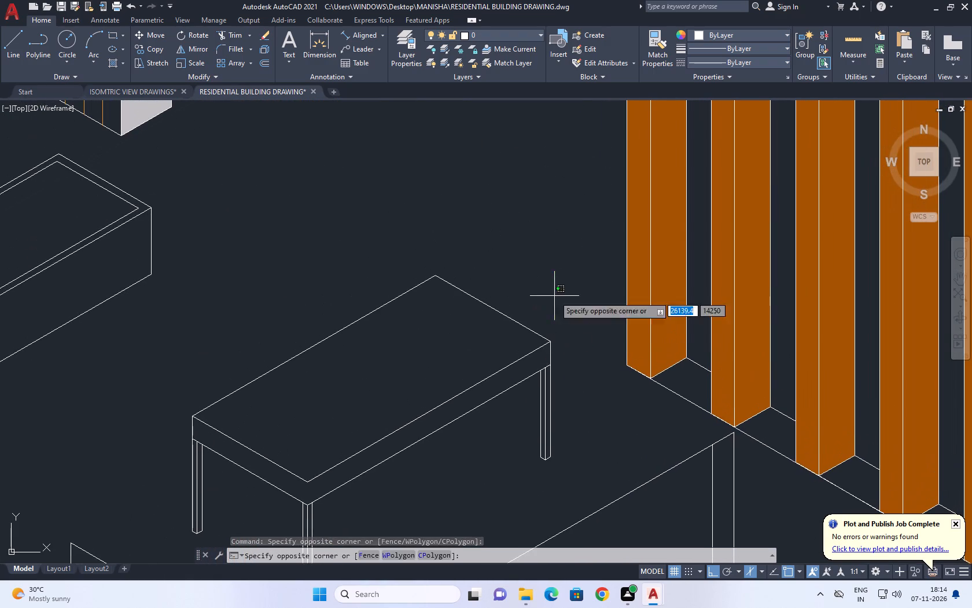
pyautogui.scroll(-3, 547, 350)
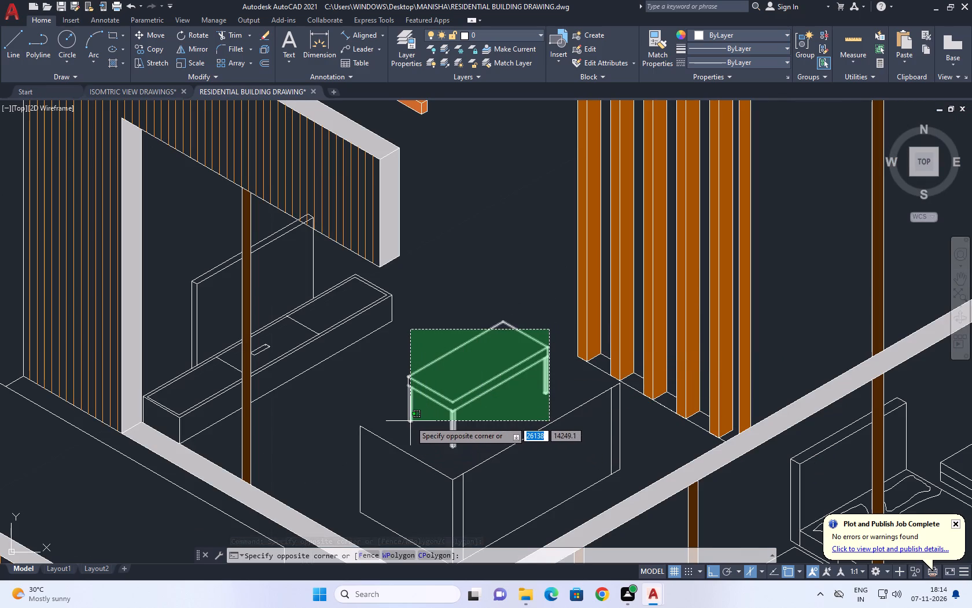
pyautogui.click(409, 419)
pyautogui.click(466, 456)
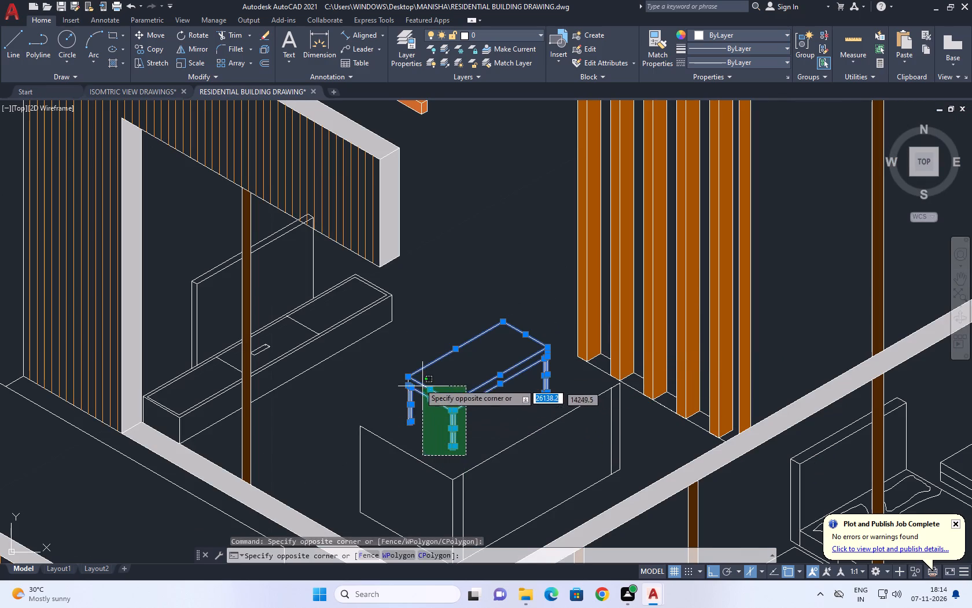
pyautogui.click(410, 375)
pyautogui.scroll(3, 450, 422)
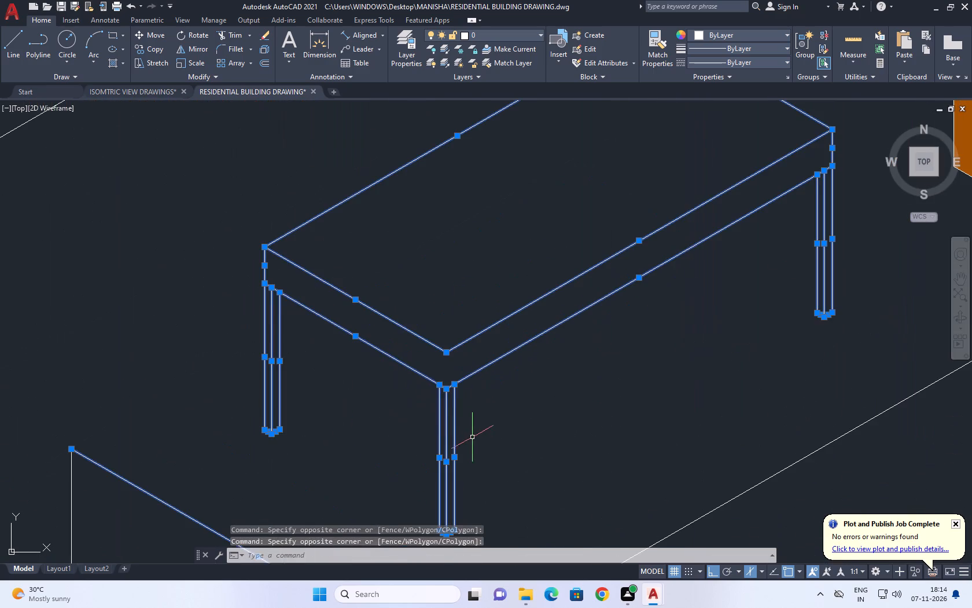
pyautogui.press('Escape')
# Select the complete table, including its slab edges and all three legs, and define it as a block named TABLE.
pyautogui.scroll(-2, 468, 410)
pyautogui.scroll(3, 470, 471)
pyautogui.moveTo(468, 479); pyautogui.dragTo(456, 458)
pyautogui.scroll(-2, 410, 295)
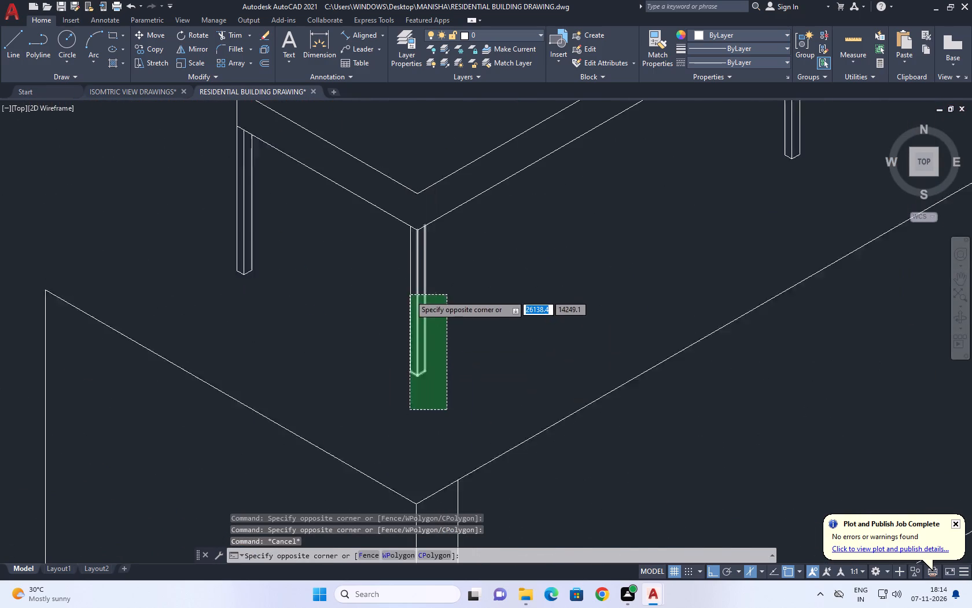
pyautogui.click(389, 240)
pyautogui.moveTo(511, 265); pyautogui.dragTo(471, 365, button='middle')
pyautogui.click(617, 333)
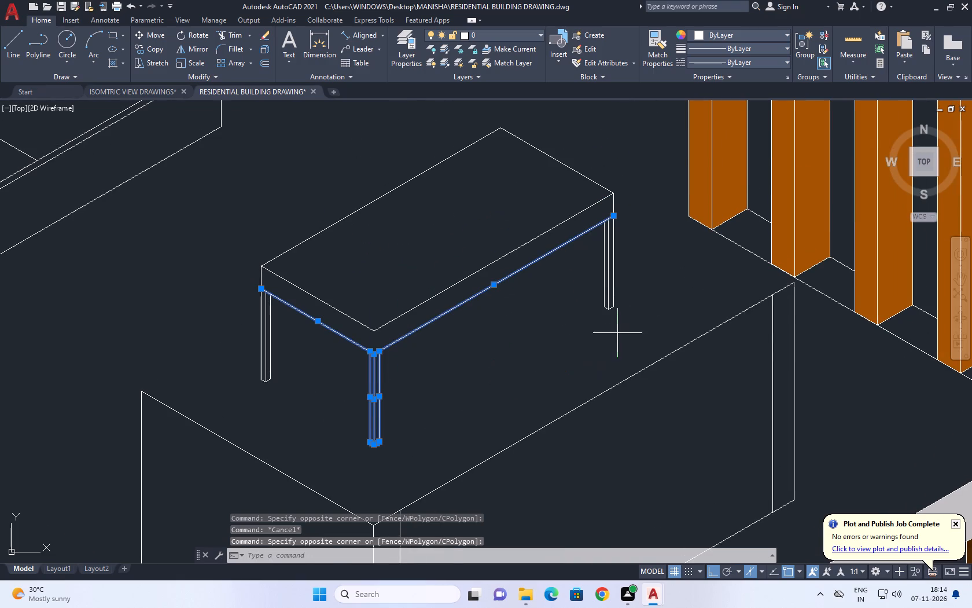
pyautogui.click(571, 191)
pyautogui.click(547, 342)
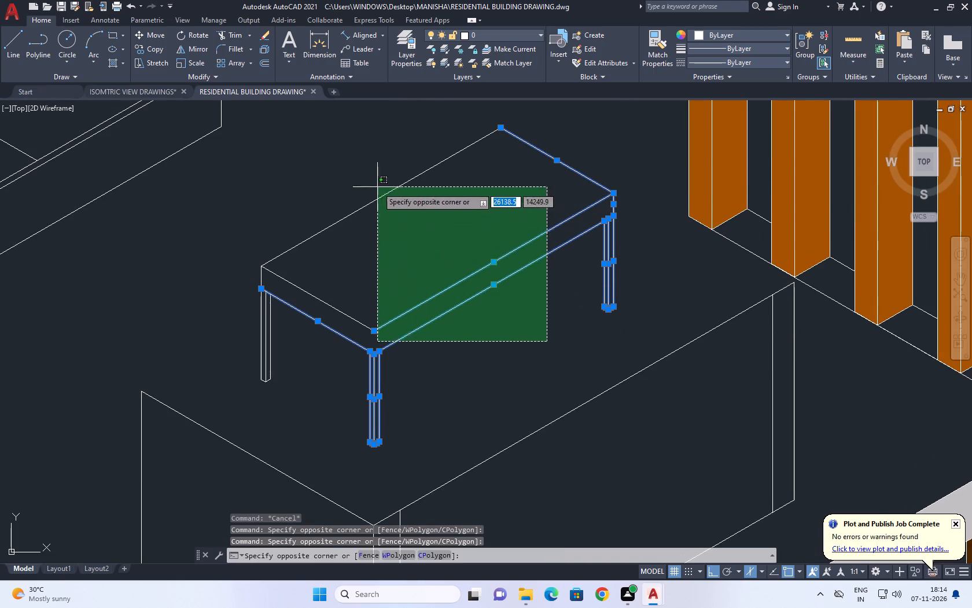
pyautogui.click(373, 184)
pyautogui.moveTo(268, 397); pyautogui.dragTo(267, 382)
pyautogui.click(237, 247)
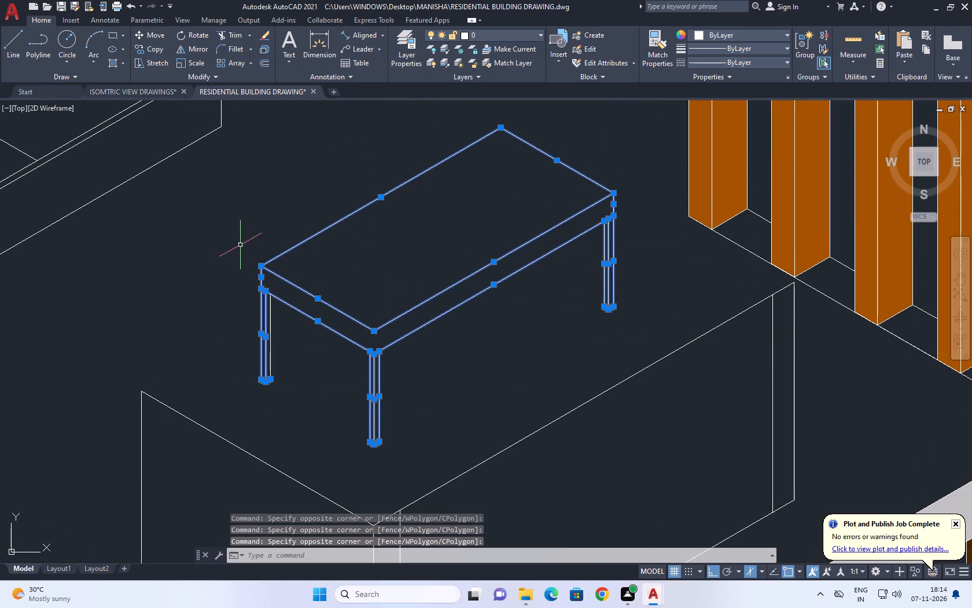
pyautogui.click(287, 391)
pyautogui.click(255, 279)
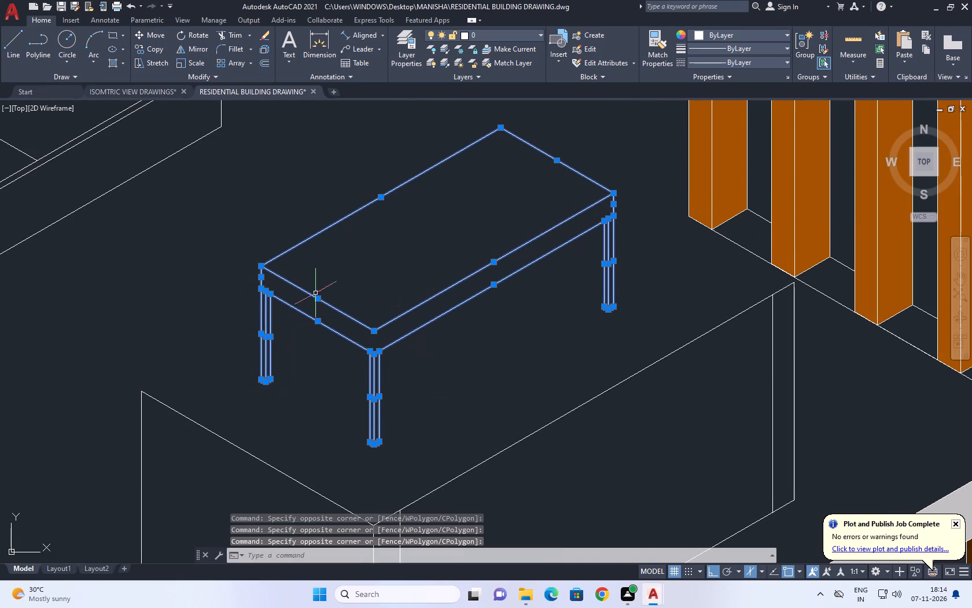
pyautogui.scroll(2, 613, 273)
pyautogui.moveTo(627, 280); pyautogui.dragTo(635, 360, button='middle')
pyautogui.scroll(-3, 635, 360)
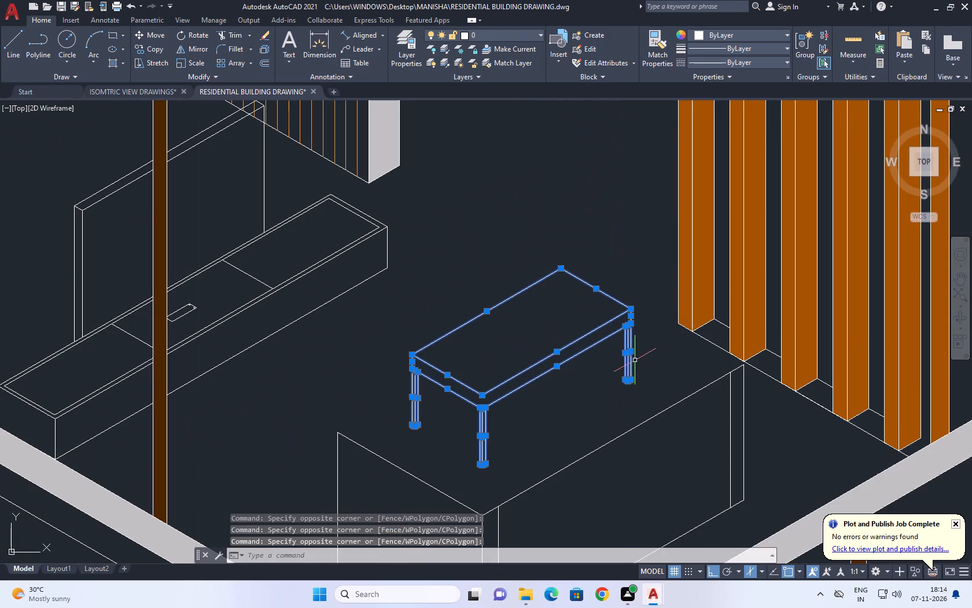
pyautogui.press('b')
pyautogui.press('space')
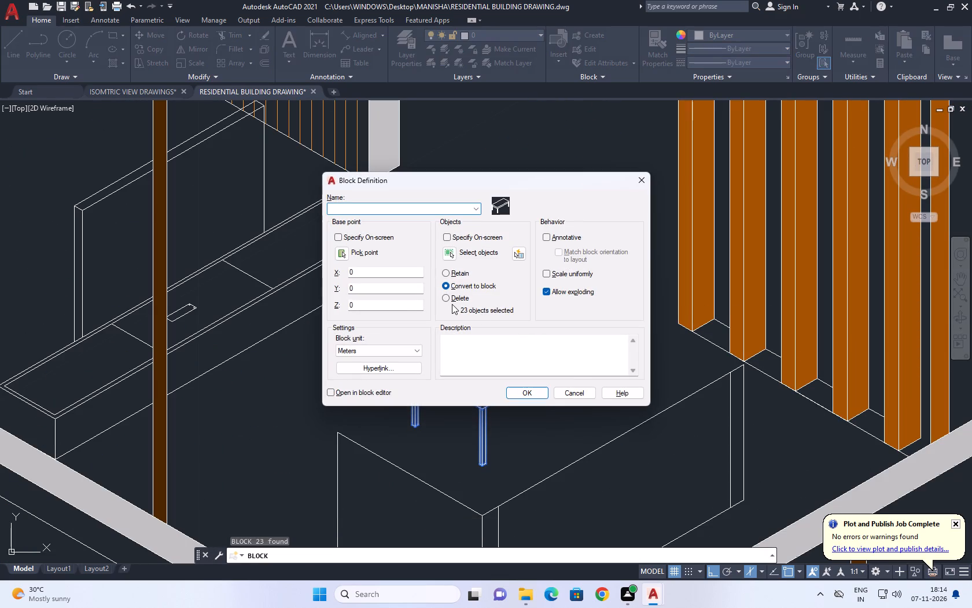
pyautogui.write('TABLE')
pyautogui.press('space')
pyautogui.click(529, 393)
pyautogui.click(528, 398)
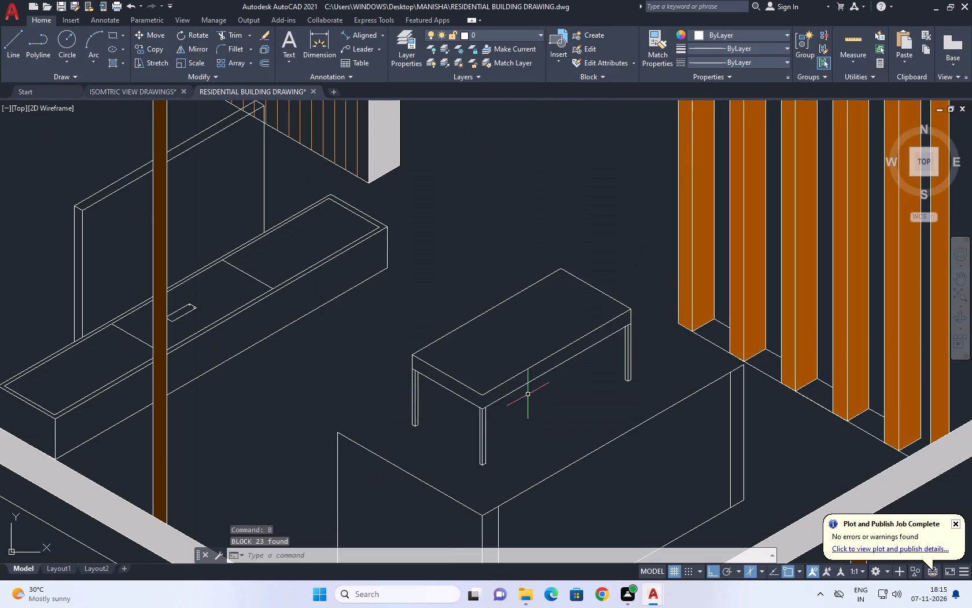
# Move the table block straight down from its front leg's foot until that foot is close to the floor's front corner.
pyautogui.click(510, 377)
pyautogui.moveTo(514, 417); pyautogui.dragTo(543, 335, button='middle')
pyautogui.press('m')
pyautogui.press('space')
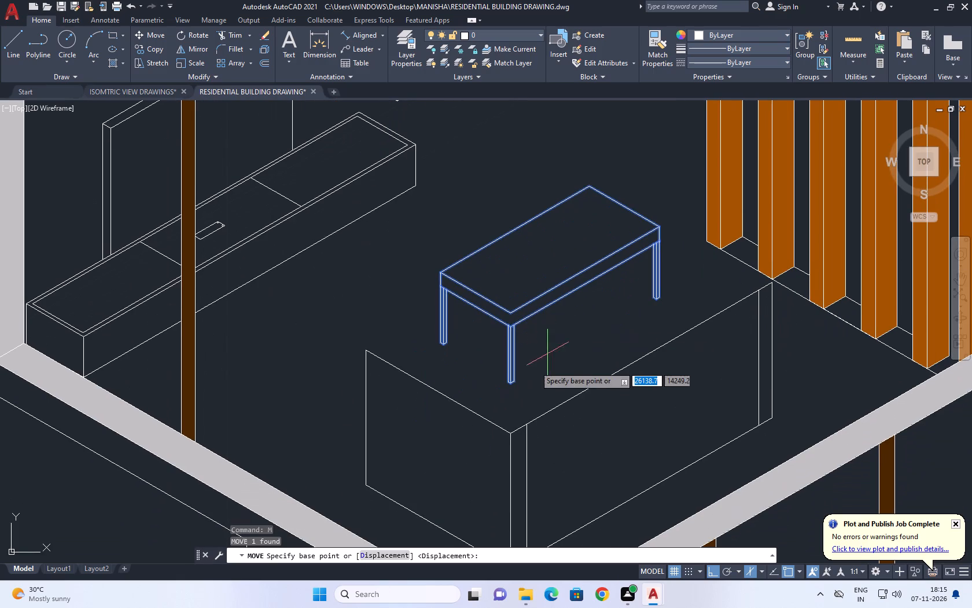
pyautogui.click(511, 382)
pyautogui.scroll(-2, 515, 383)
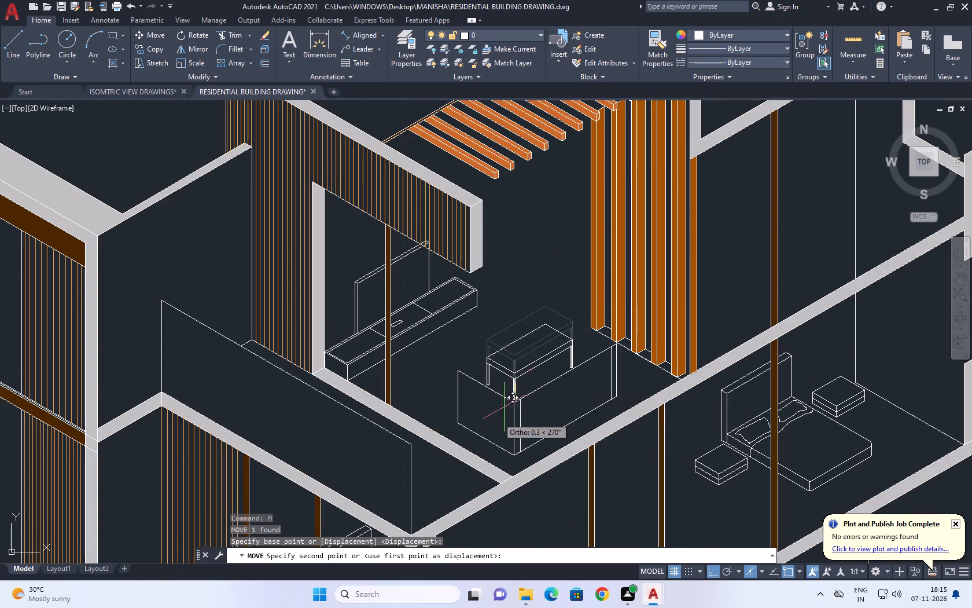
pyautogui.scroll(3, 496, 419)
pyautogui.scroll(-2, 518, 458)
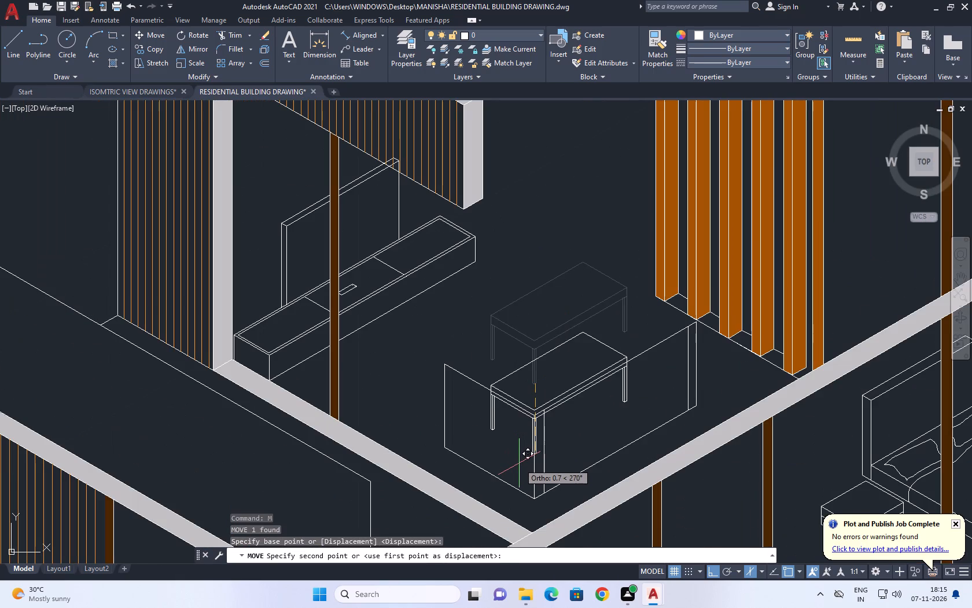
pyautogui.click(532, 533)
# Move the table block about 1.3 units along the 150° isometric axis, using the left isoplane.
pyautogui.moveTo(520, 512); pyautogui.dragTo(625, 479, button='middle')
pyautogui.click(594, 455)
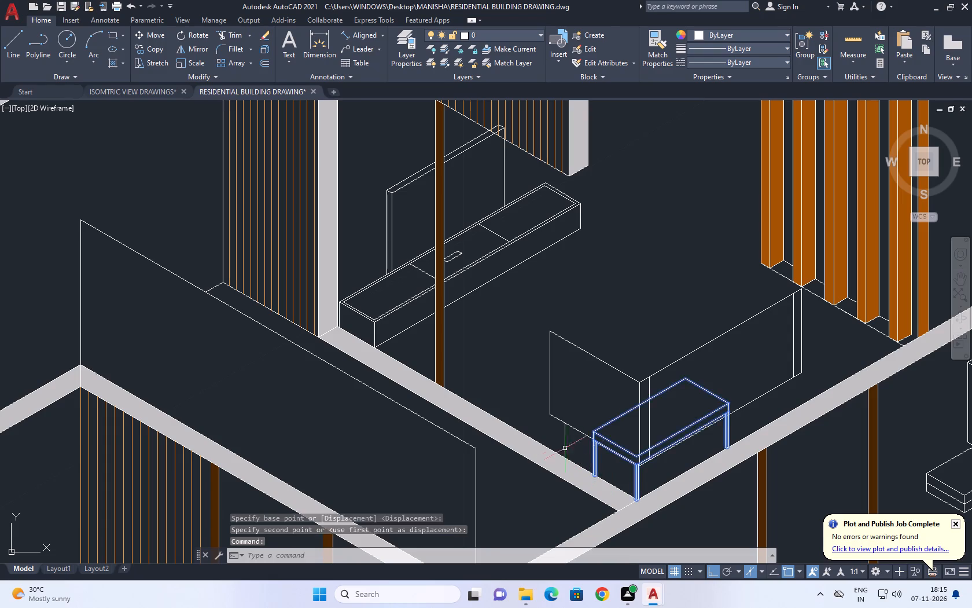
pyautogui.moveTo(560, 445); pyautogui.dragTo(716, 523, button='middle')
pyautogui.press('m')
pyautogui.press('space')
pyautogui.click(753, 521)
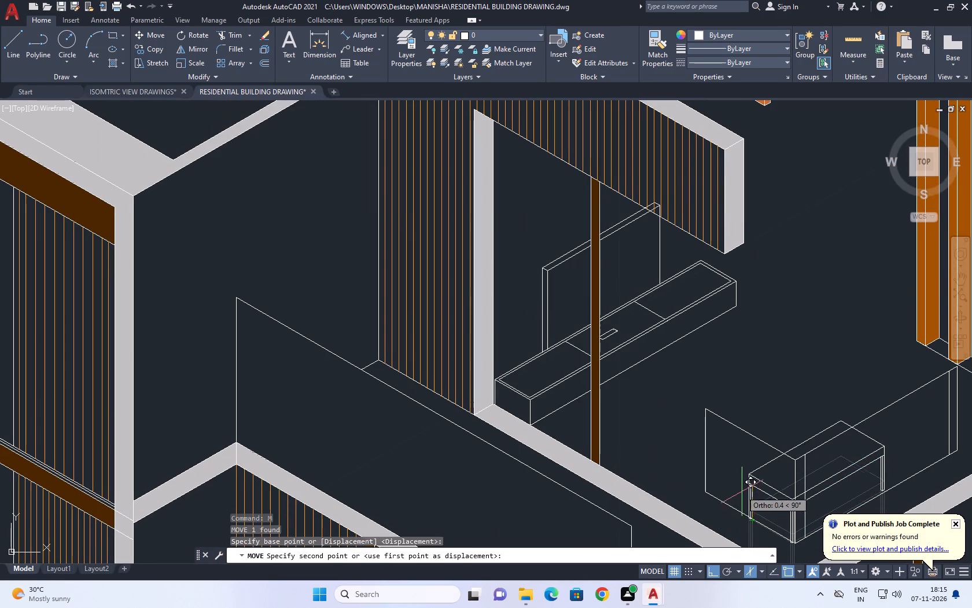
pyautogui.press('F5')
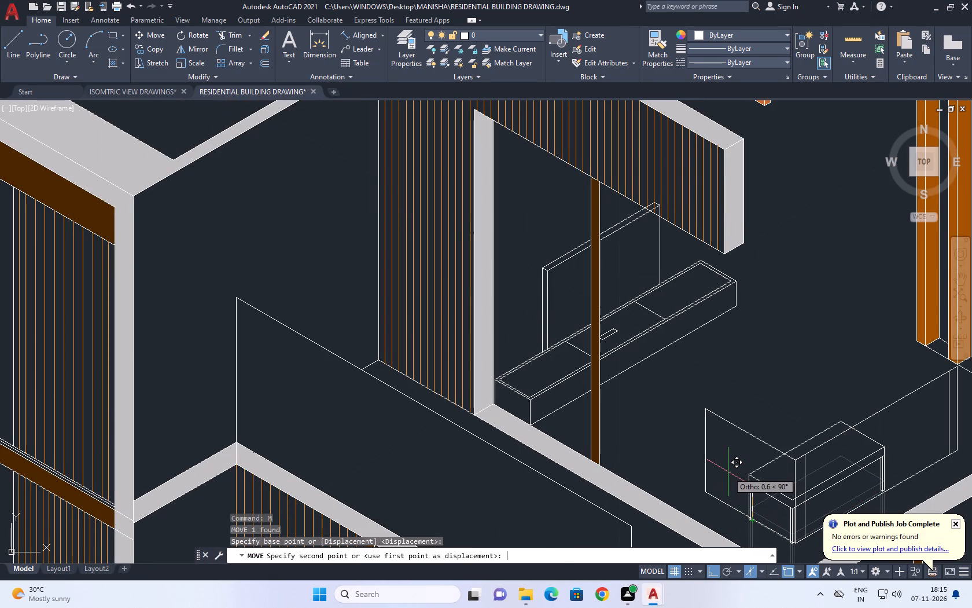
pyautogui.scroll(1, 672, 456)
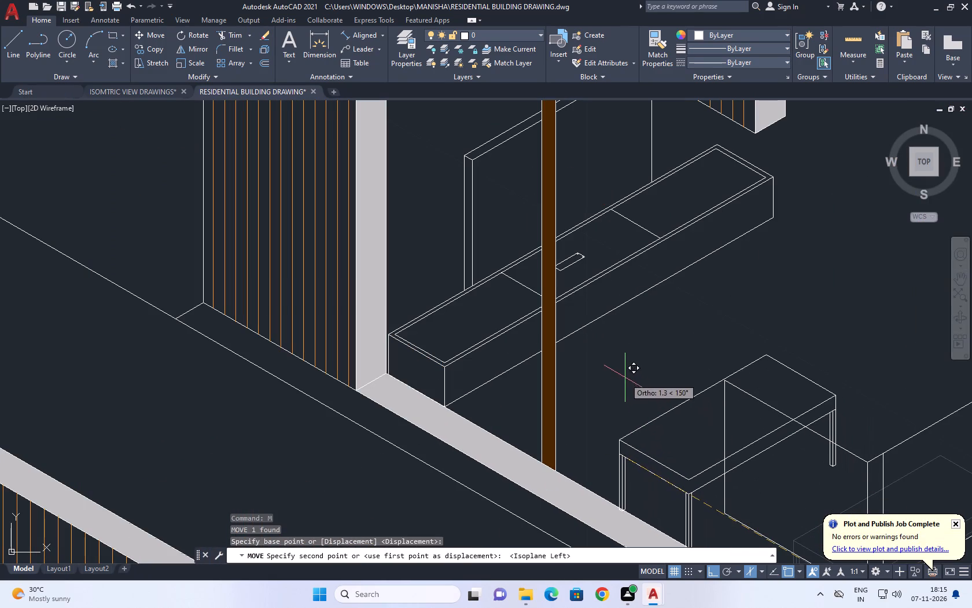
pyautogui.click(624, 375)
# Move the table block about 1.3 units along the 30° isometric axis, using the top isoplane, so it stands behind the large block.
pyautogui.moveTo(826, 339); pyautogui.dragTo(642, 334, button='middle')
pyautogui.click(659, 390)
pyautogui.click(640, 395)
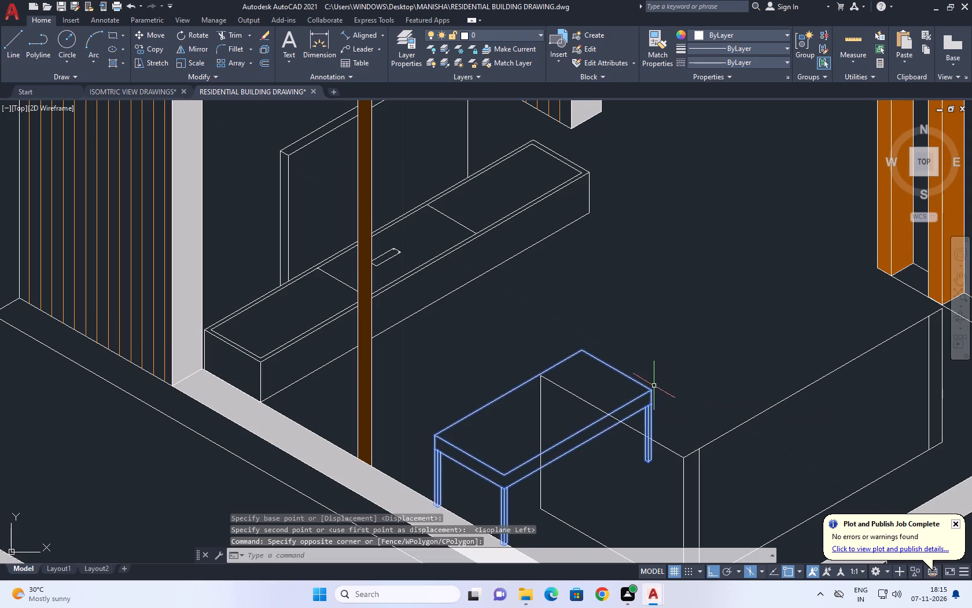
pyautogui.moveTo(686, 365); pyautogui.dragTo(566, 343, button='middle')
pyautogui.write('M')
pyautogui.press('space')
pyautogui.click(531, 351)
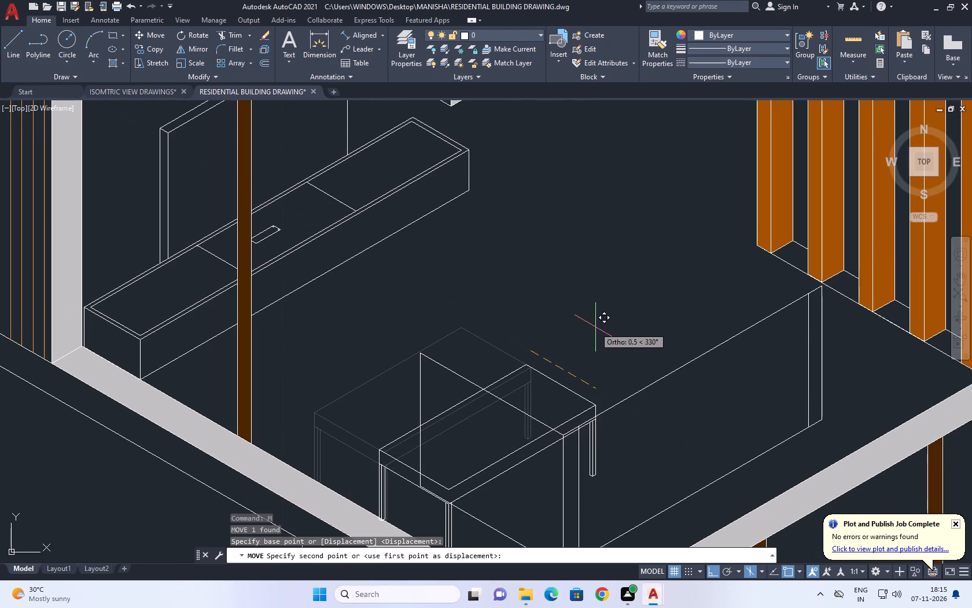
pyautogui.press('F5')
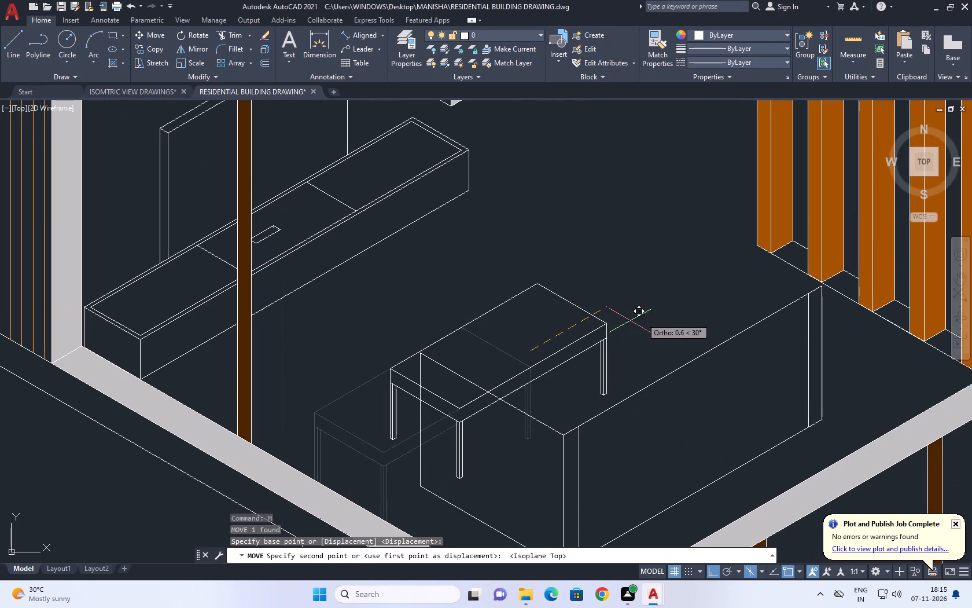
pyautogui.scroll(-1, 657, 313)
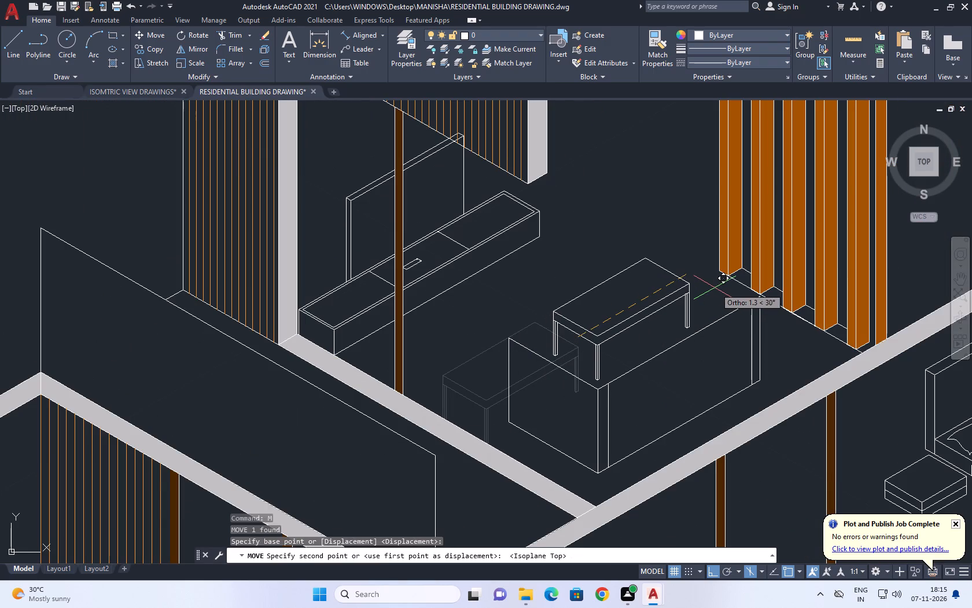
pyautogui.click(710, 290)
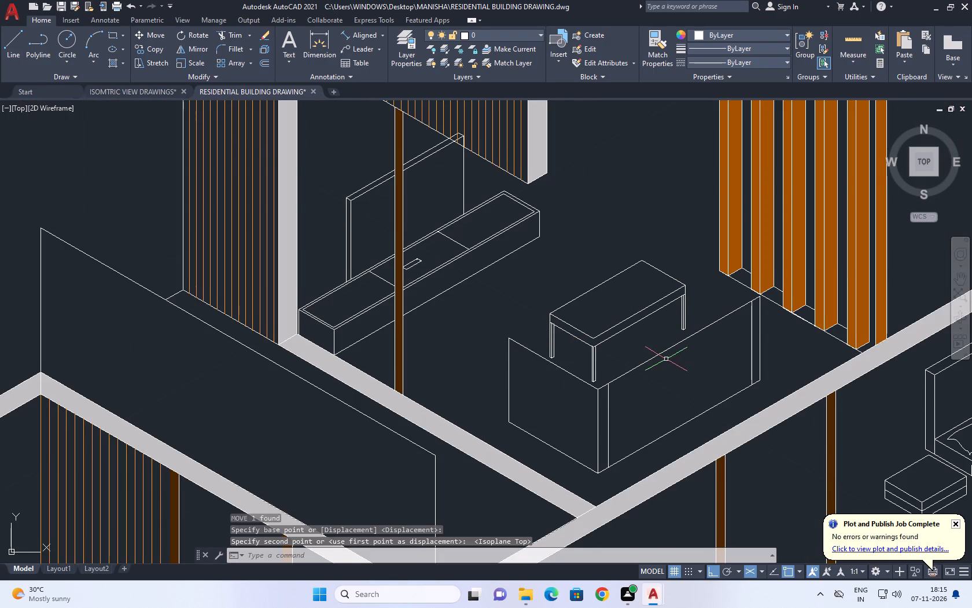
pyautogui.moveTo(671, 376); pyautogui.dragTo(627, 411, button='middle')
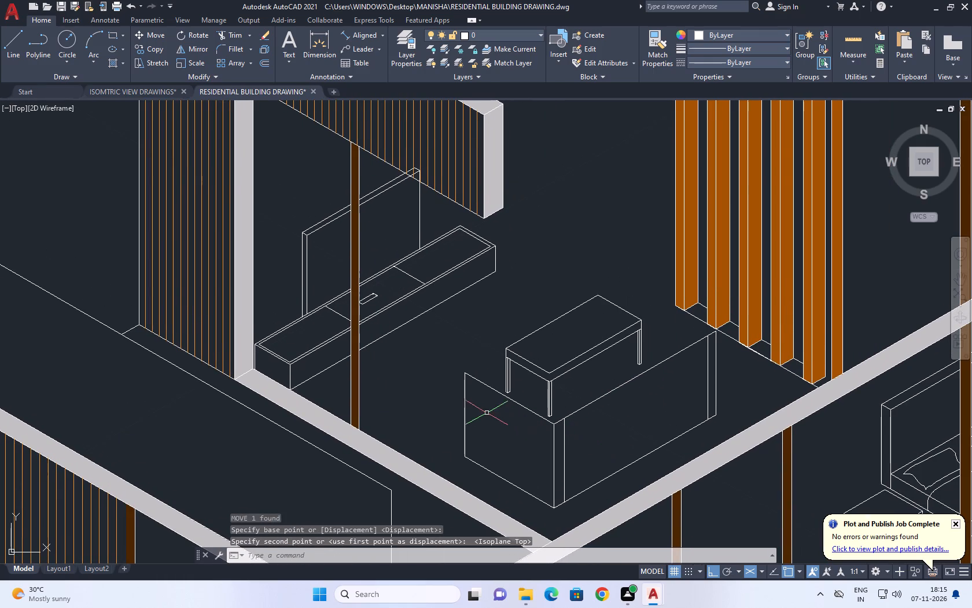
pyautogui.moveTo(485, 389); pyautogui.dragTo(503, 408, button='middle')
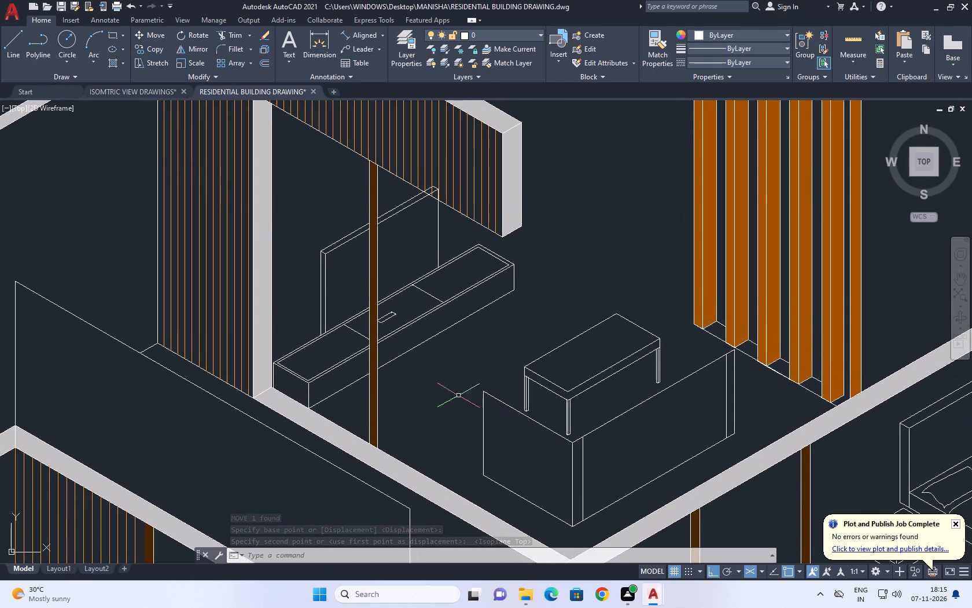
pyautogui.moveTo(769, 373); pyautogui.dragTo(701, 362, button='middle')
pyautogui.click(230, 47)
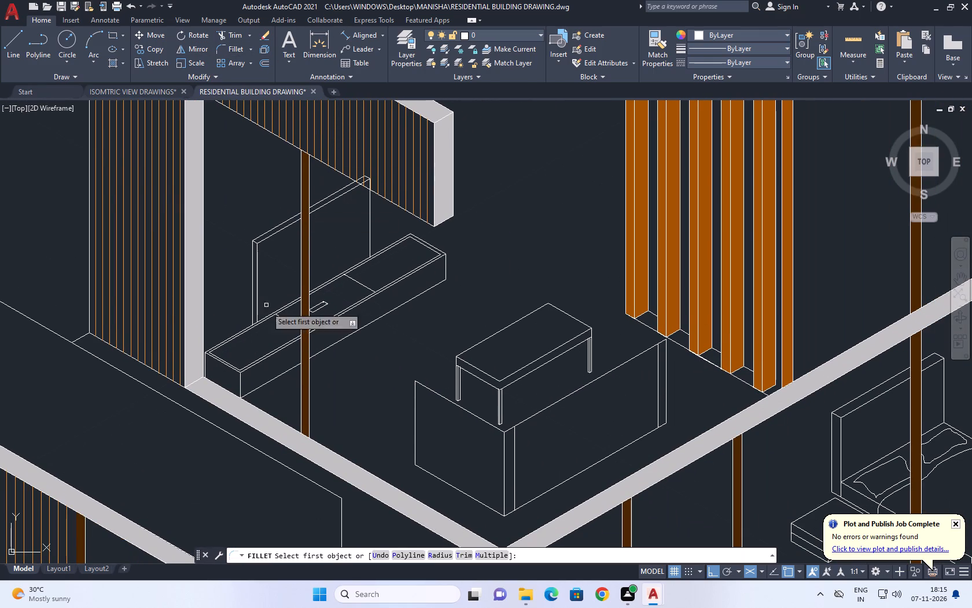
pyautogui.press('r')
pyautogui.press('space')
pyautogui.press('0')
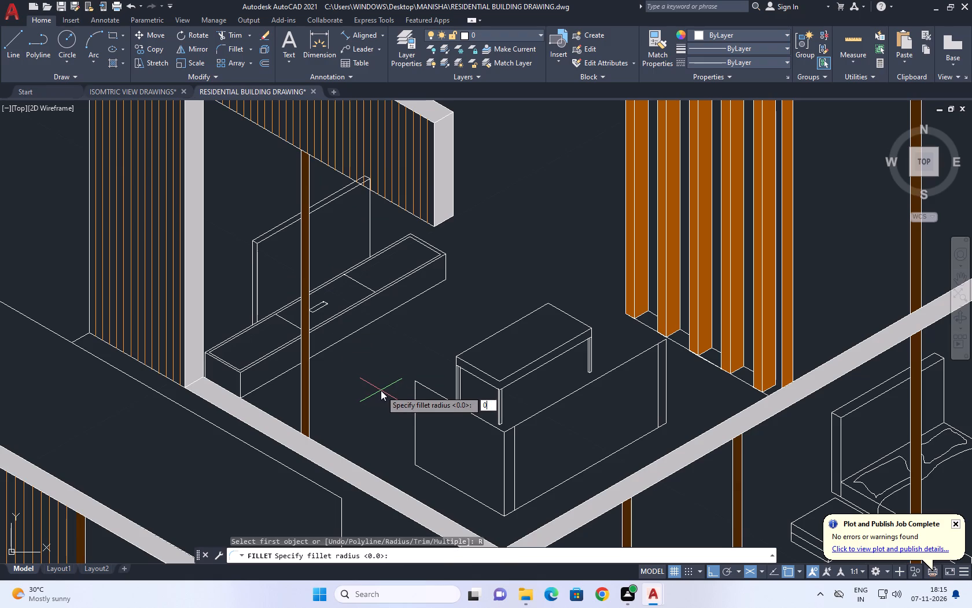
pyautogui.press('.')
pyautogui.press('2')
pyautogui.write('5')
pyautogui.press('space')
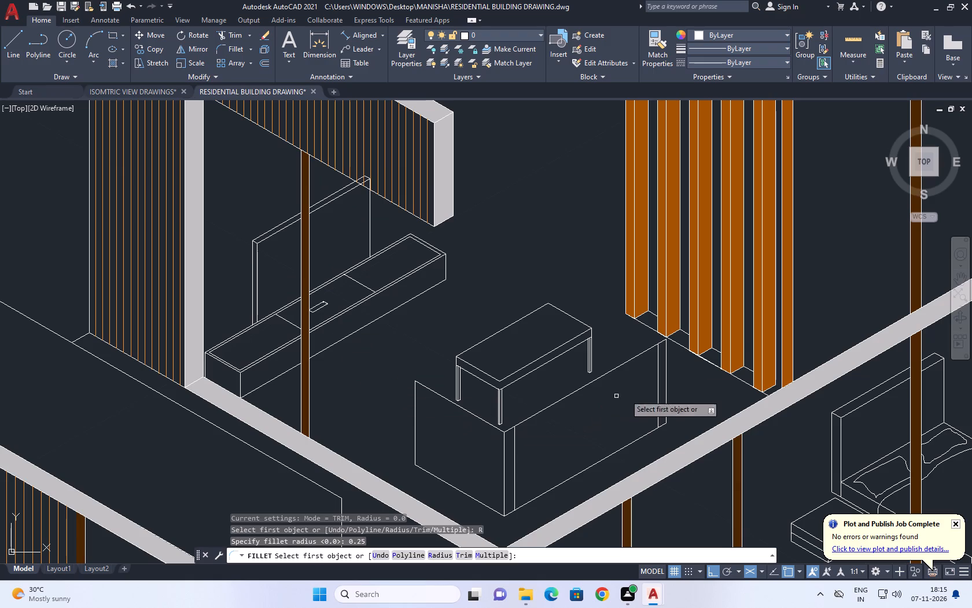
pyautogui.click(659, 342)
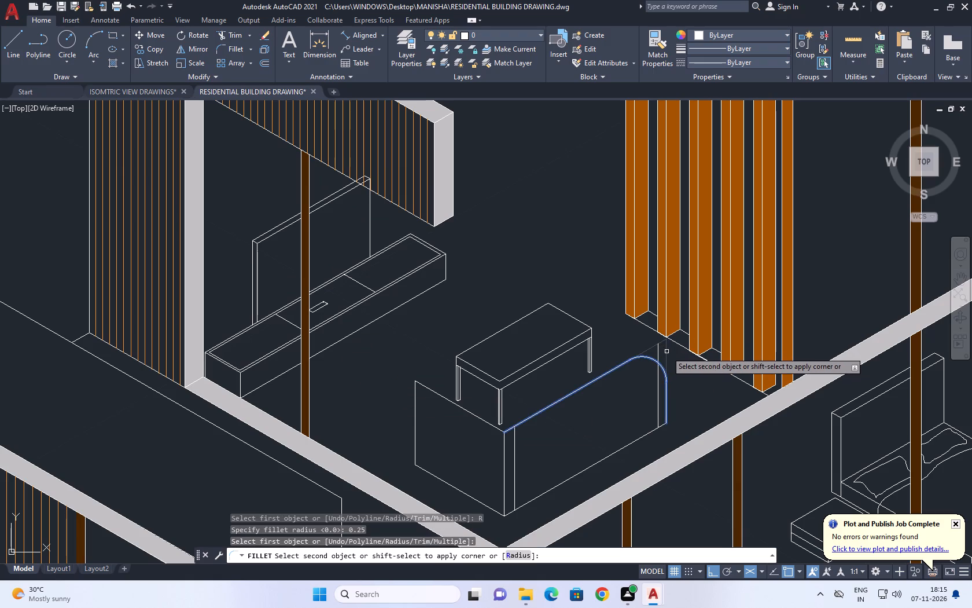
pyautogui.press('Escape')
# Fillet the large block's far upper corner, between its long top edge and outermost end vertical, with a radius of 0.025.
pyautogui.write('F R')
pyautogui.press('space')
pyautogui.press('0')
pyautogui.press('.')
pyautogui.press('0')
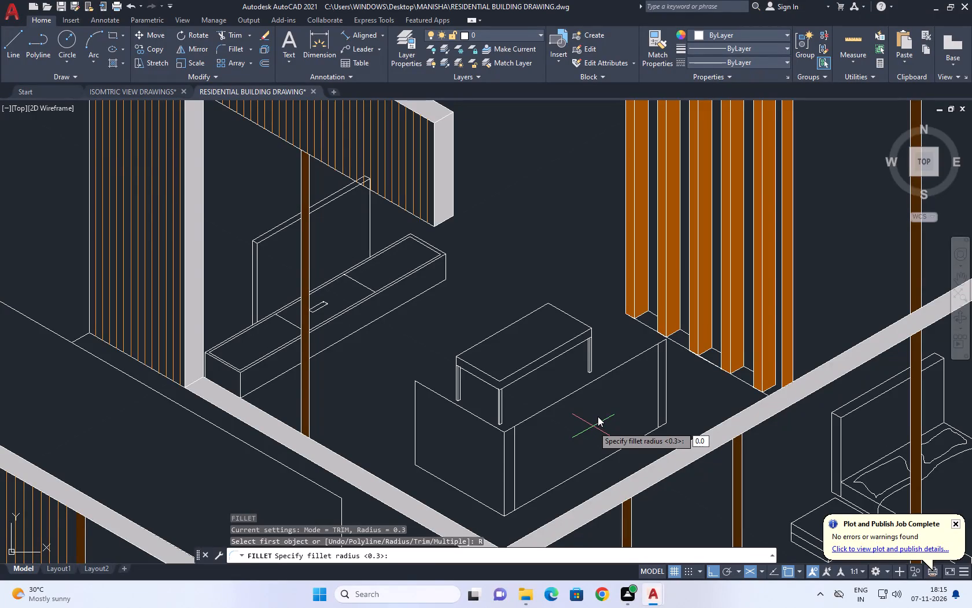
pyautogui.write('25')
pyautogui.press('space')
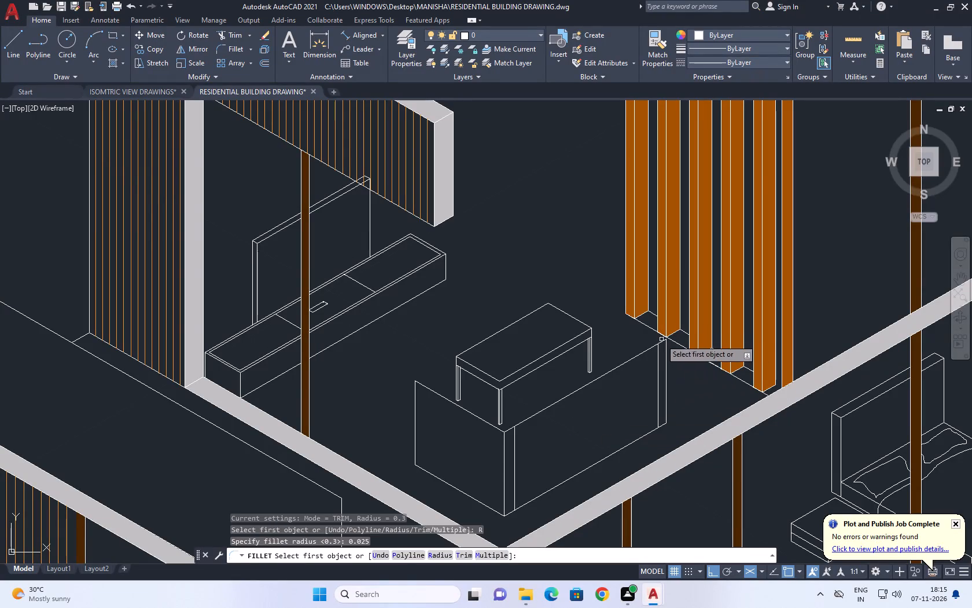
pyautogui.click(656, 345)
pyautogui.click(667, 349)
# Fillet the large block's left upper corner, between its short top edge and left vertical, with the same radius.
pyautogui.scroll(-1, 653, 364)
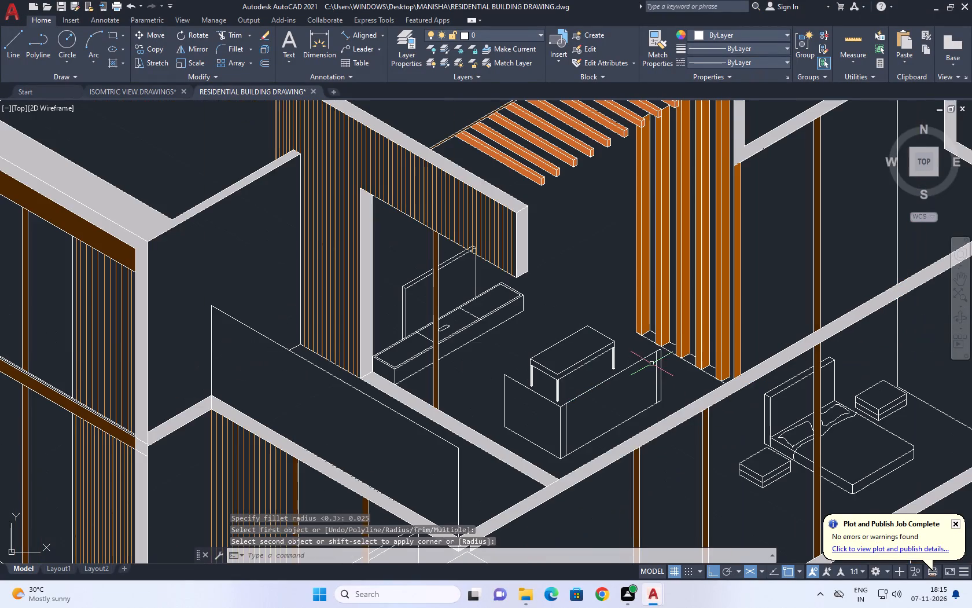
pyautogui.moveTo(676, 375); pyautogui.dragTo(635, 360, button='middle')
pyautogui.press('space')
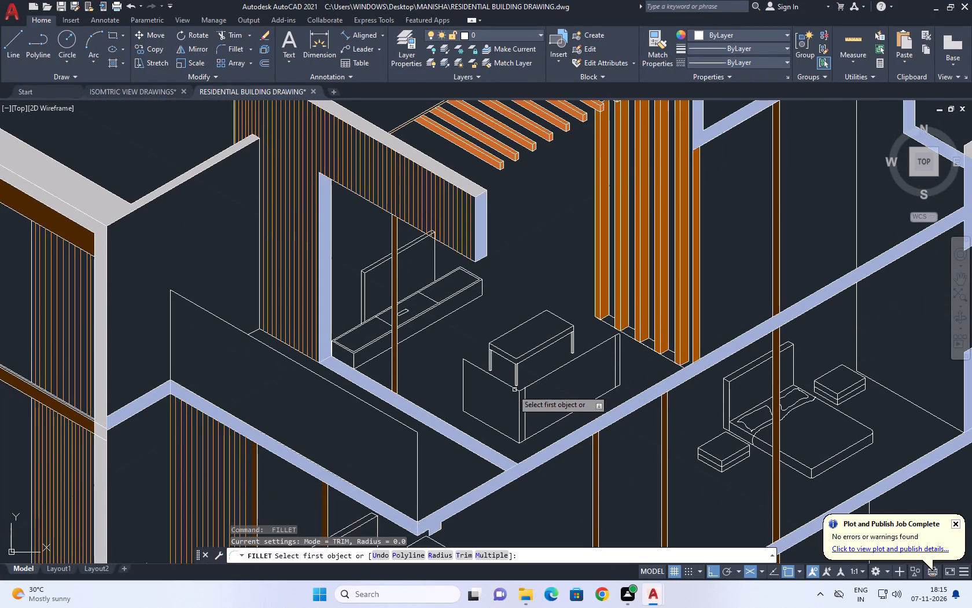
pyautogui.scroll(1, 502, 383)
pyautogui.click(467, 361)
pyautogui.click(439, 360)
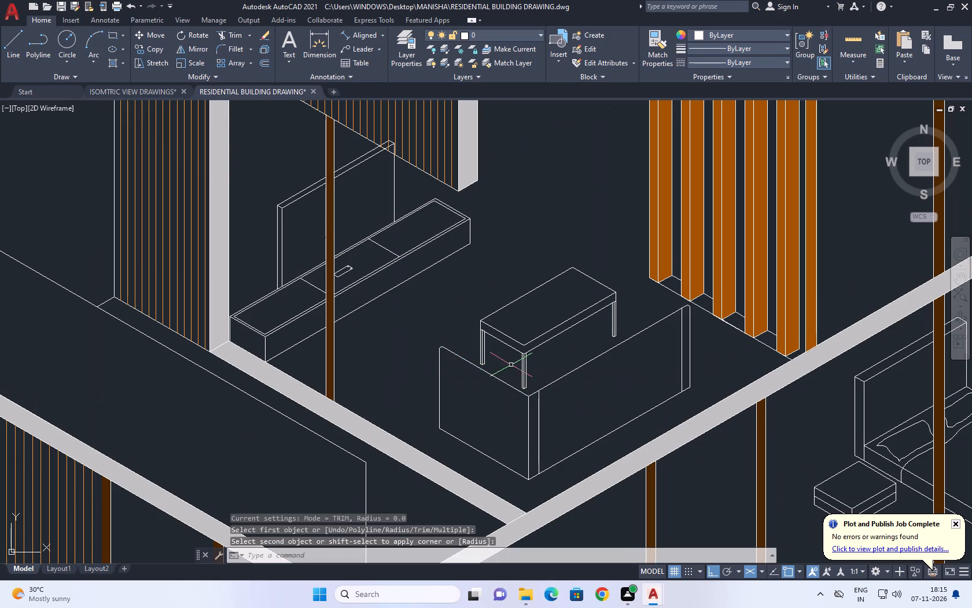
# Combine the table block and all lines and rounded corners of the large block into one block named TABLESSS.
pyautogui.moveTo(577, 413); pyautogui.dragTo(570, 406)
pyautogui.click(496, 301)
pyautogui.scroll(1, 542, 428)
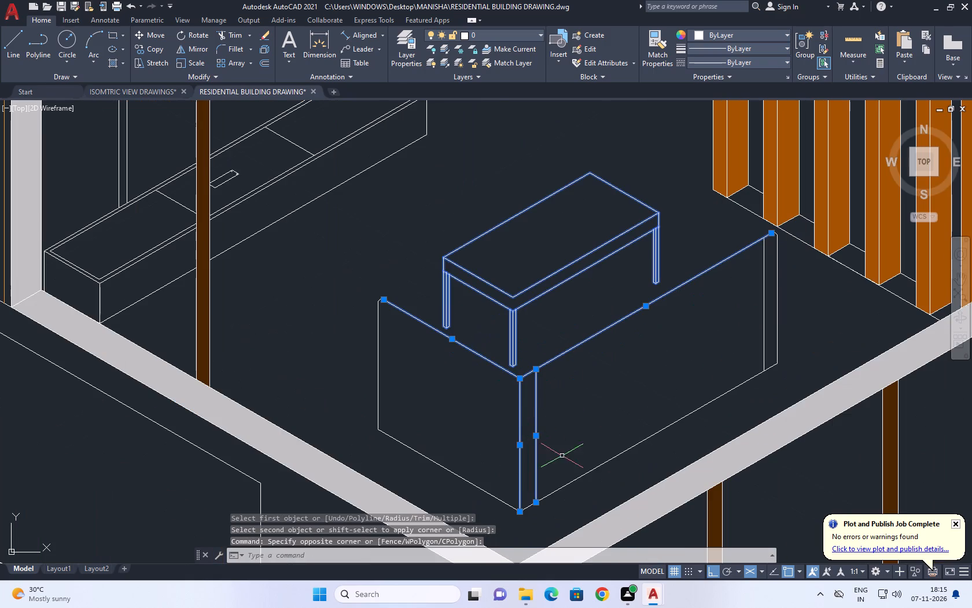
pyautogui.moveTo(578, 489); pyautogui.dragTo(573, 483)
pyautogui.click(544, 461)
pyautogui.click(790, 354)
pyautogui.moveTo(717, 336); pyautogui.dragTo(677, 336)
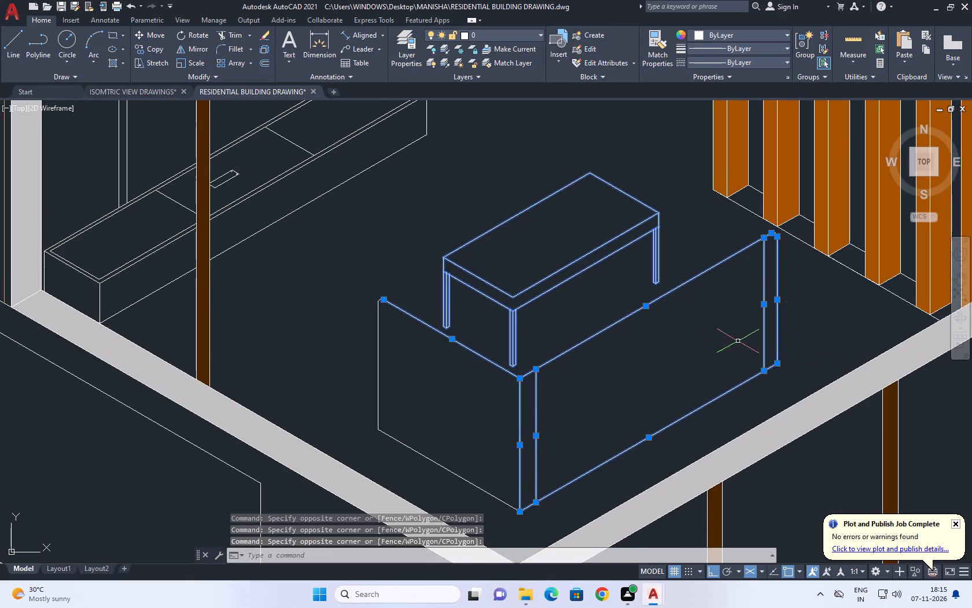
pyautogui.scroll(1, 845, 288)
pyautogui.moveTo(846, 288); pyautogui.dragTo(844, 295, button='middle')
pyautogui.scroll(3, 727, 211)
pyautogui.click(732, 183)
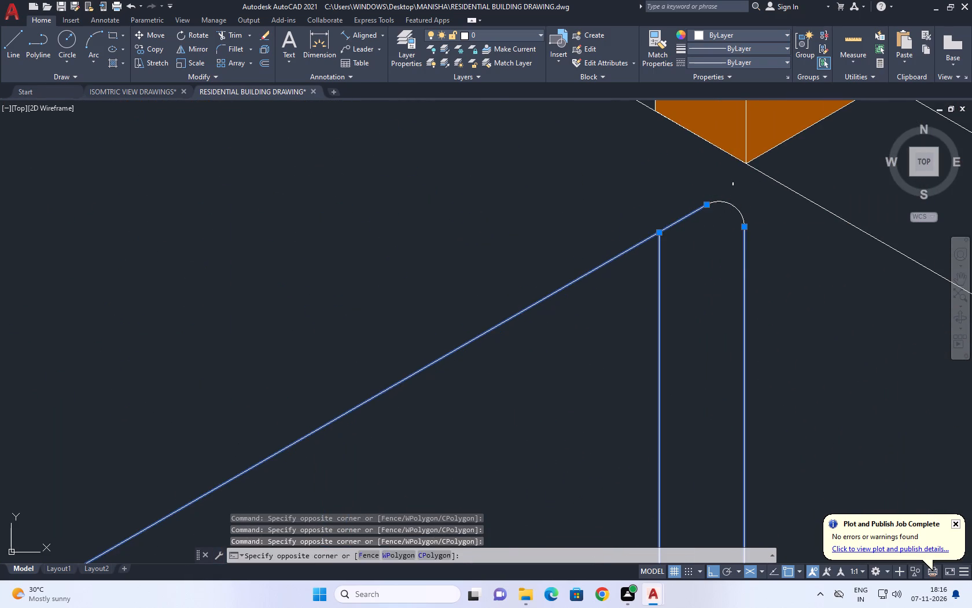
pyautogui.moveTo(706, 244); pyautogui.dragTo(704, 252)
pyautogui.scroll(-6, 709, 258)
pyautogui.scroll(2, 493, 354)
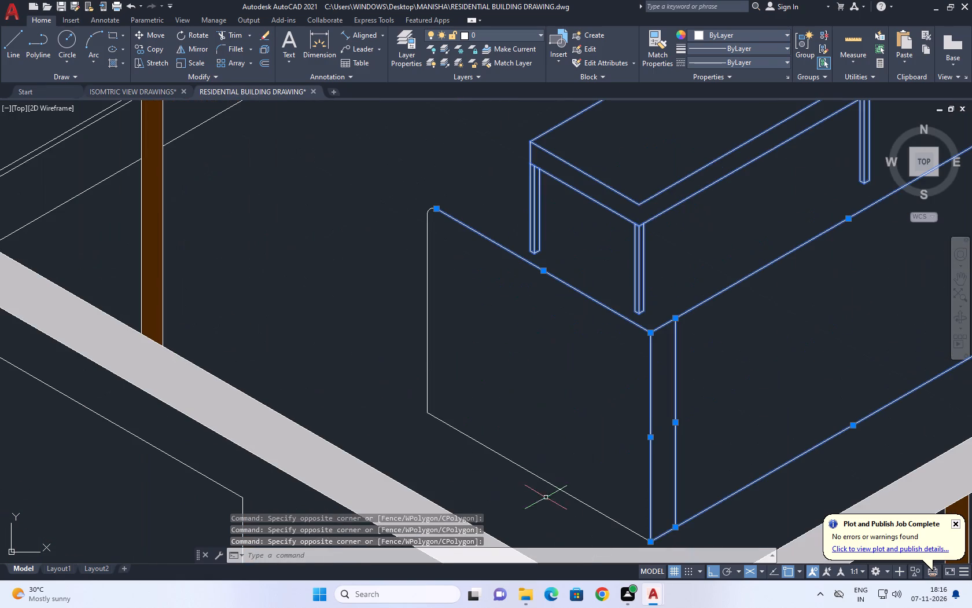
pyautogui.click(546, 497)
pyautogui.click(455, 361)
pyautogui.click(436, 317)
pyautogui.moveTo(397, 205); pyautogui.dragTo(391, 199)
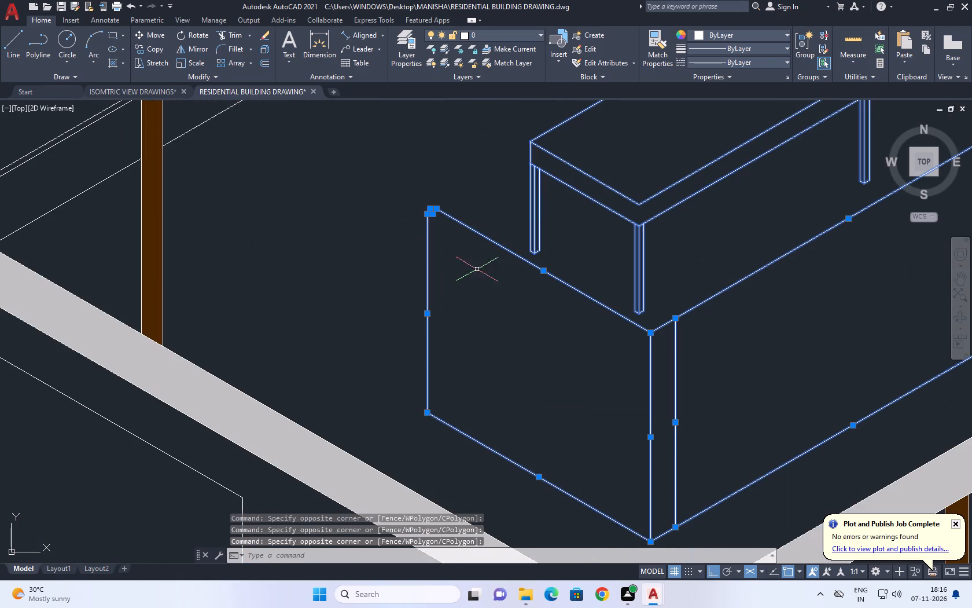
pyautogui.scroll(-3, 518, 323)
pyautogui.scroll(3, 558, 298)
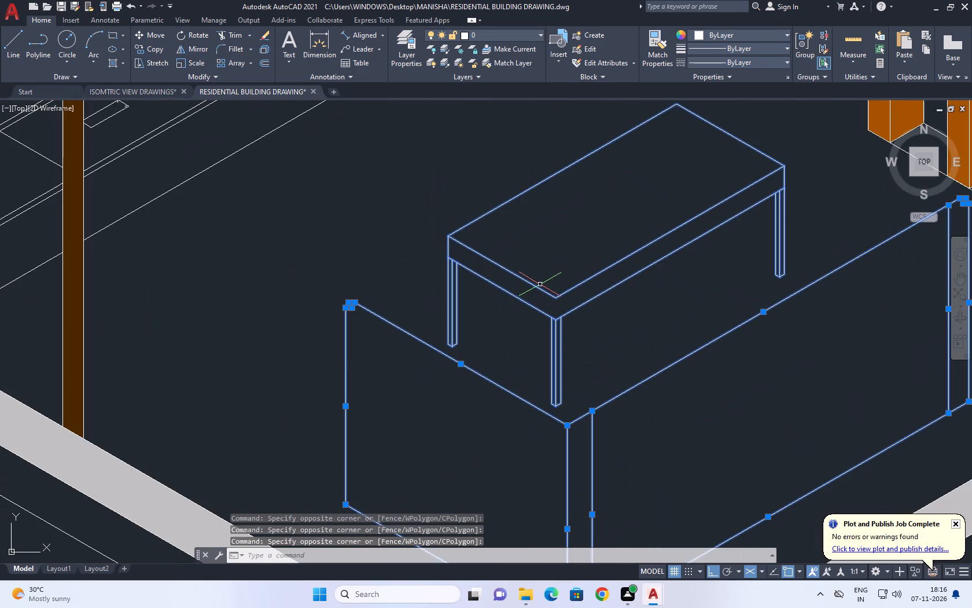
pyautogui.press('b')
pyautogui.press('space')
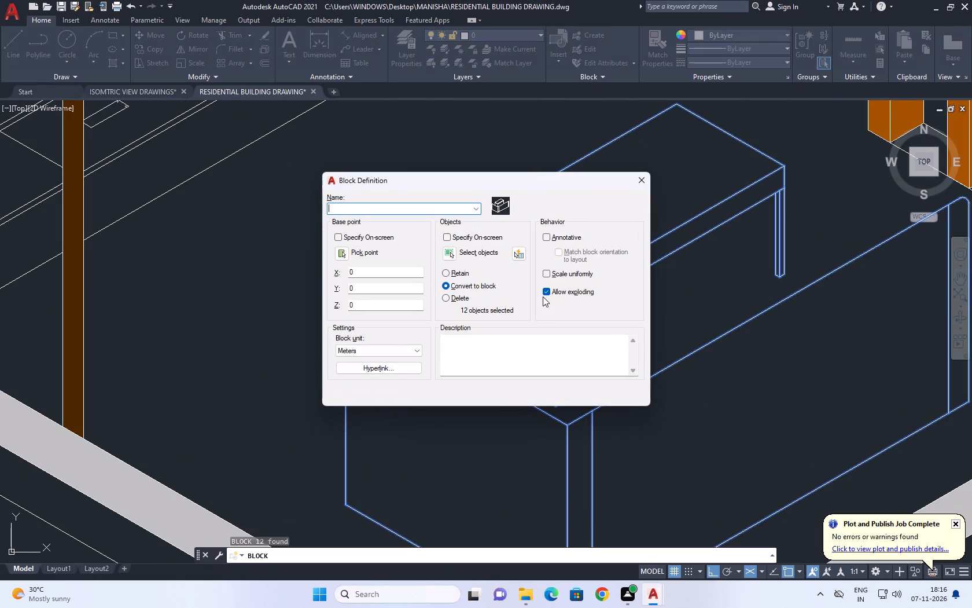
pyautogui.write('TABLESSS')
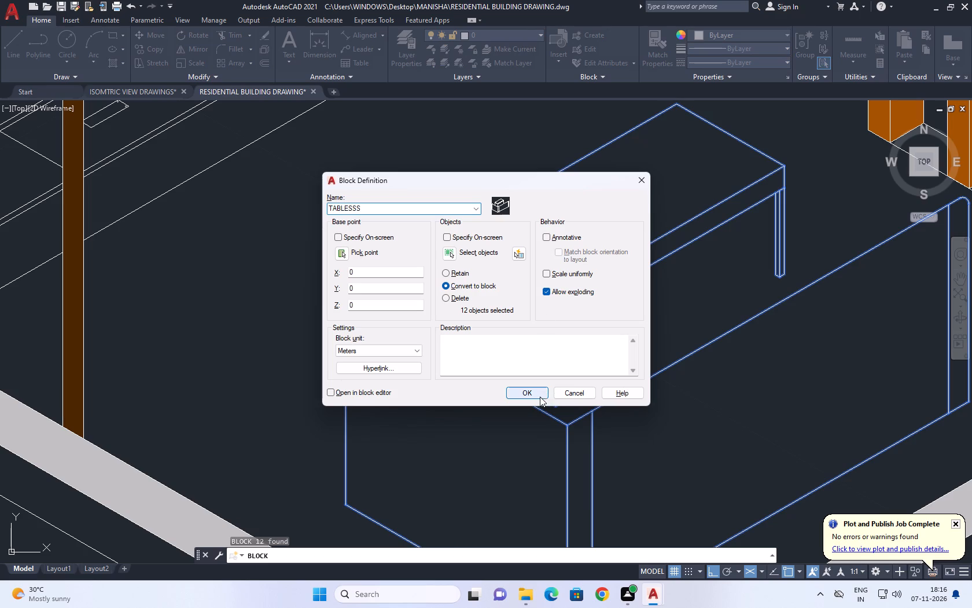
pyautogui.click(540, 397)
pyautogui.scroll(-3, 537, 383)
pyautogui.click(592, 411)
pyautogui.click(551, 375)
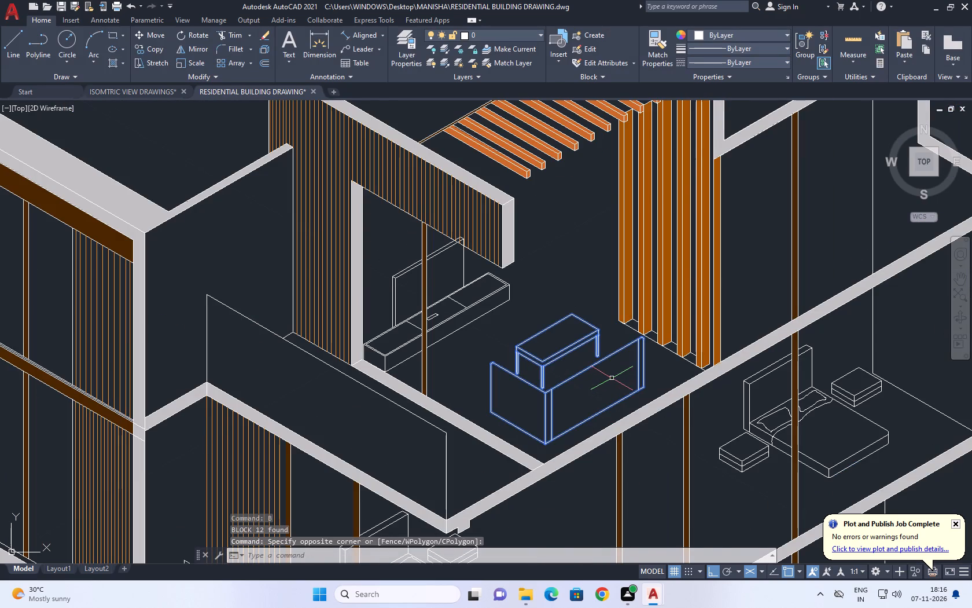
pyautogui.press('Escape')
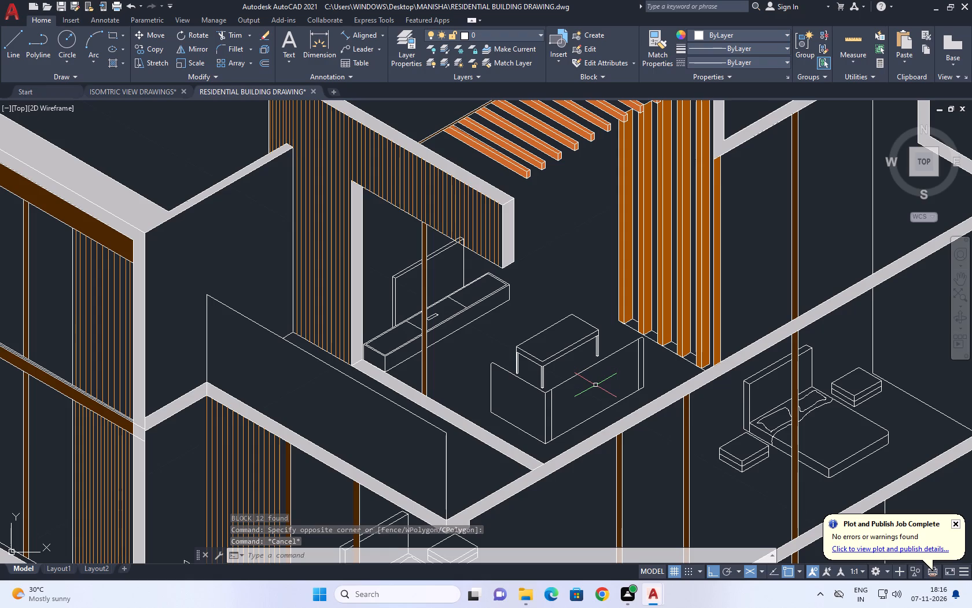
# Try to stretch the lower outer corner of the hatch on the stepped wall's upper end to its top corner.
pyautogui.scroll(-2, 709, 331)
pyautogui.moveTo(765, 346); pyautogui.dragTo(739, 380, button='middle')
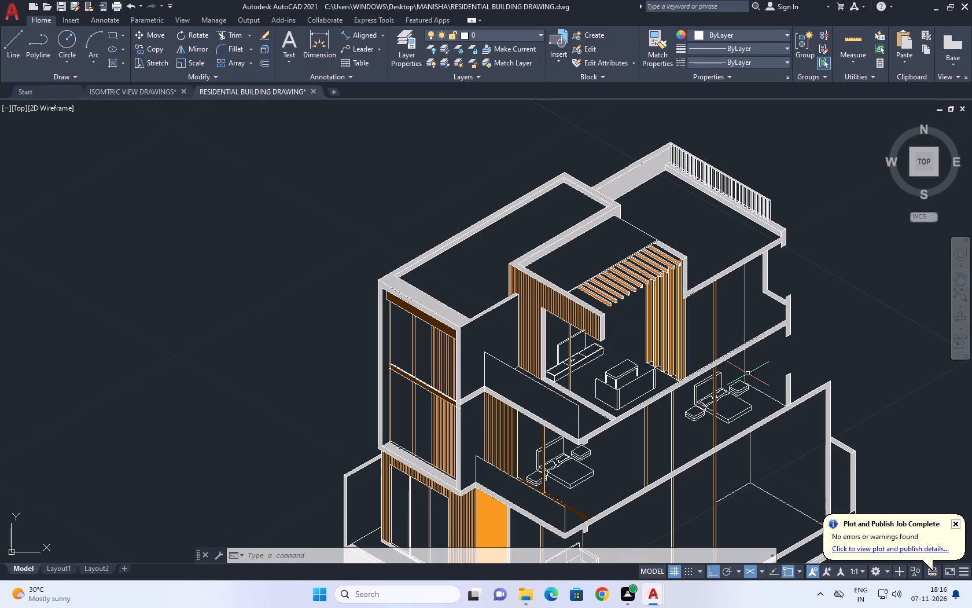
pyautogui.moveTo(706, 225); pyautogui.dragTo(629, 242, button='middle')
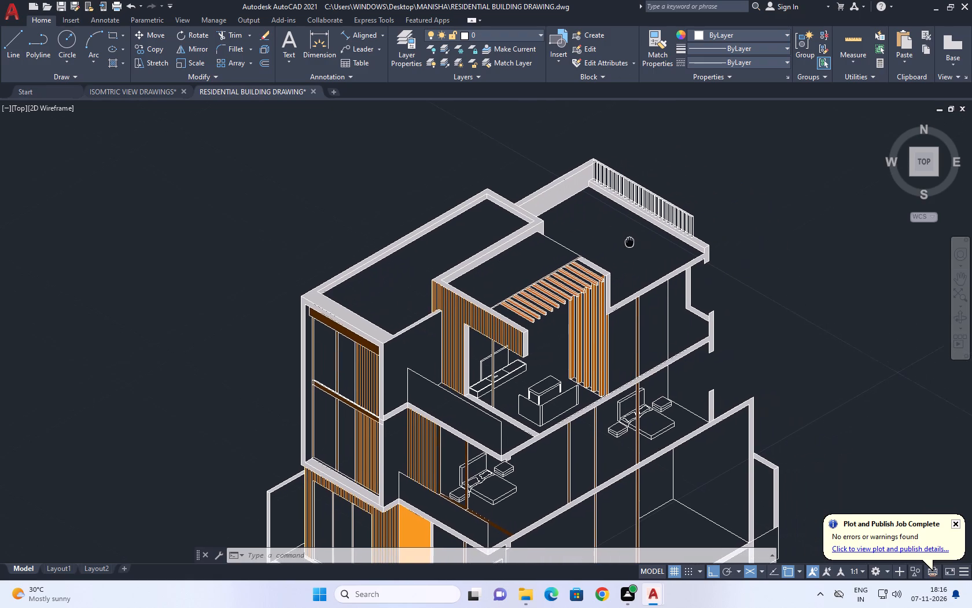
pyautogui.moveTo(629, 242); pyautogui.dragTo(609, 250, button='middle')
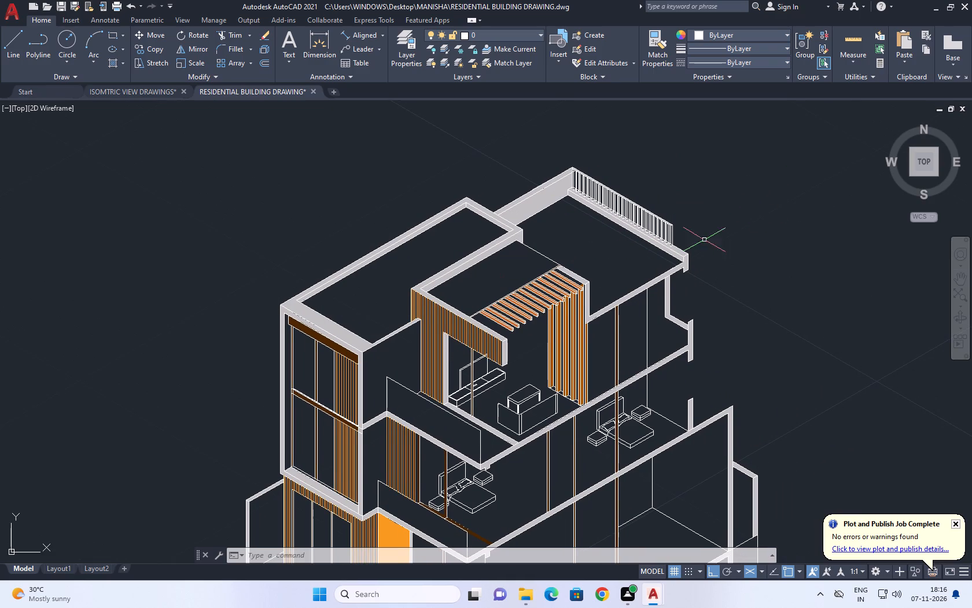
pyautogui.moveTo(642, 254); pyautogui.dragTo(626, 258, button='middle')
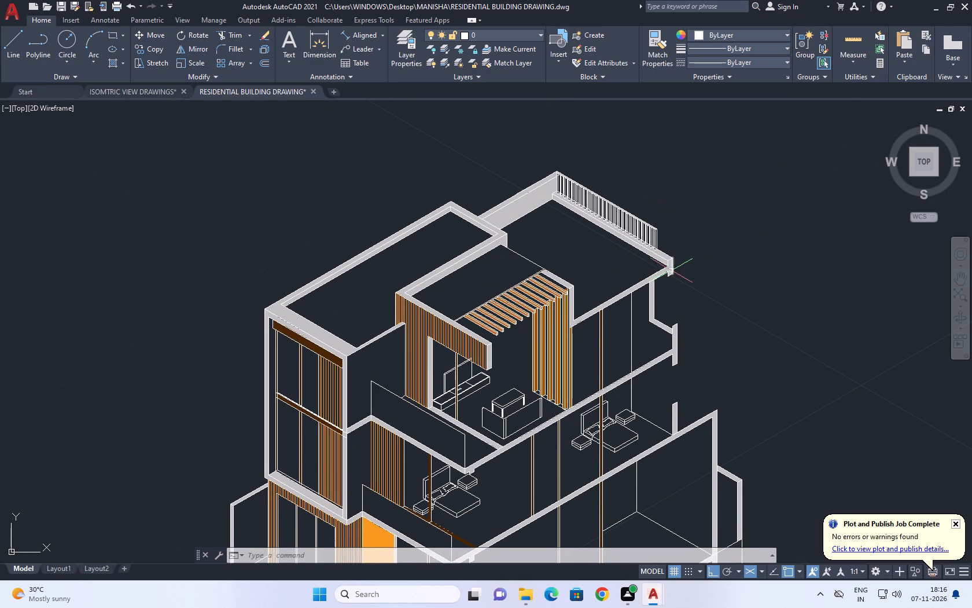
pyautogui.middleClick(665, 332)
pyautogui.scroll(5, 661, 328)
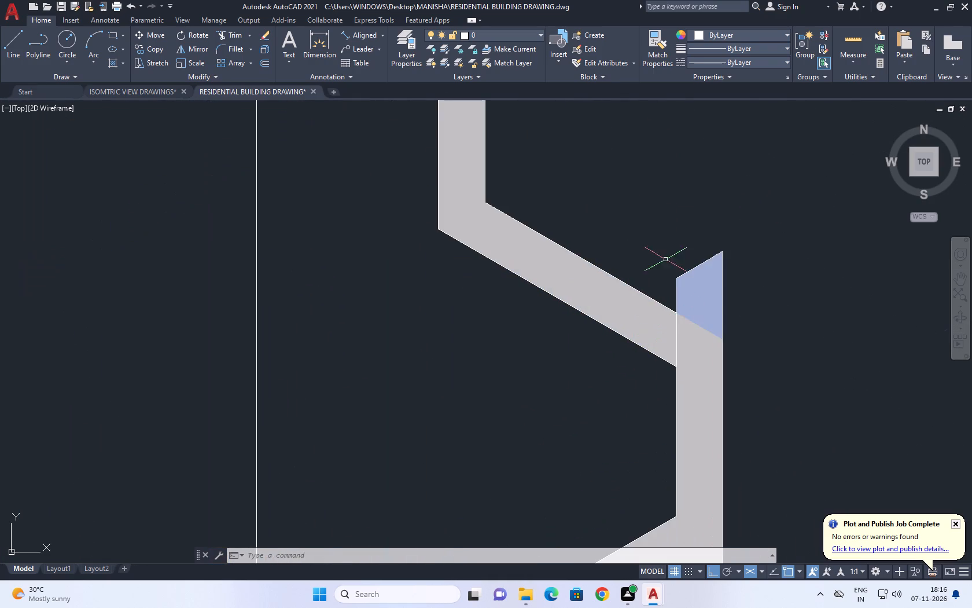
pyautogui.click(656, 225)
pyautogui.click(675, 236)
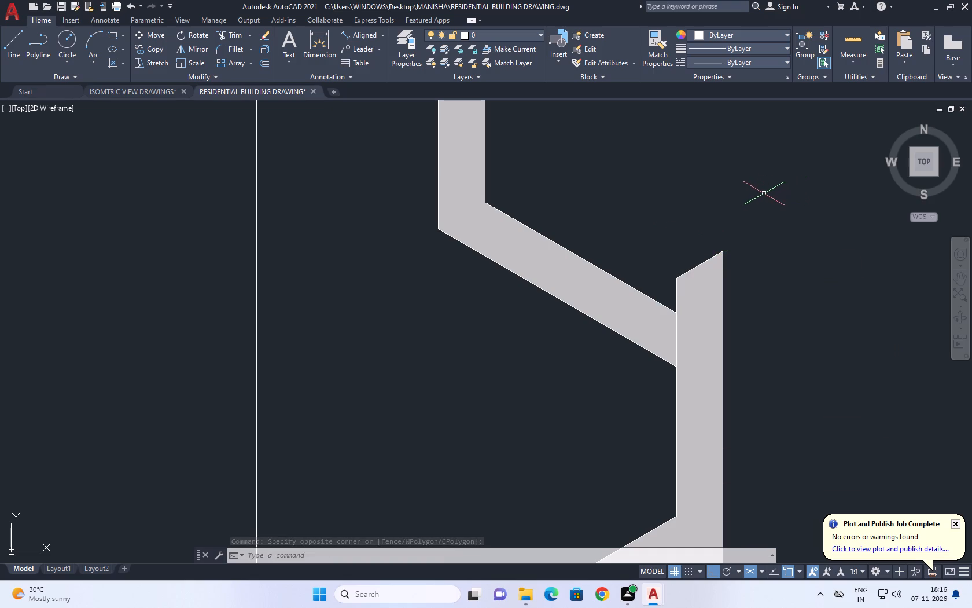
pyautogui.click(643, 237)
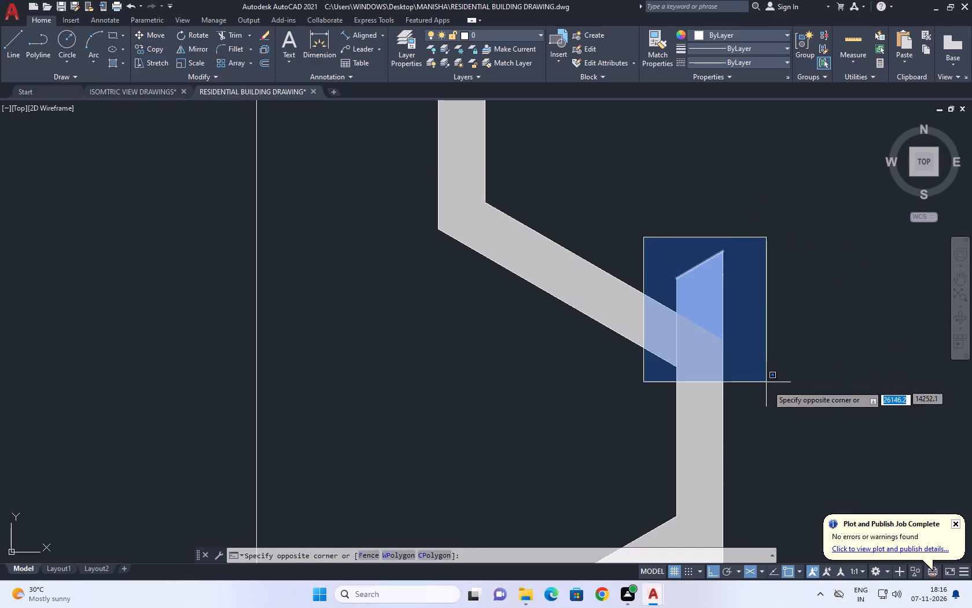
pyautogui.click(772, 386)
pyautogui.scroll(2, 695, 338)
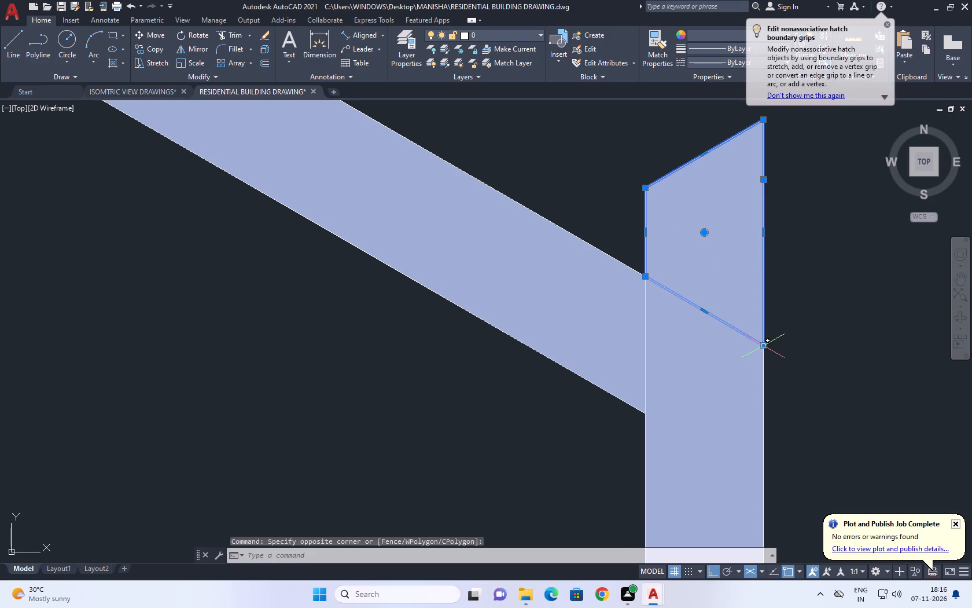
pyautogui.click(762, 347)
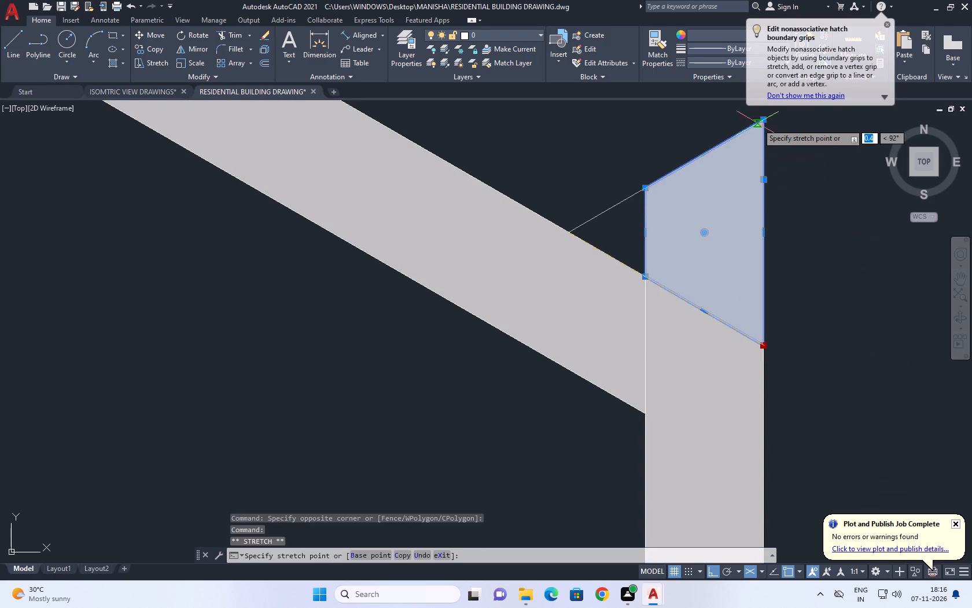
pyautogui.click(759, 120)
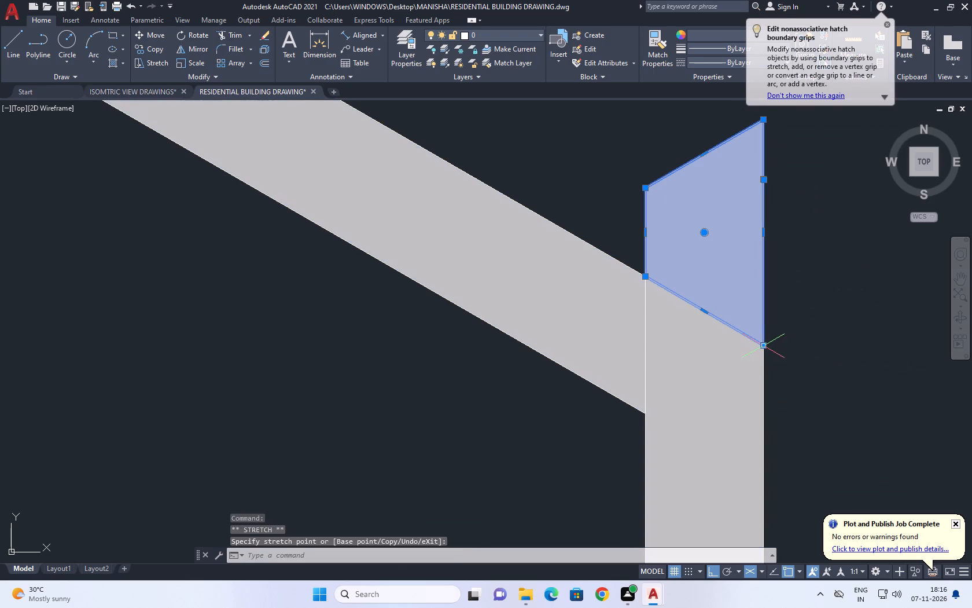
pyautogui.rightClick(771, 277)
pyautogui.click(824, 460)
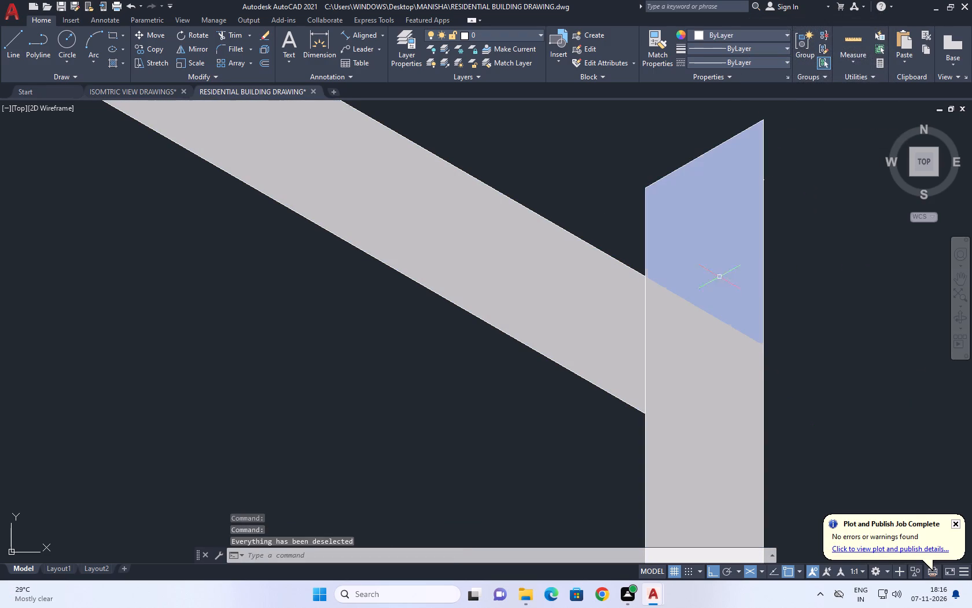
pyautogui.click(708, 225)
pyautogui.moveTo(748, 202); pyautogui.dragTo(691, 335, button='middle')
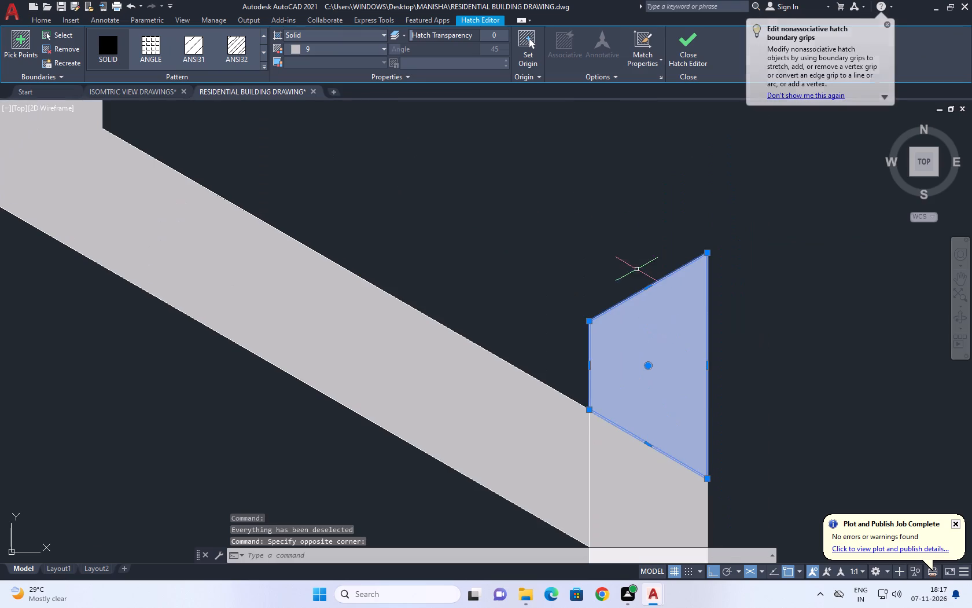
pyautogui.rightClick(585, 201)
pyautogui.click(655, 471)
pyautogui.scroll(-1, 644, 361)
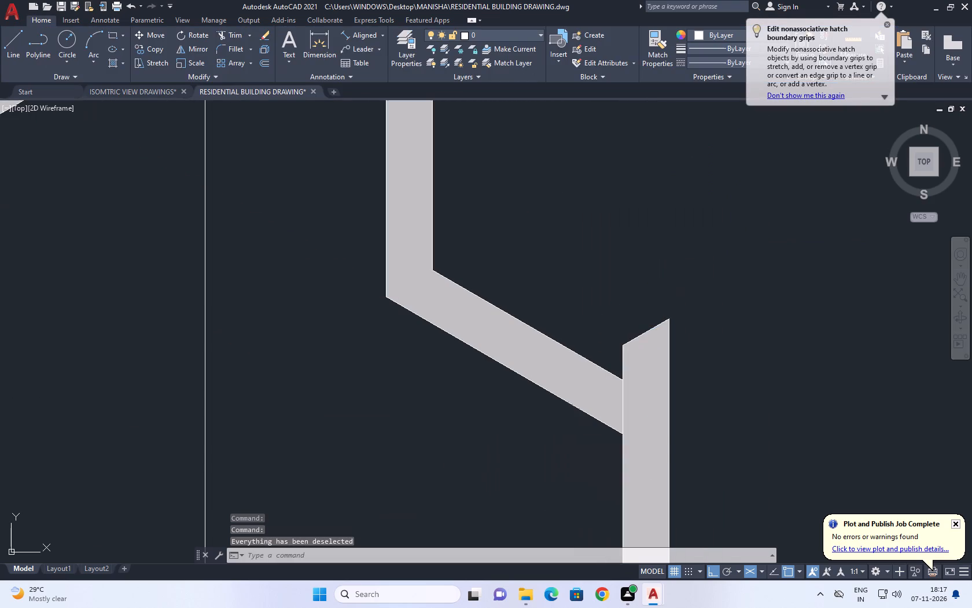
# Extend the thin vertical line beside the stepped wall up to the underside of the sloping slab.
pyautogui.scroll(-2, 644, 361)
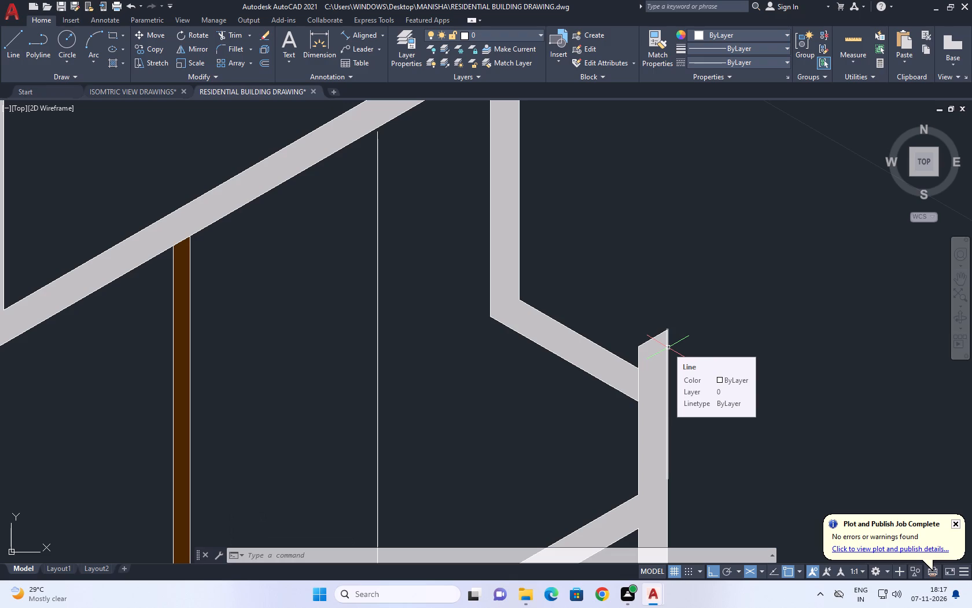
pyautogui.moveTo(597, 377); pyautogui.dragTo(599, 395, button='middle')
pyautogui.press('e')
pyautogui.press('x')
pyautogui.press('space')
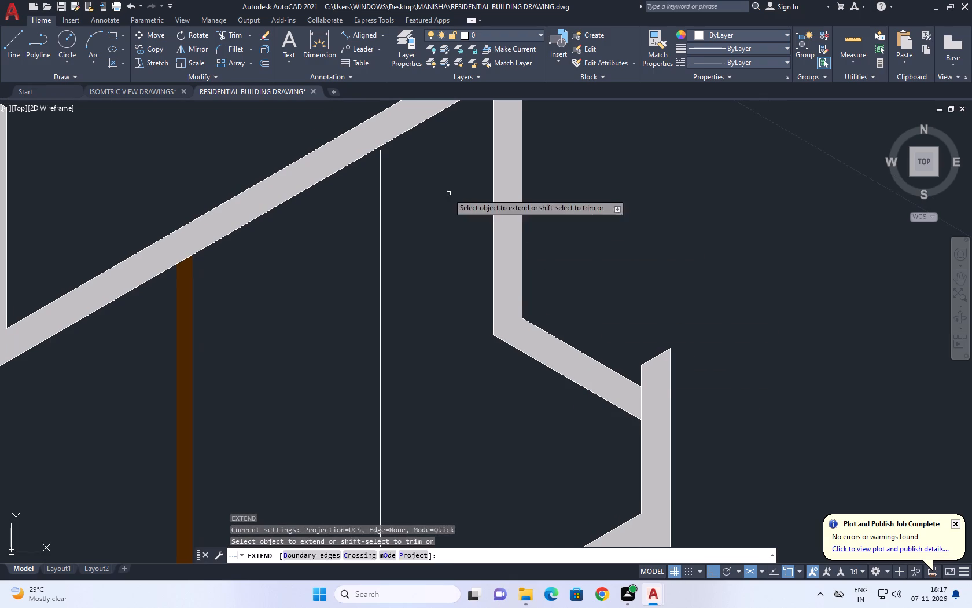
pyautogui.click(405, 193)
pyautogui.moveTo(366, 216); pyautogui.dragTo(355, 220)
pyautogui.scroll(-4, 410, 229)
pyautogui.scroll(-1, 505, 257)
pyautogui.press('Escape')
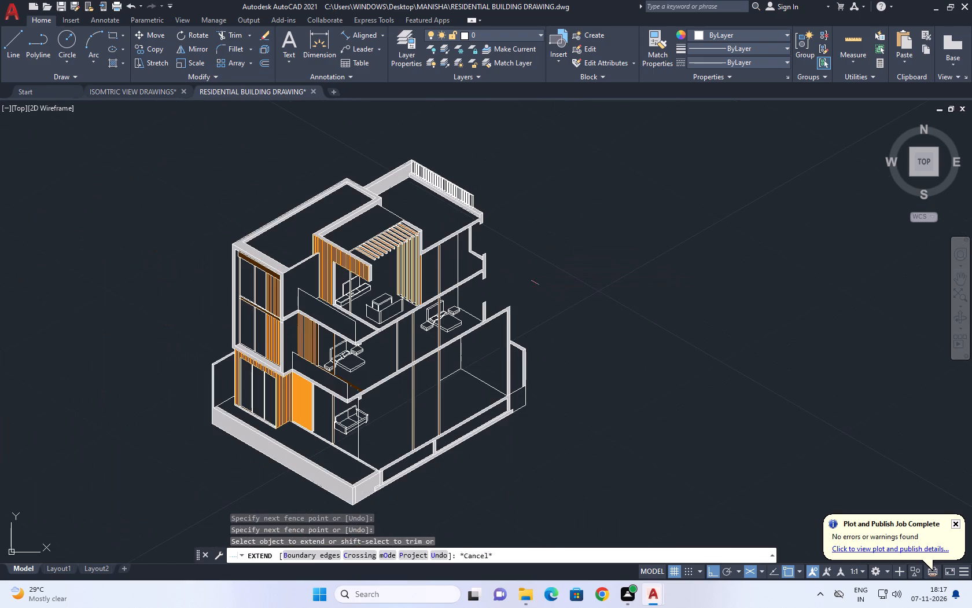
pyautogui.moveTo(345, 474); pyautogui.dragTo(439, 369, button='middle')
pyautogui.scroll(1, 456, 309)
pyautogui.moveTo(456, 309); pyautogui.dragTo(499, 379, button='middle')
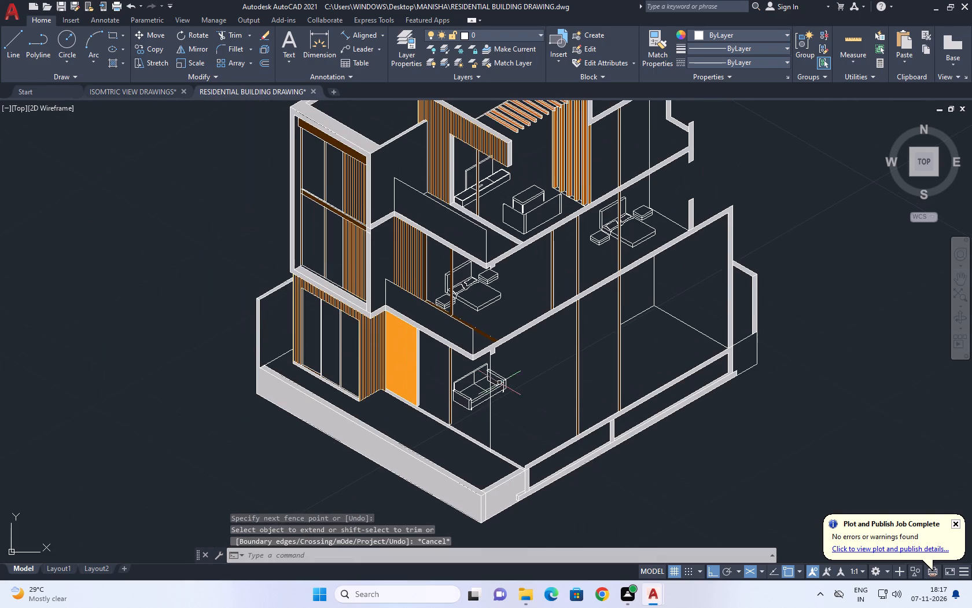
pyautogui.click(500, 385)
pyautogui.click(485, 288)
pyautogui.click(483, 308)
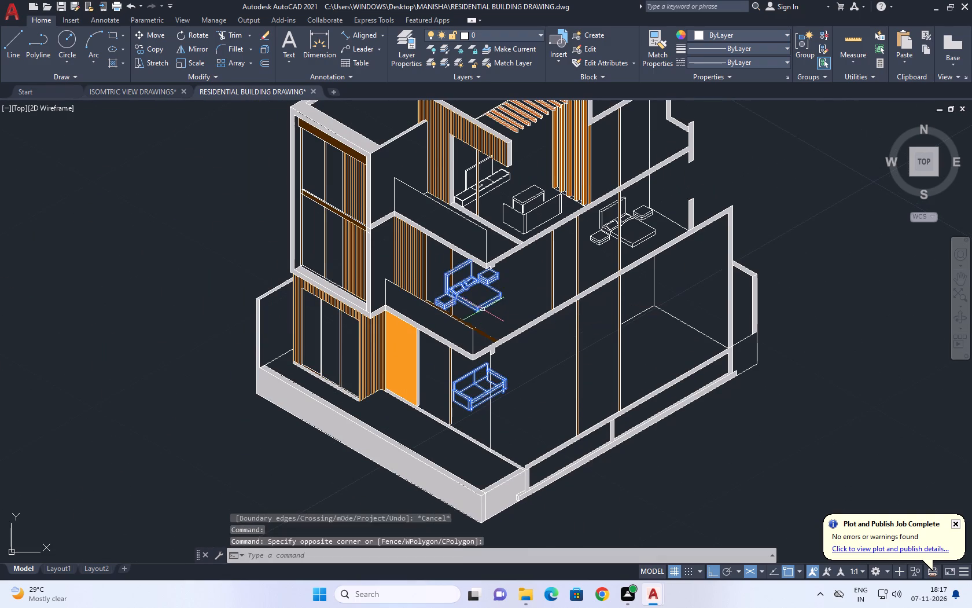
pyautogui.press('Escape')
# Create a new layer named FURNITUTE.
pyautogui.click(410, 49)
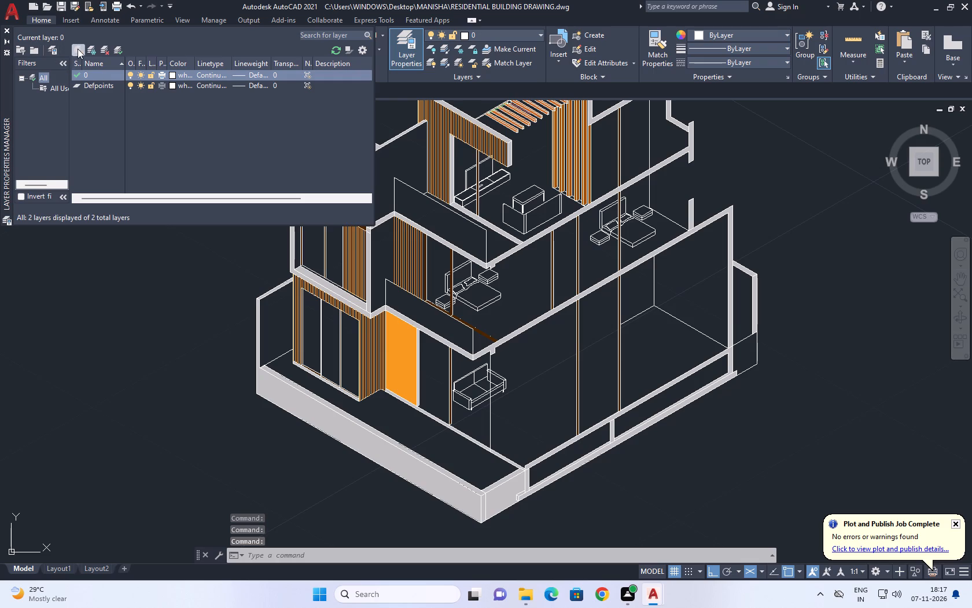
pyautogui.click(78, 49)
pyautogui.press('f')
pyautogui.press('u')
pyautogui.write('RNIR')
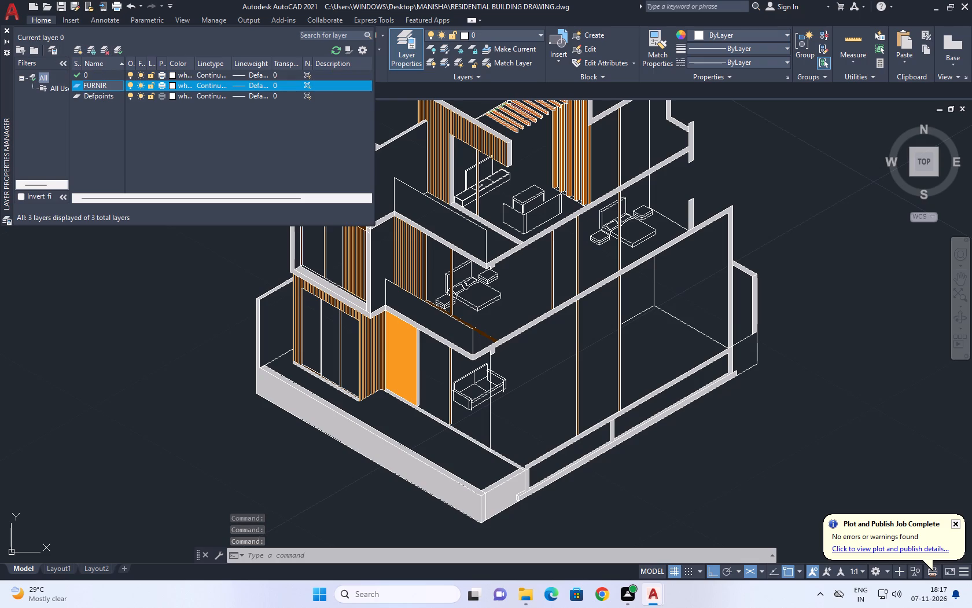
pyautogui.press('BackSpace')
pyautogui.press('t')
pyautogui.press('u')
pyautogui.write('TE')
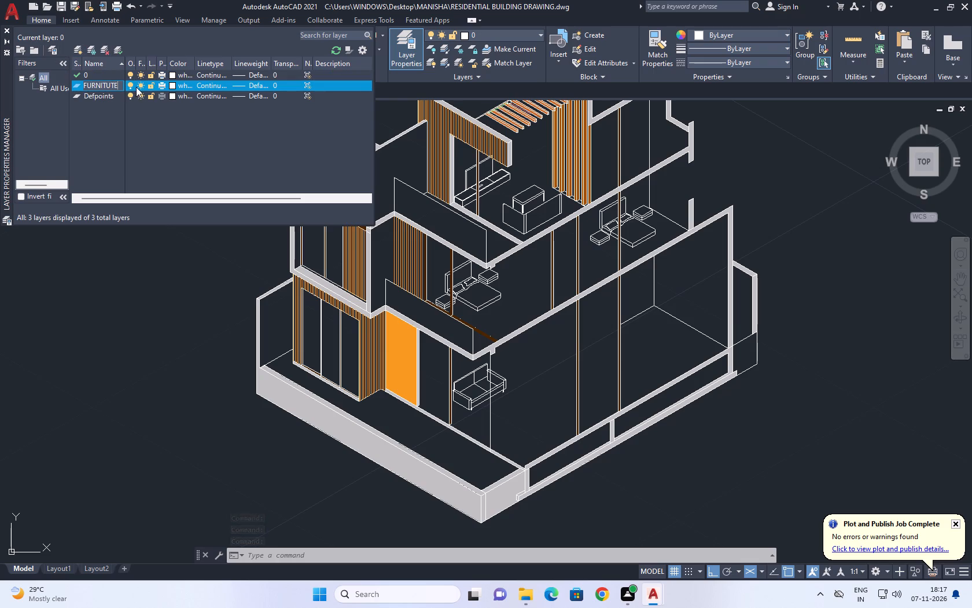
# Set the FURNITUTE layer's colour to green, index colour 100, and close the layer manager.
pyautogui.click(174, 85)
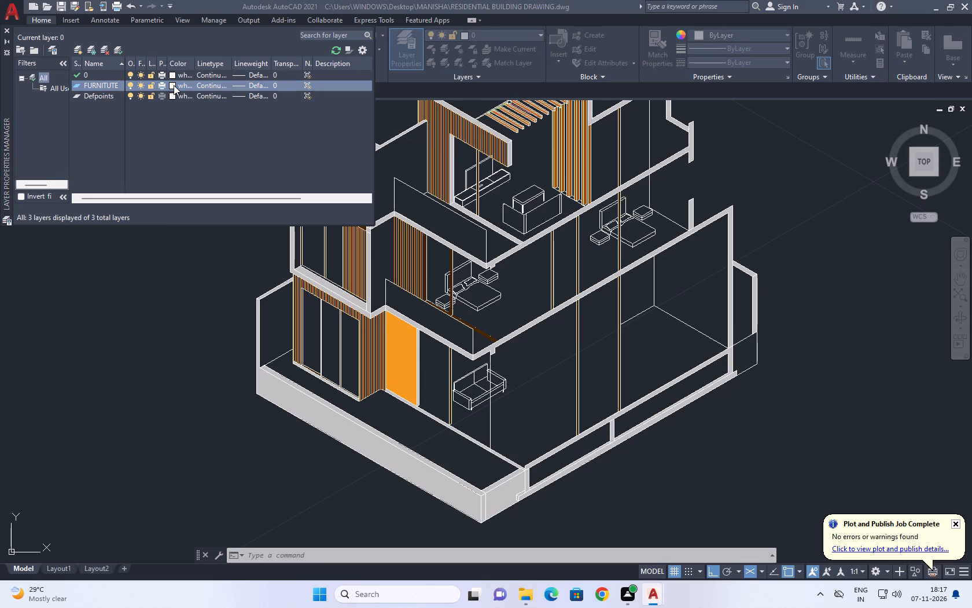
pyautogui.click(465, 255)
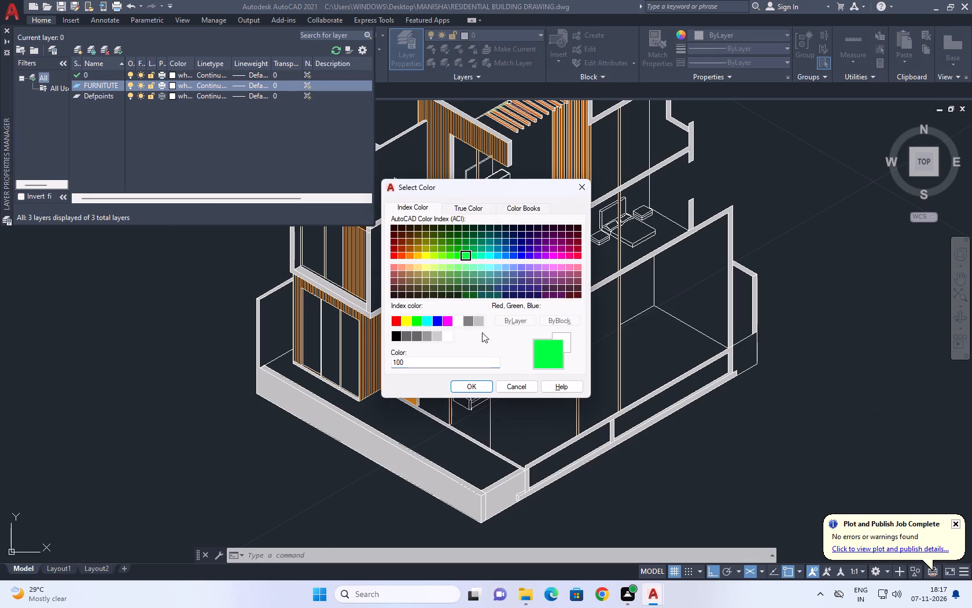
pyautogui.click(474, 386)
pyautogui.press('Escape')
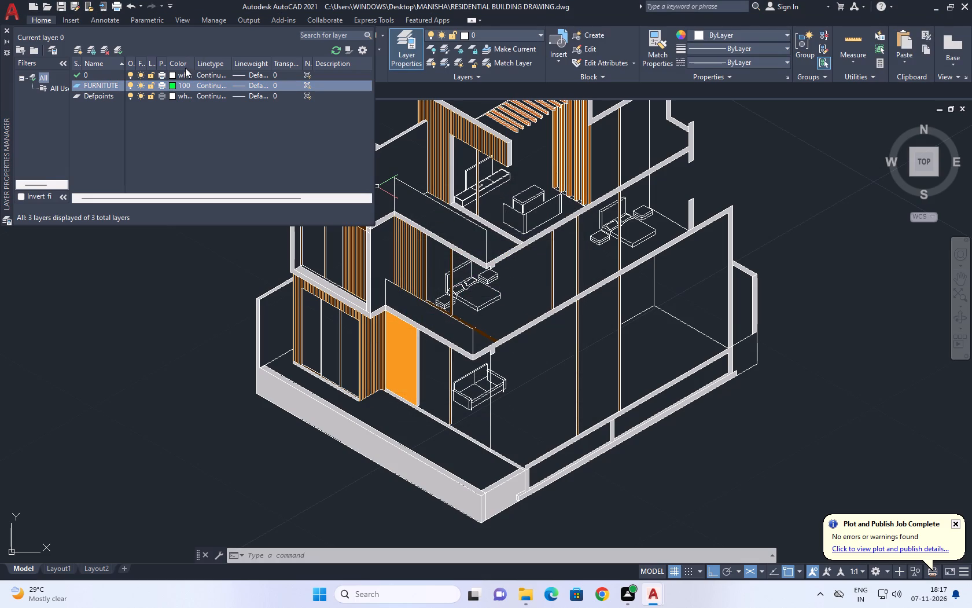
pyautogui.click(8, 30)
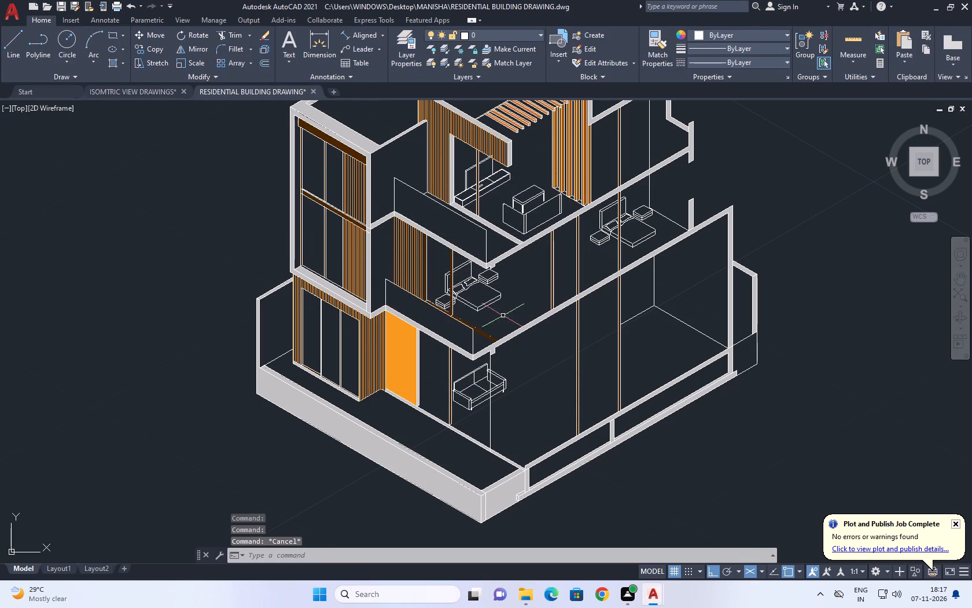
# Assign both bed sets, the desk unit, the TV unit and the ground-floor sofa to the FURNITUTE layer.
pyautogui.click(492, 294)
pyautogui.click(488, 303)
pyautogui.click(527, 202)
pyautogui.click(489, 183)
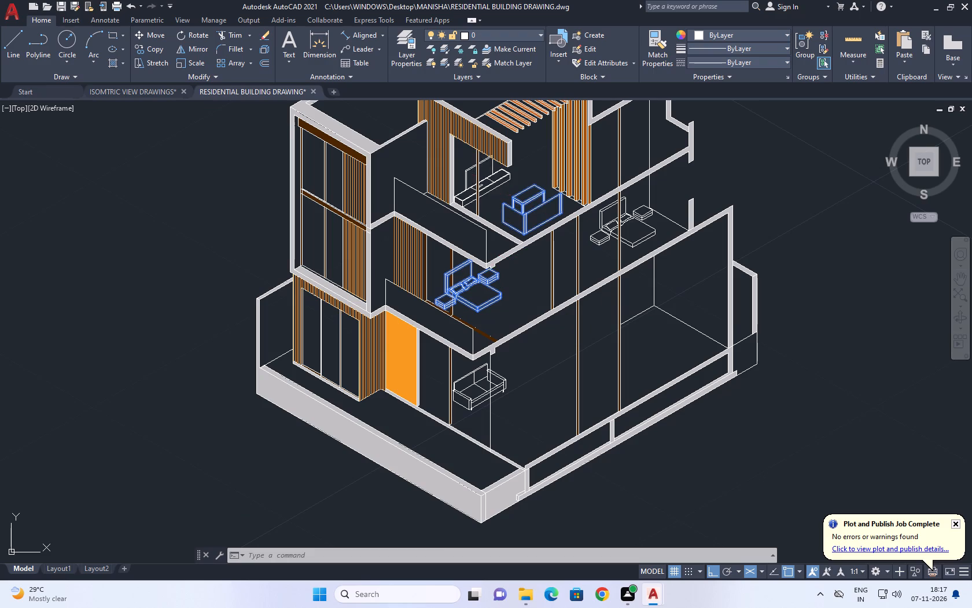
pyautogui.click(600, 240)
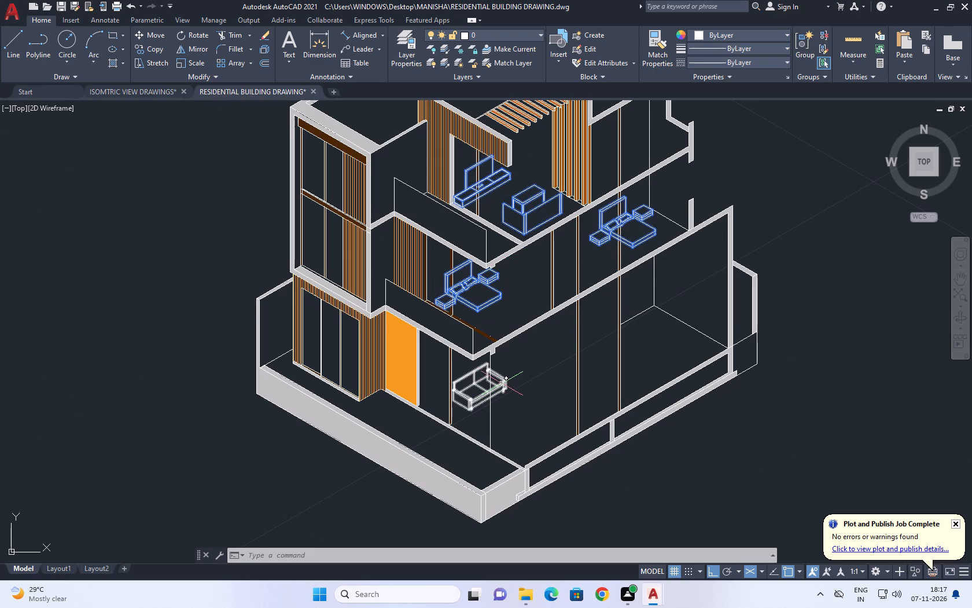
pyautogui.click(501, 383)
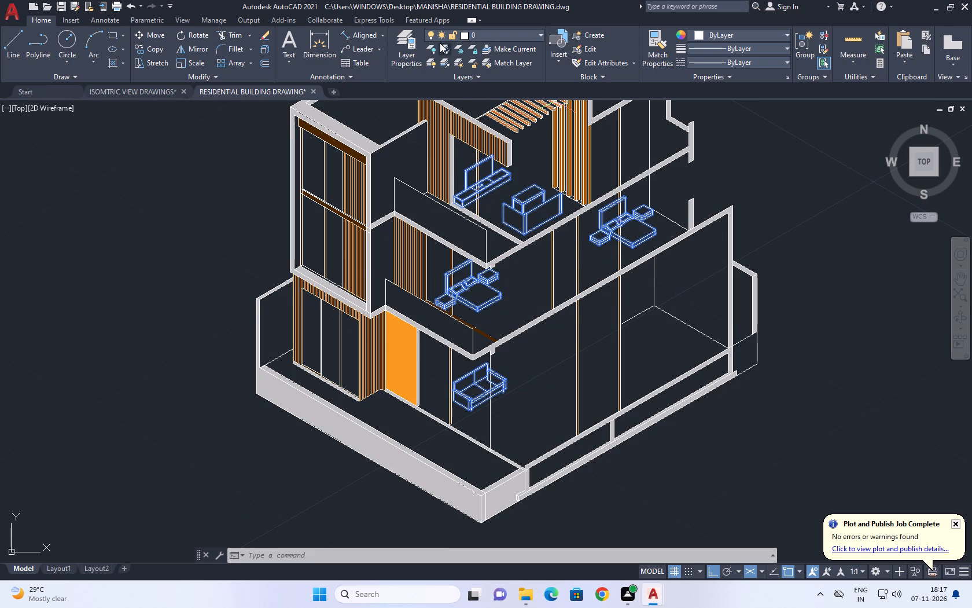
pyautogui.click(472, 35)
pyautogui.click(490, 76)
pyautogui.press('Escape')
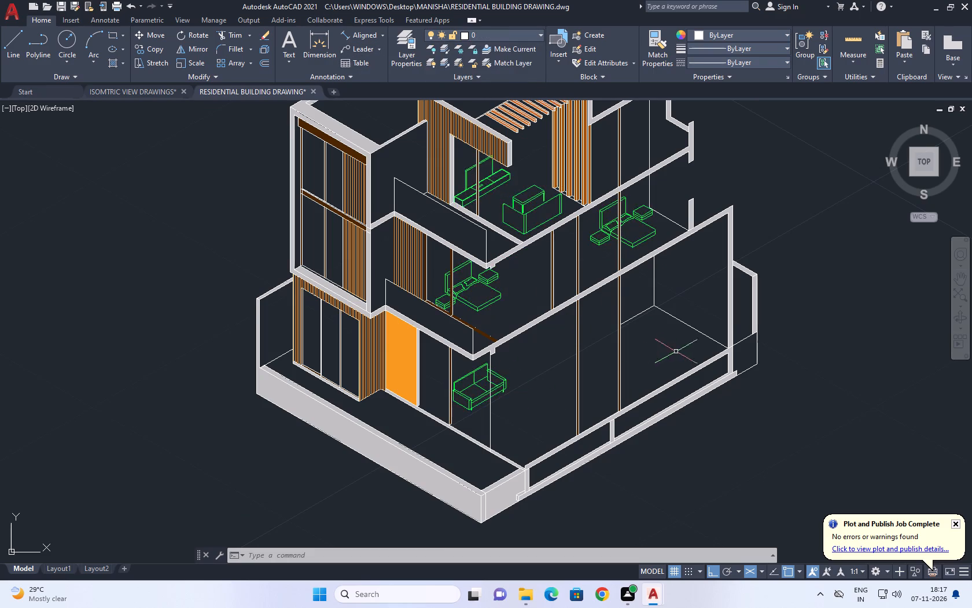
# Insert the Trees - Imperial block from the architectural tool palette in the empty space beside the building, and close the palette.
pyautogui.scroll(-2, 679, 353)
pyautogui.moveTo(702, 344); pyautogui.dragTo(635, 361, button='middle')
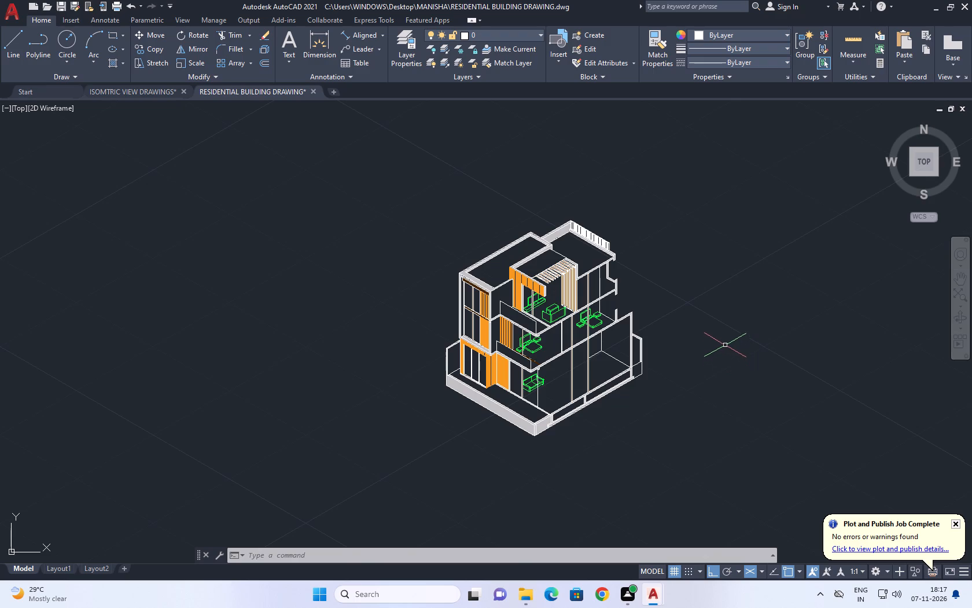
pyautogui.scroll(-3, 718, 328)
pyautogui.moveTo(705, 316); pyautogui.dragTo(588, 317, button='middle')
pyautogui.scroll(1, 604, 341)
pyautogui.write('TP')
pyautogui.press('space')
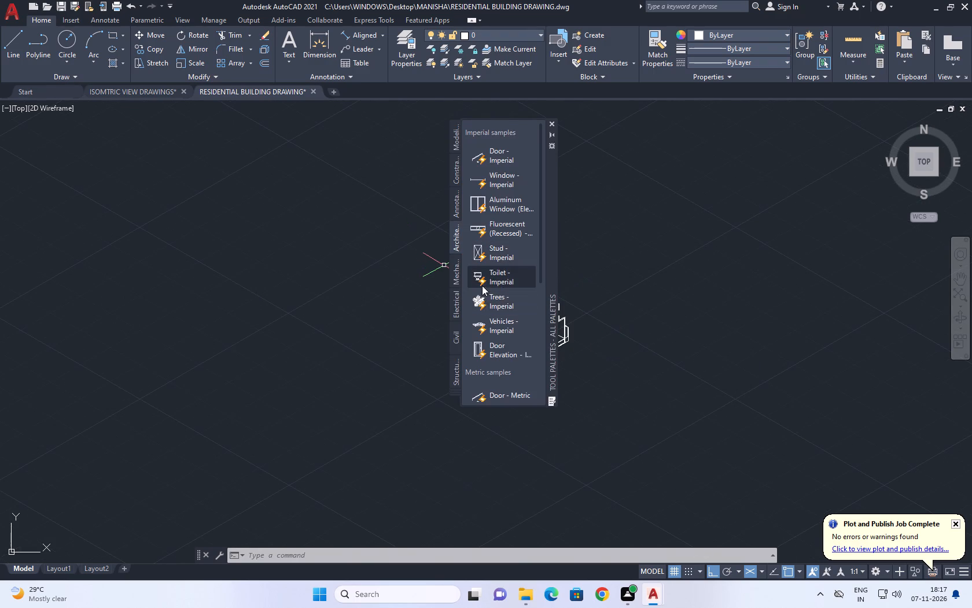
pyautogui.click(487, 301)
pyautogui.click(617, 311)
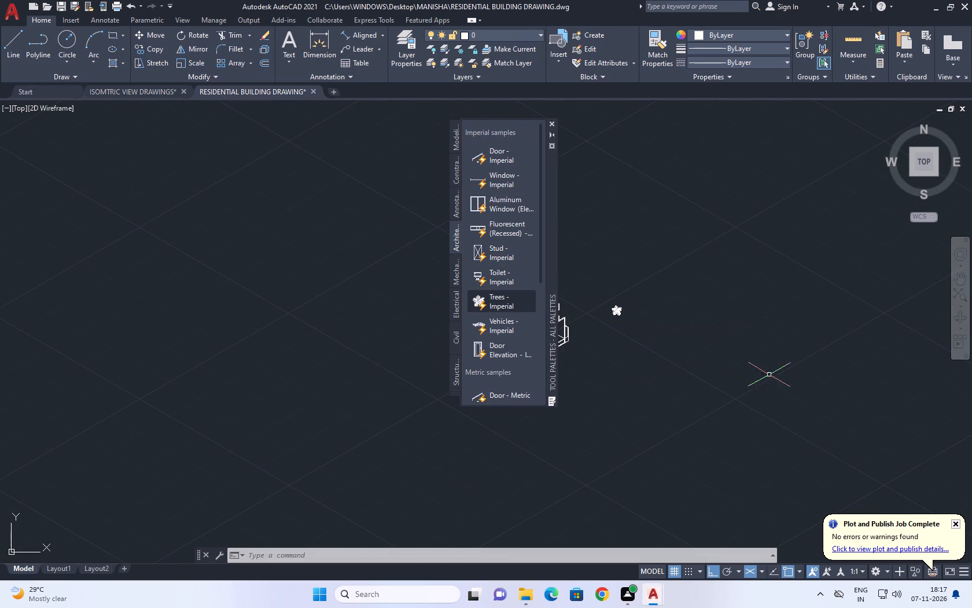
pyautogui.click(553, 126)
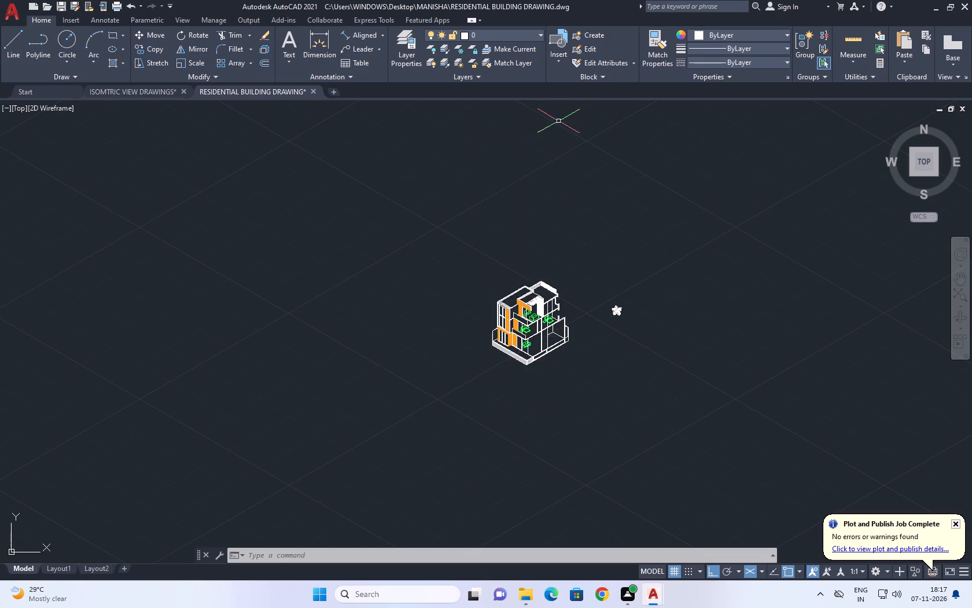
# Move the tree block closer to the building, just outside the end of its rear side wall.
pyautogui.scroll(3, 619, 316)
pyautogui.moveTo(661, 421); pyautogui.dragTo(643, 360)
pyautogui.click(588, 245)
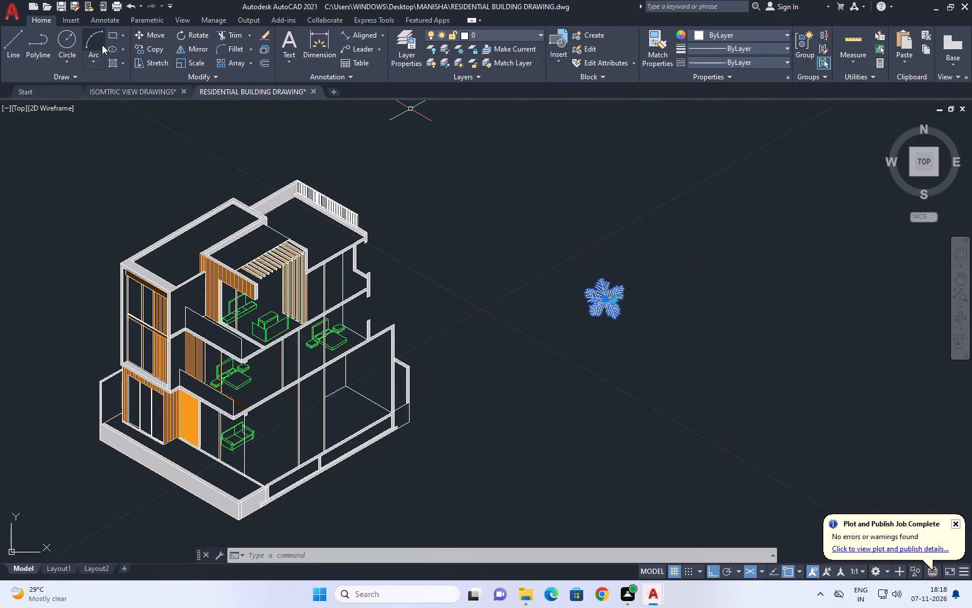
pyautogui.click(155, 33)
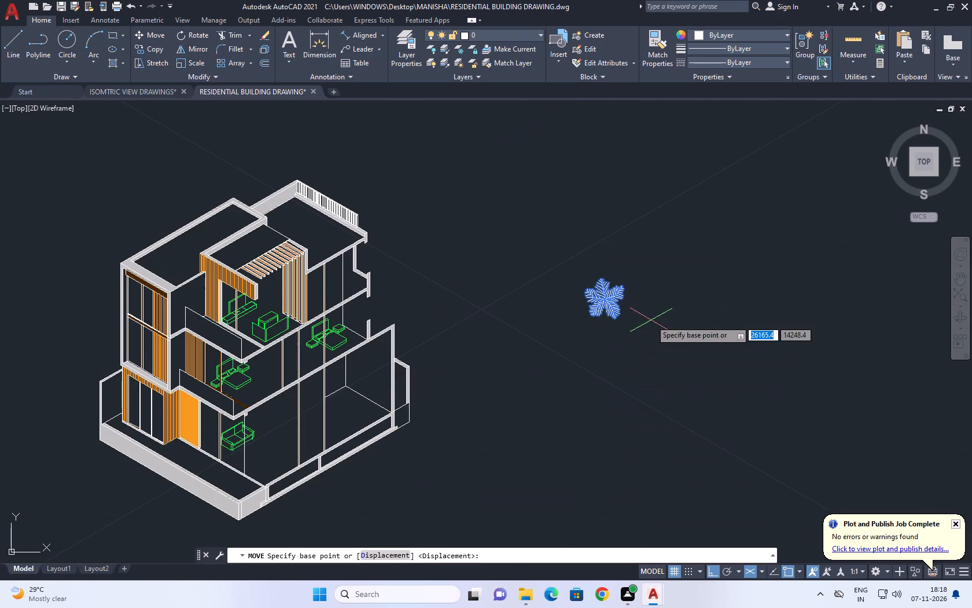
pyautogui.click(661, 308)
pyautogui.click(528, 415)
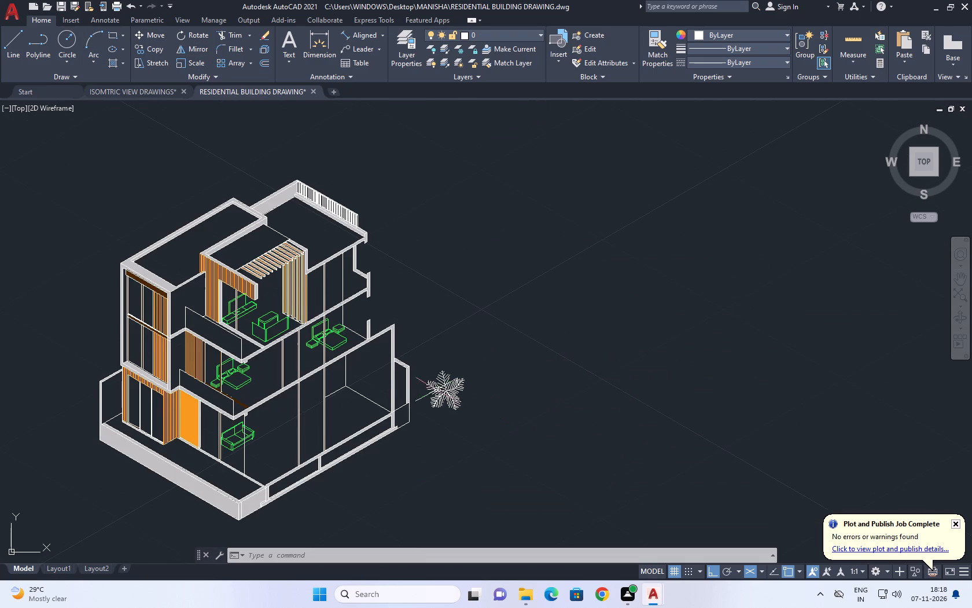
# Switch the tree block from its plan symbol to the palm tree elevation view.
pyautogui.moveTo(432, 390); pyautogui.dragTo(507, 341, button='middle')
pyautogui.scroll(1, 510, 338)
pyautogui.click(529, 349)
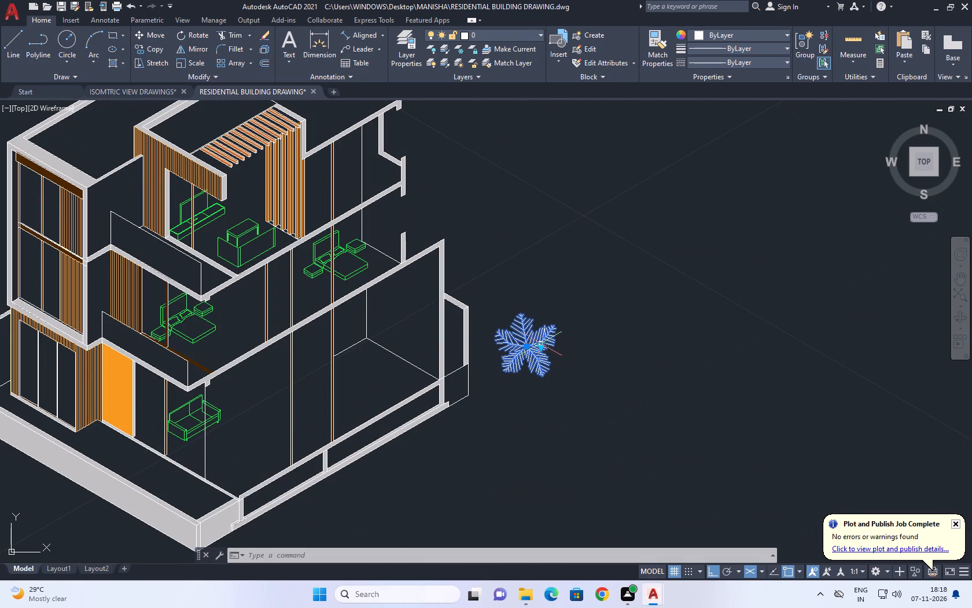
pyautogui.click(541, 347)
pyautogui.click(592, 369)
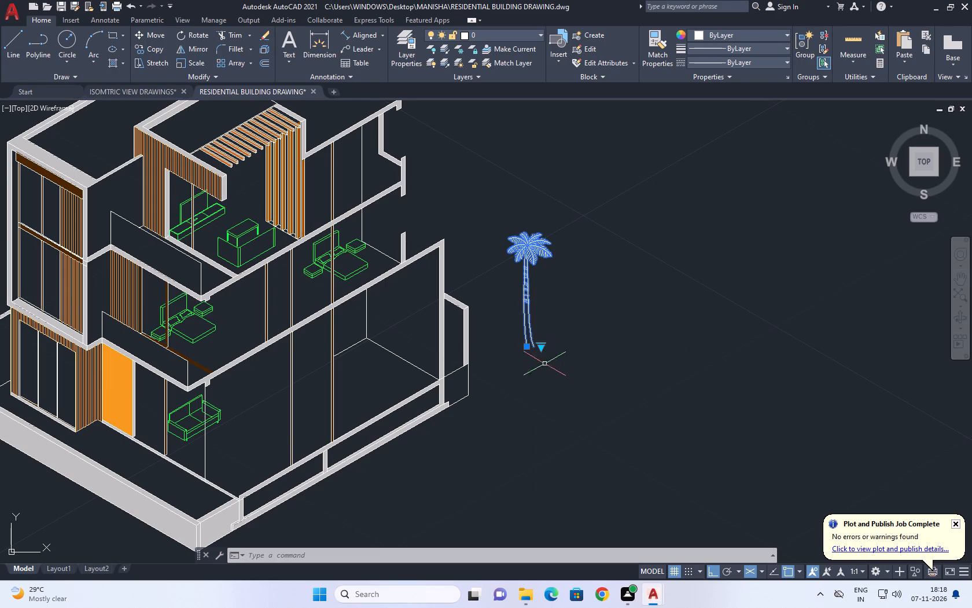
# Move the palm tree so its trunk stands right beside the building's outer side wall.
pyautogui.click(157, 37)
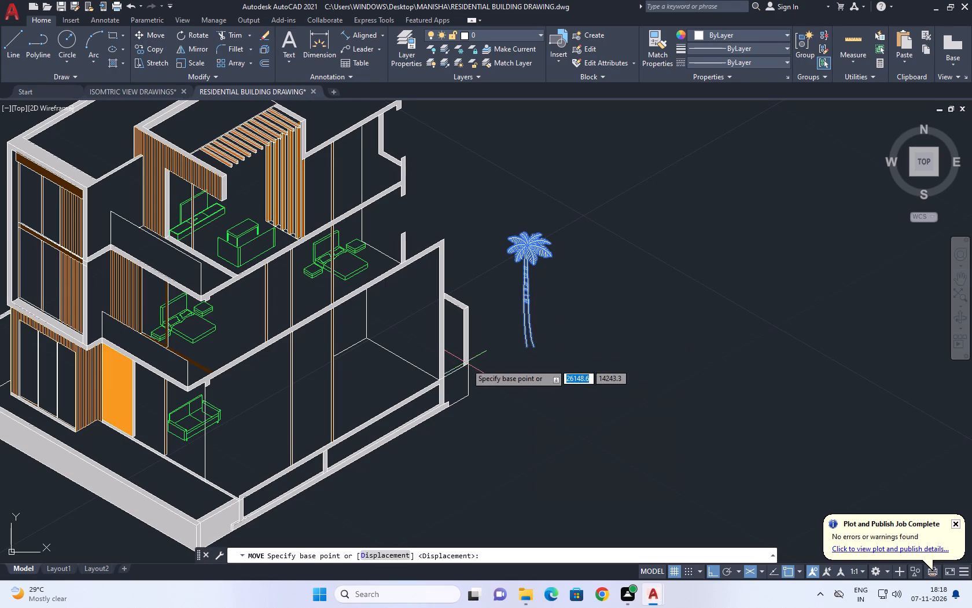
pyautogui.click(518, 342)
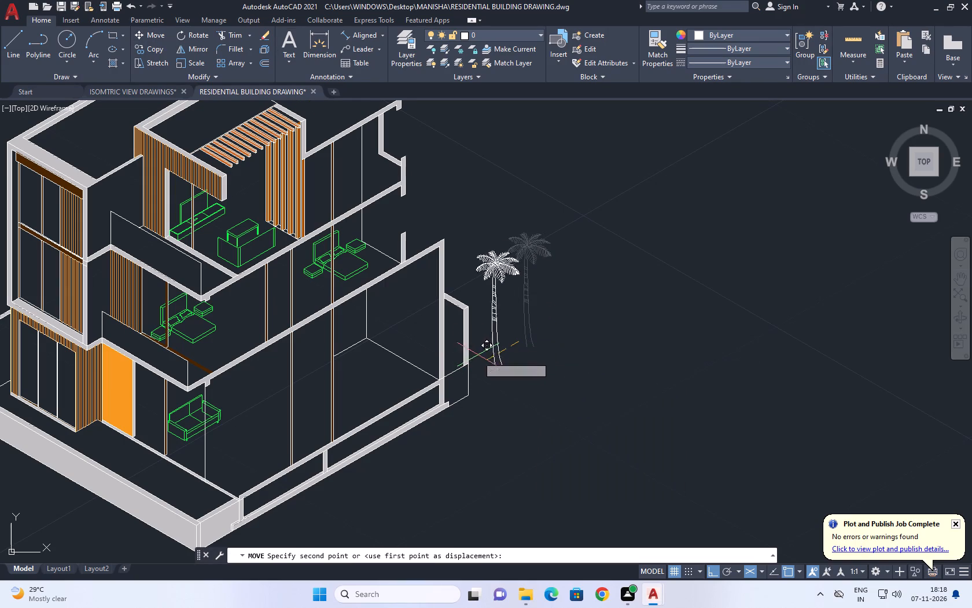
pyautogui.click(491, 377)
# Assign the palm tree to the FURNITUTE layer and clear the selection.
pyautogui.click(486, 369)
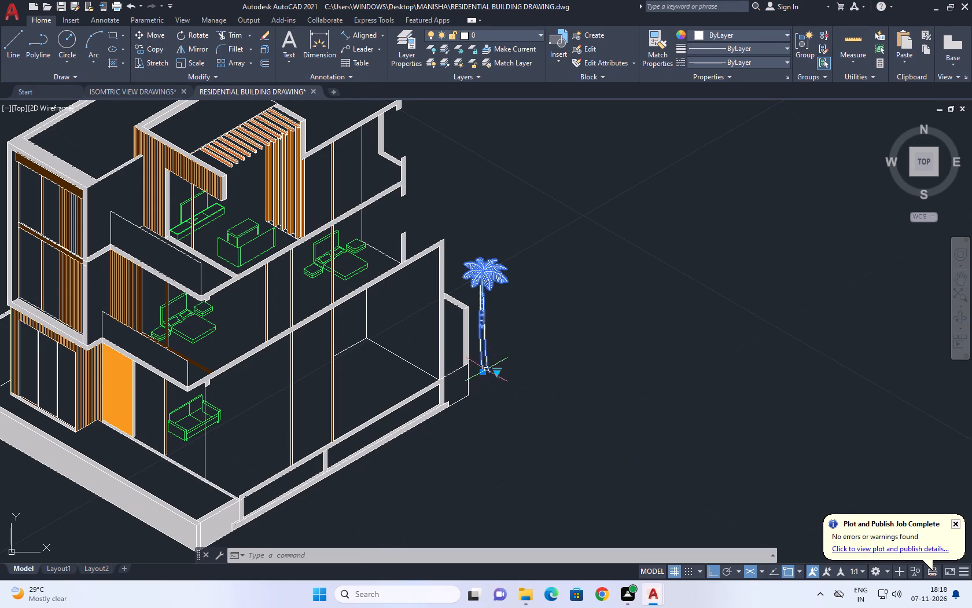
pyautogui.click(506, 34)
pyautogui.click(492, 79)
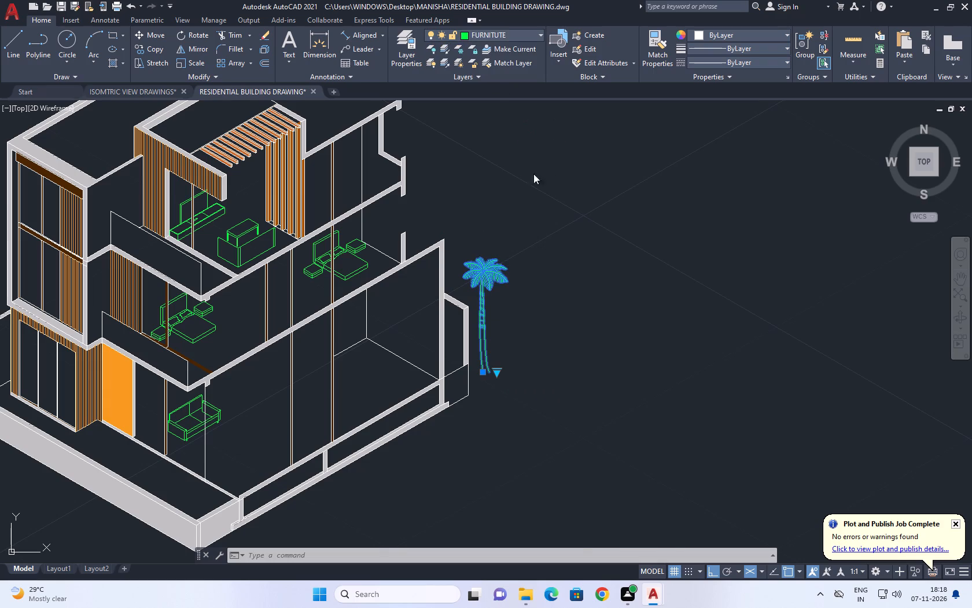
pyautogui.rightClick(539, 265)
pyautogui.click(605, 495)
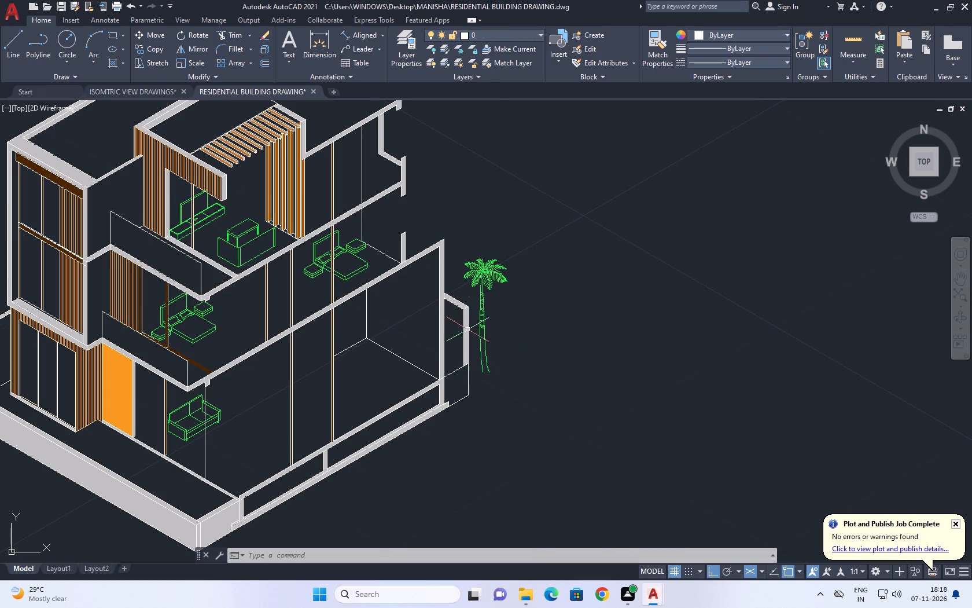
# Move the palm tree from its trunk base about 0.8 units along the 330° isometric direction, away from the wall.
pyautogui.click(488, 368)
pyautogui.click(154, 34)
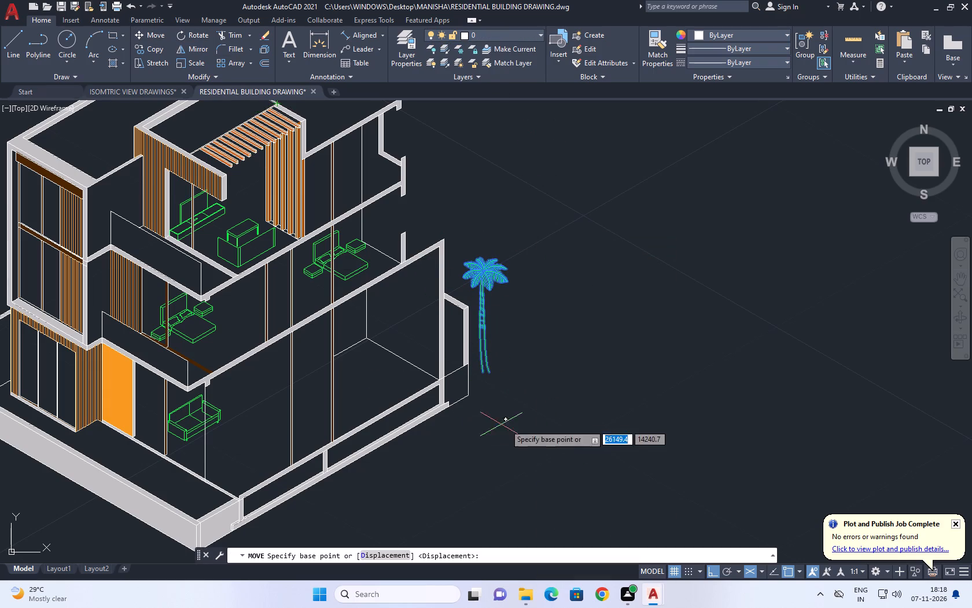
pyautogui.scroll(3, 515, 383)
pyautogui.click(389, 362)
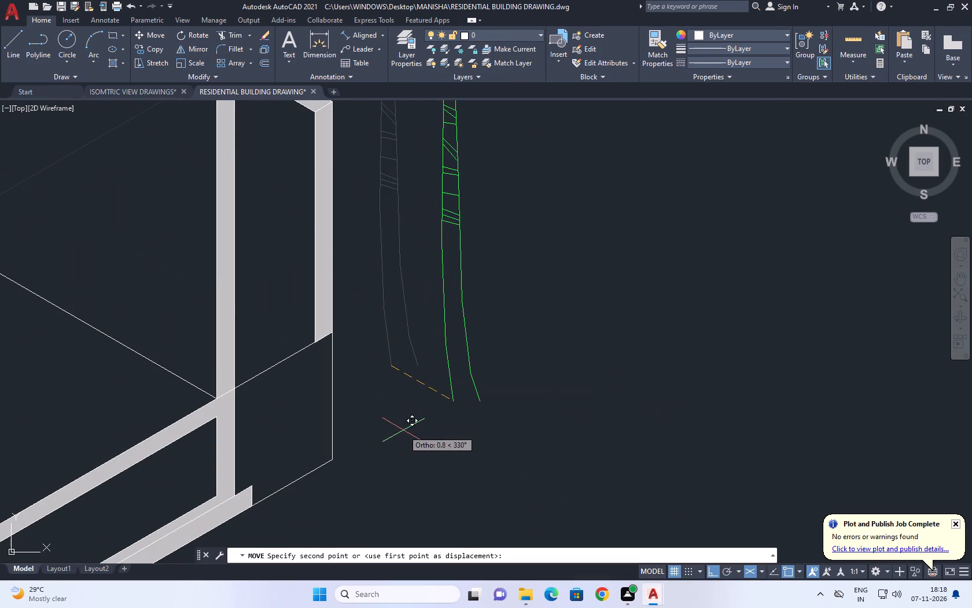
pyautogui.click(403, 435)
pyautogui.scroll(-3, 443, 393)
# Copy the palm tree from its trunk base once just behind the original and three times clustered at the building's front corner.
pyautogui.click(456, 384)
pyautogui.click(446, 355)
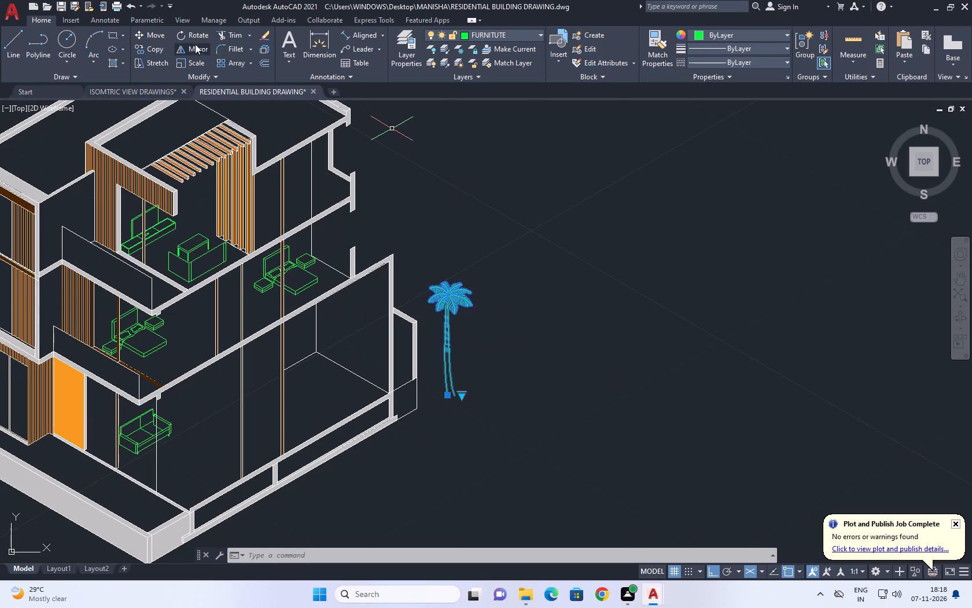
pyautogui.click(153, 51)
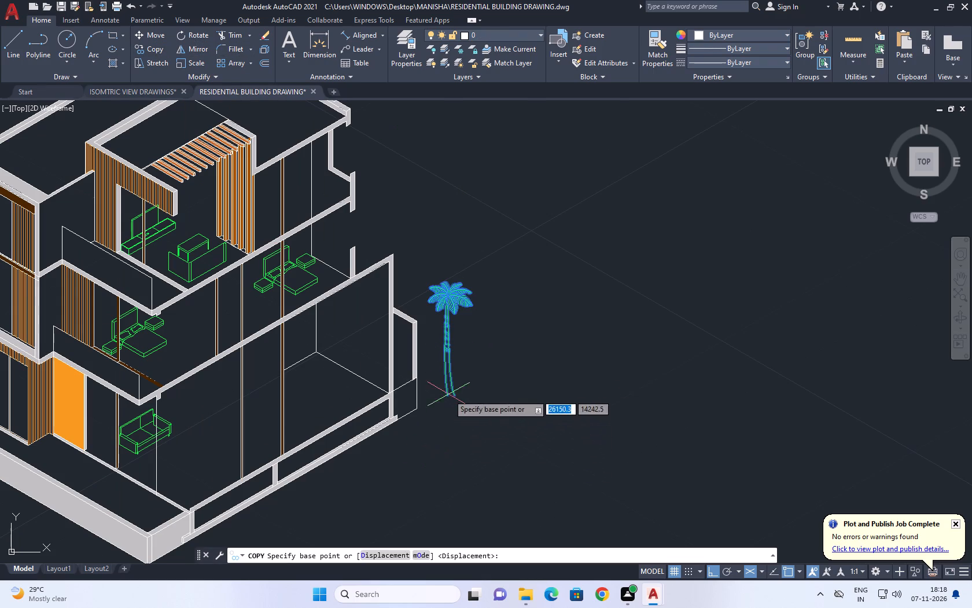
pyautogui.click(448, 391)
pyautogui.click(476, 376)
pyautogui.scroll(-2, 459, 386)
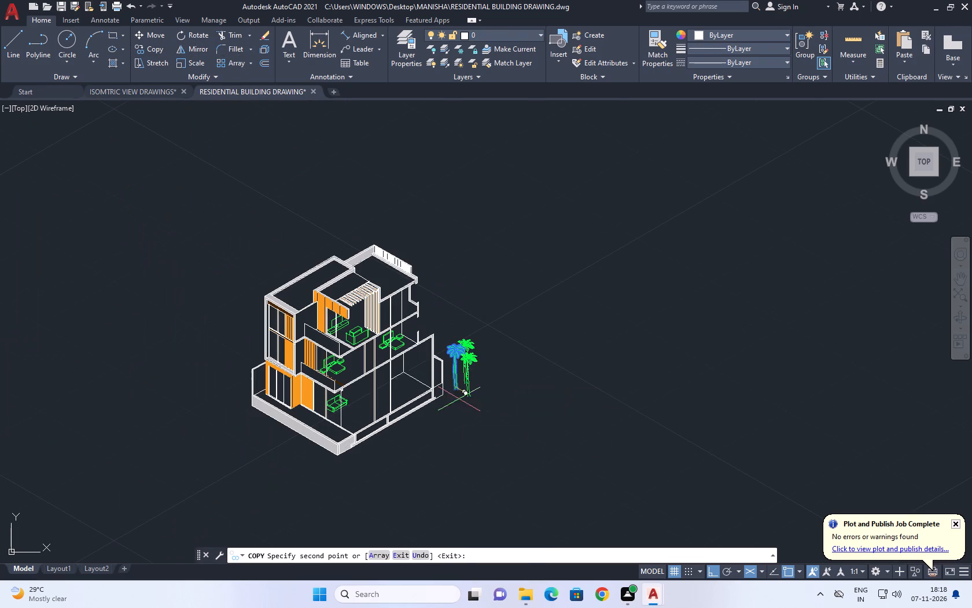
pyautogui.scroll(2, 332, 473)
pyautogui.click(324, 460)
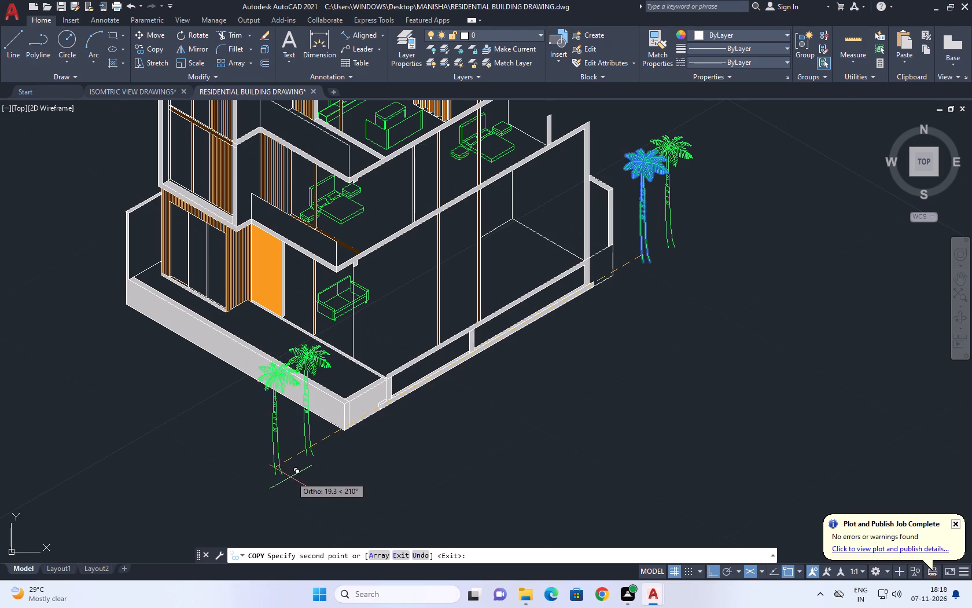
pyautogui.click(295, 471)
pyautogui.click(113, 356)
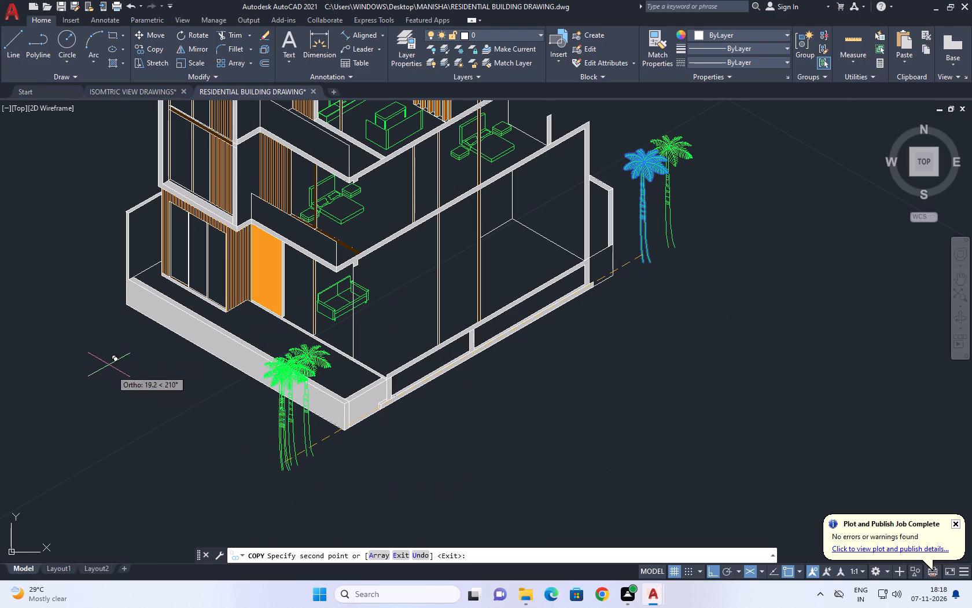
pyautogui.rightClick(694, 290)
pyautogui.click(731, 309)
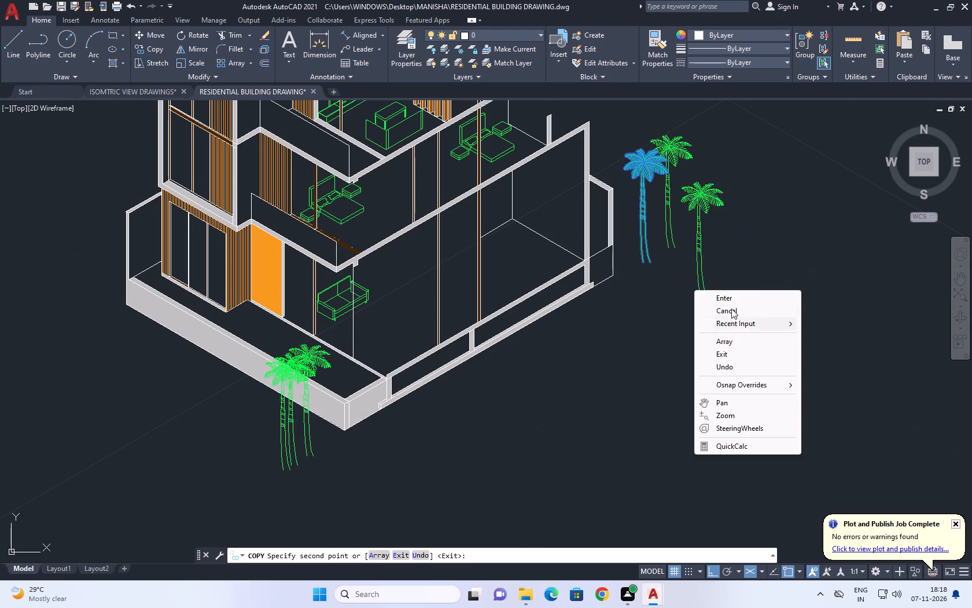
# Examine the whole furnished building with the palm trees placed around it.
pyautogui.scroll(-2, 627, 277)
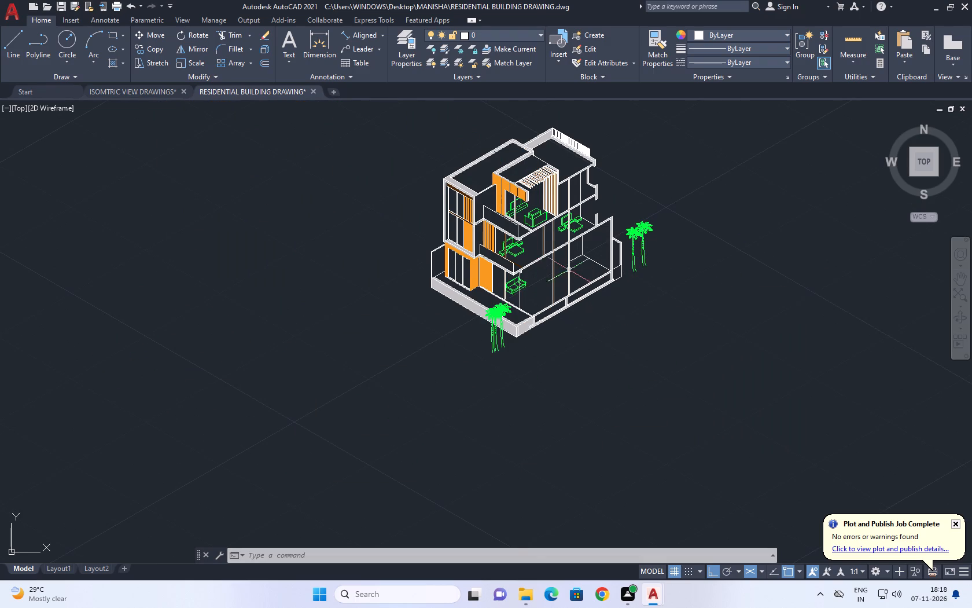
pyautogui.moveTo(580, 280); pyautogui.dragTo(524, 350, button='middle')
pyautogui.scroll(2, 453, 394)
pyautogui.scroll(-2, 511, 401)
pyautogui.moveTo(606, 371); pyautogui.dragTo(606, 372, button='middle')
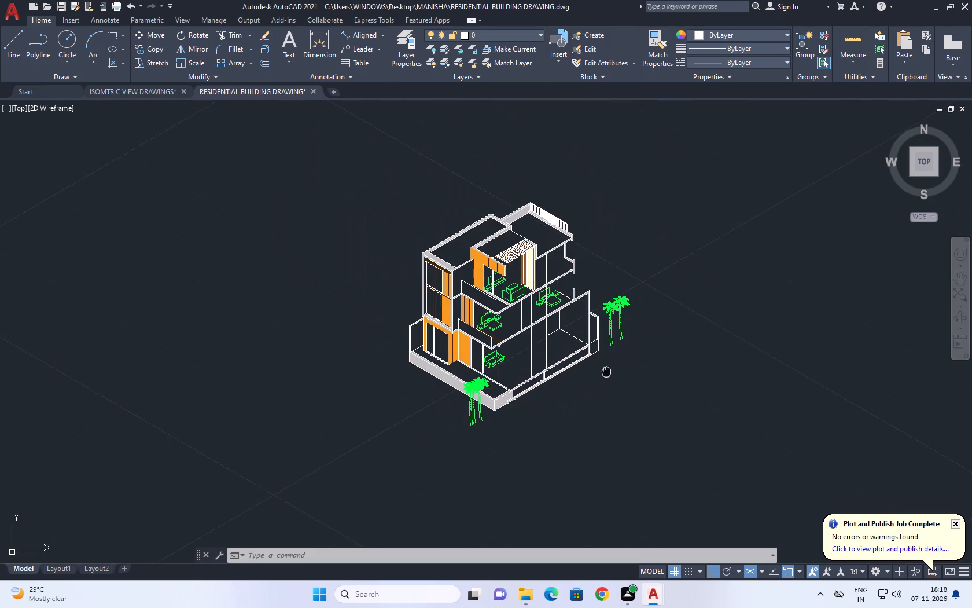
pyautogui.moveTo(606, 372); pyautogui.dragTo(568, 374, button='middle')
pyautogui.scroll(1, 572, 374)
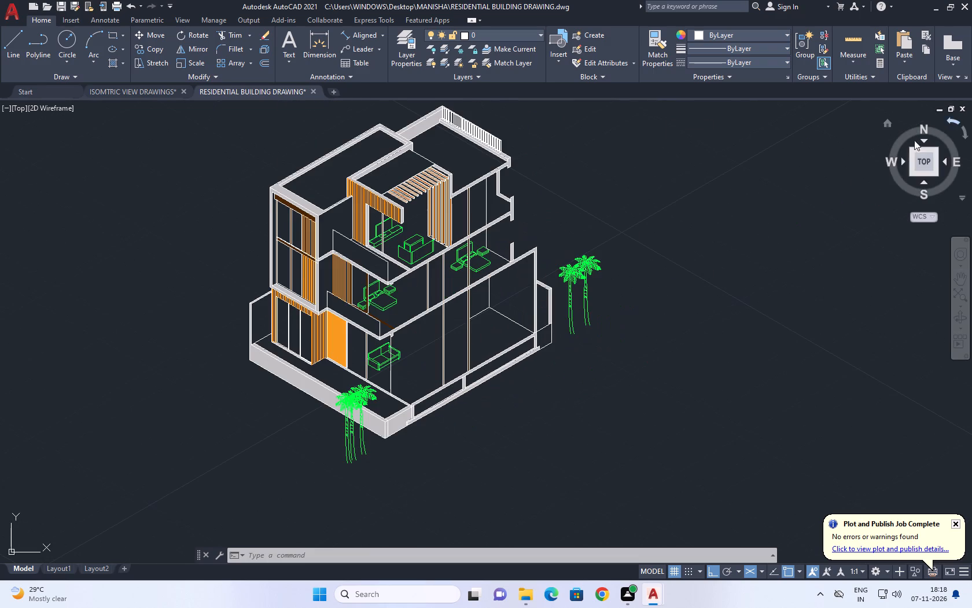
pyautogui.moveTo(805, 175); pyautogui.dragTo(637, 170, button='middle')
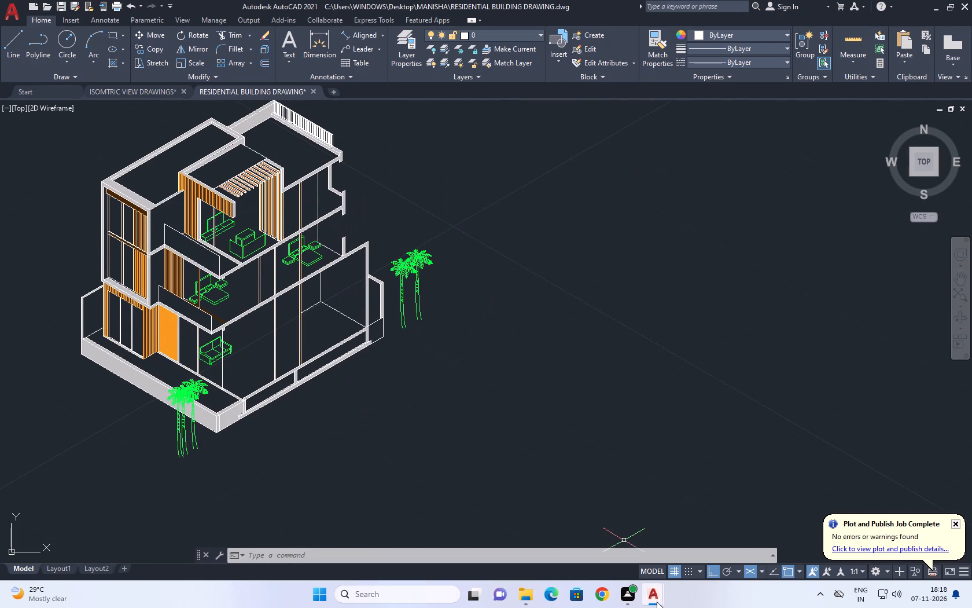
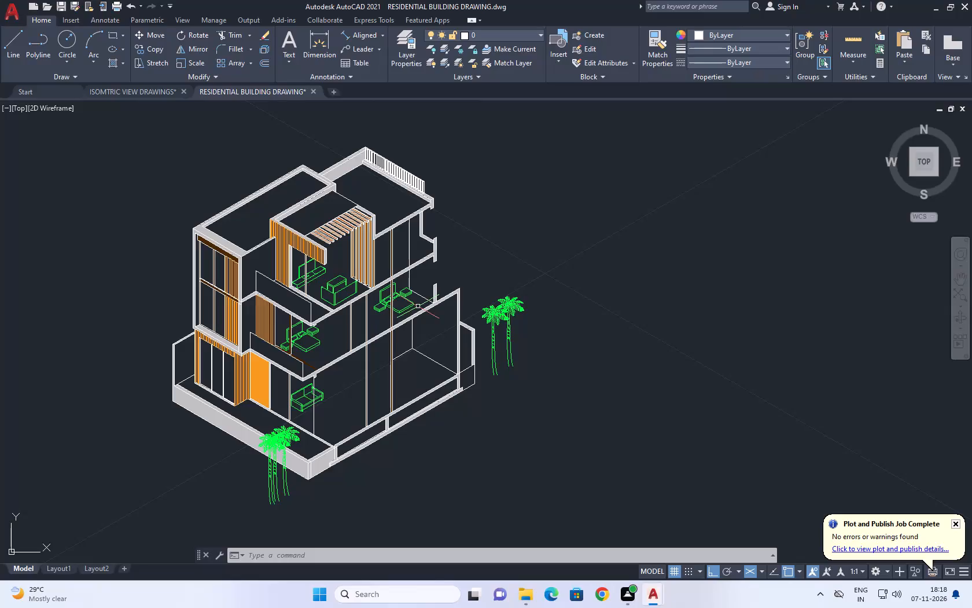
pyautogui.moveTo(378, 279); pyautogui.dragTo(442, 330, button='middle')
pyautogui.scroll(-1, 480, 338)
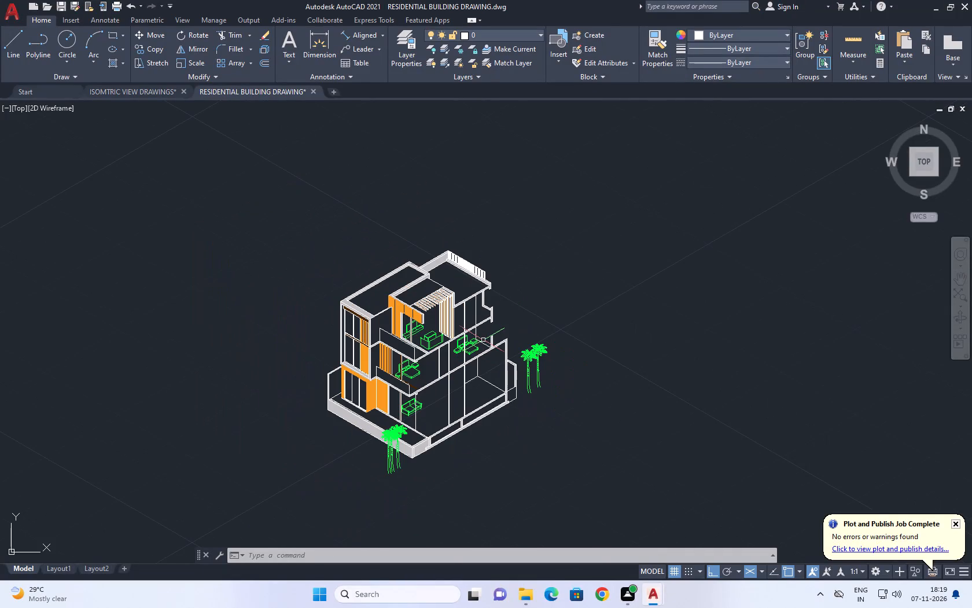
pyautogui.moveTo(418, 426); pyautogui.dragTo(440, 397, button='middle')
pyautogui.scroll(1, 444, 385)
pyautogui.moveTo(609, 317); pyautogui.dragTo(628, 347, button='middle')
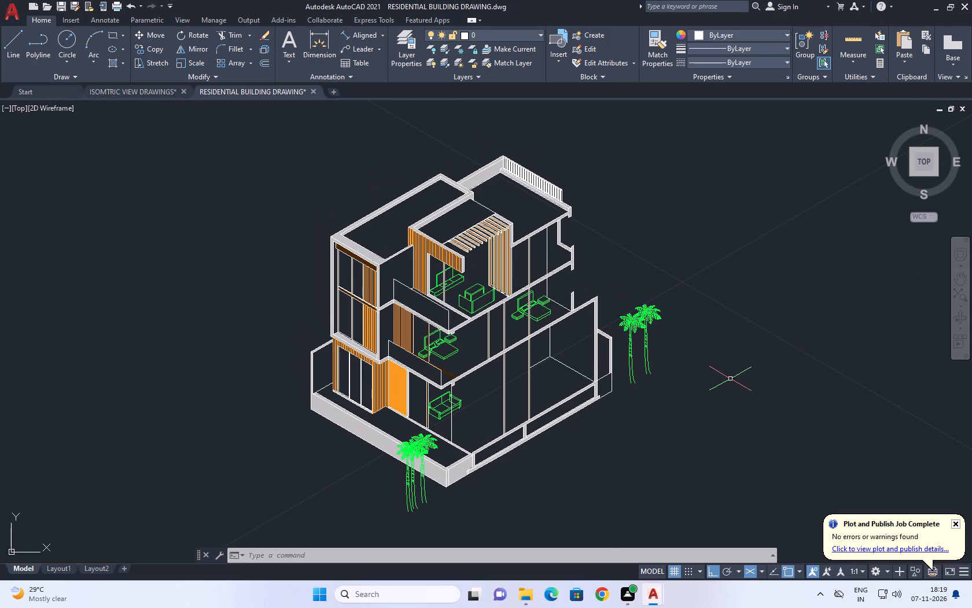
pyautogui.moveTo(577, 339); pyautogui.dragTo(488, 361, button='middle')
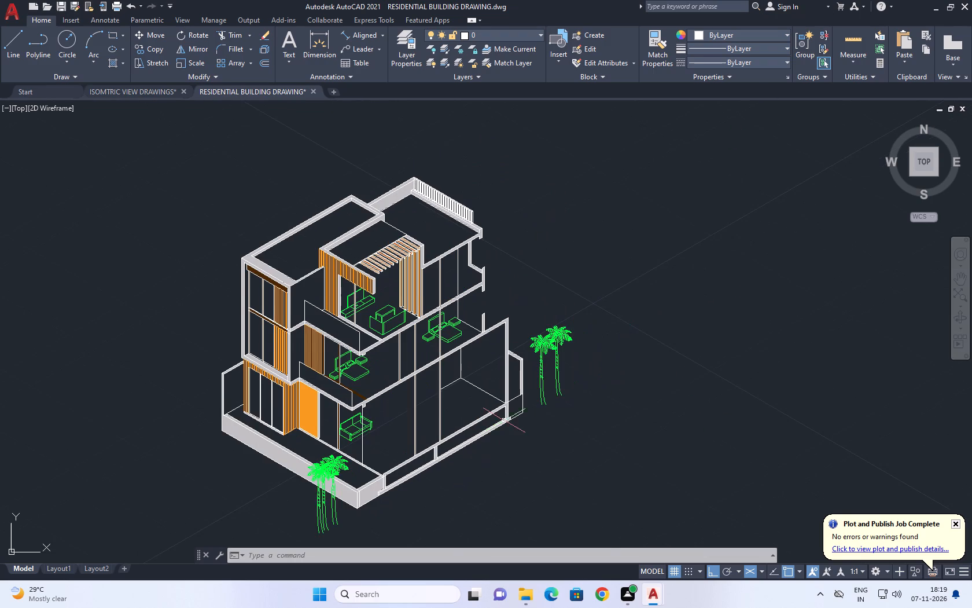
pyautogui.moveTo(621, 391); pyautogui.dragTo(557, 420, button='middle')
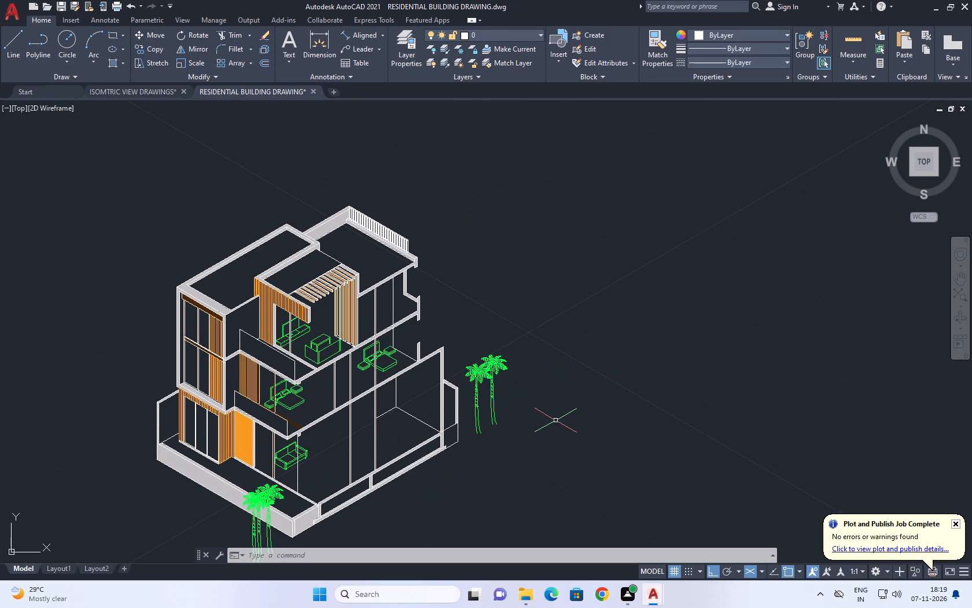
# Set up a plot with the previous plot's settings, window the building with all its palm trees, and preview it.
pyautogui.hotkey('ctrl', 'p')
pyautogui.click(446, 178)
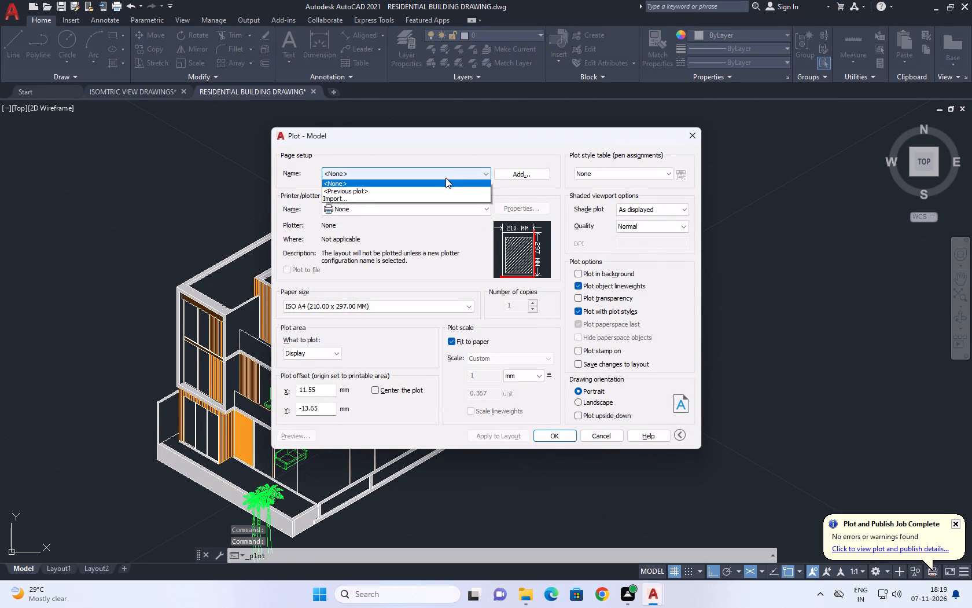
pyautogui.click(429, 192)
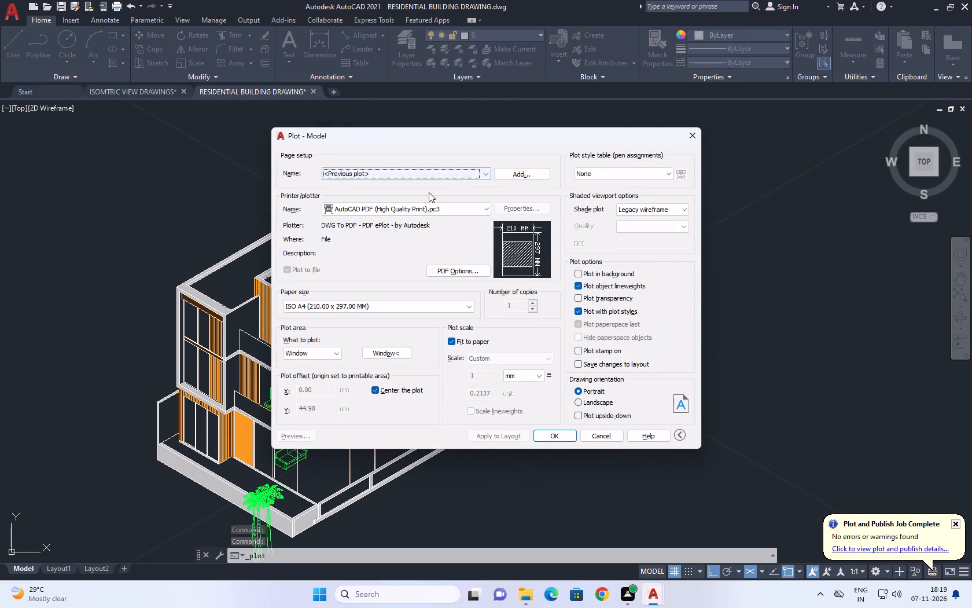
pyautogui.click(392, 354)
pyautogui.scroll(-1, 473, 314)
pyautogui.click(252, 228)
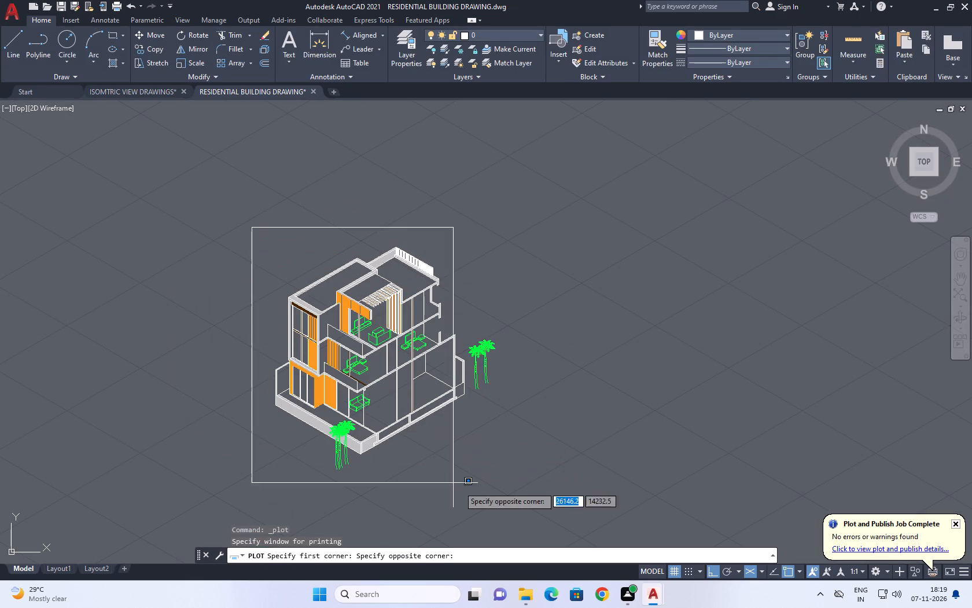
pyautogui.click(503, 495)
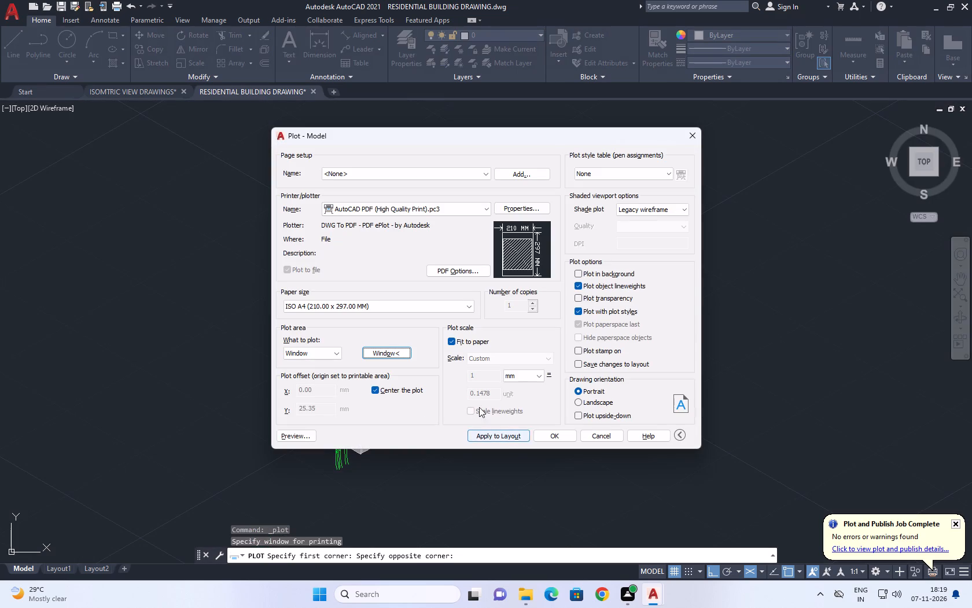
pyautogui.click(281, 443)
pyautogui.click(285, 435)
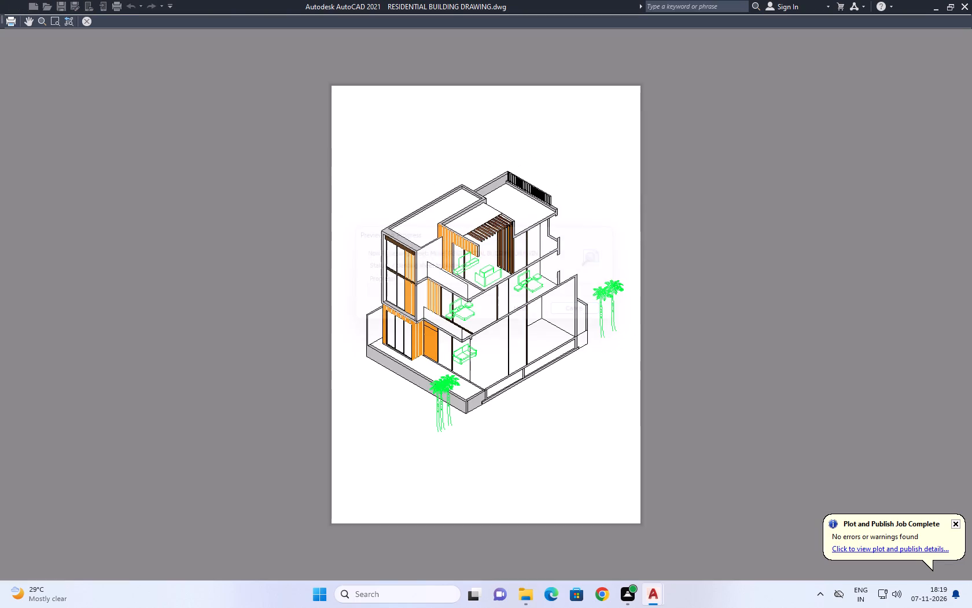
pyautogui.press('Return')
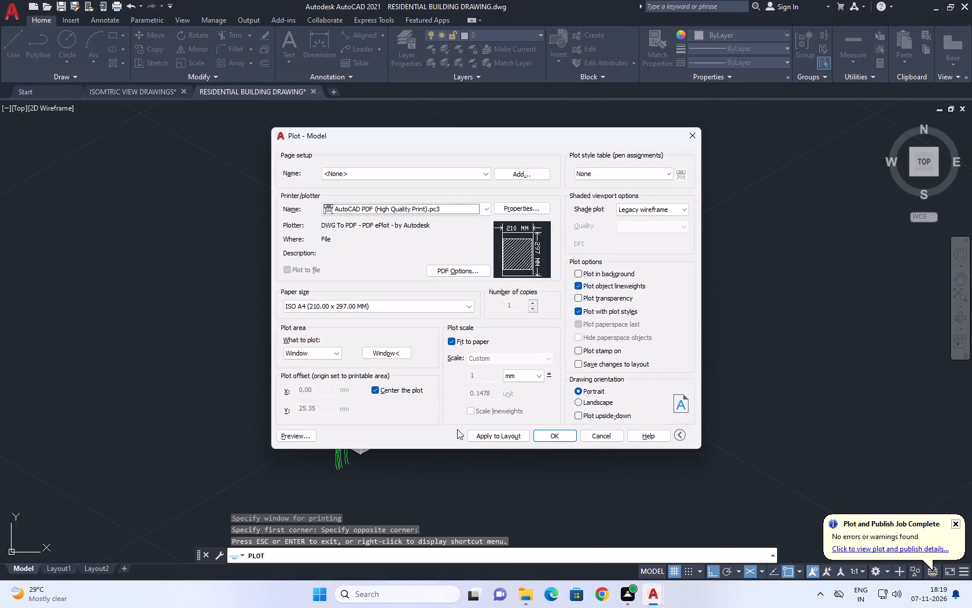
# Plot the drawing to PDF as RESIDENTIAL BUILDING DRAWING-Model.pdf and dismiss the opened PDF.
pyautogui.click(553, 438)
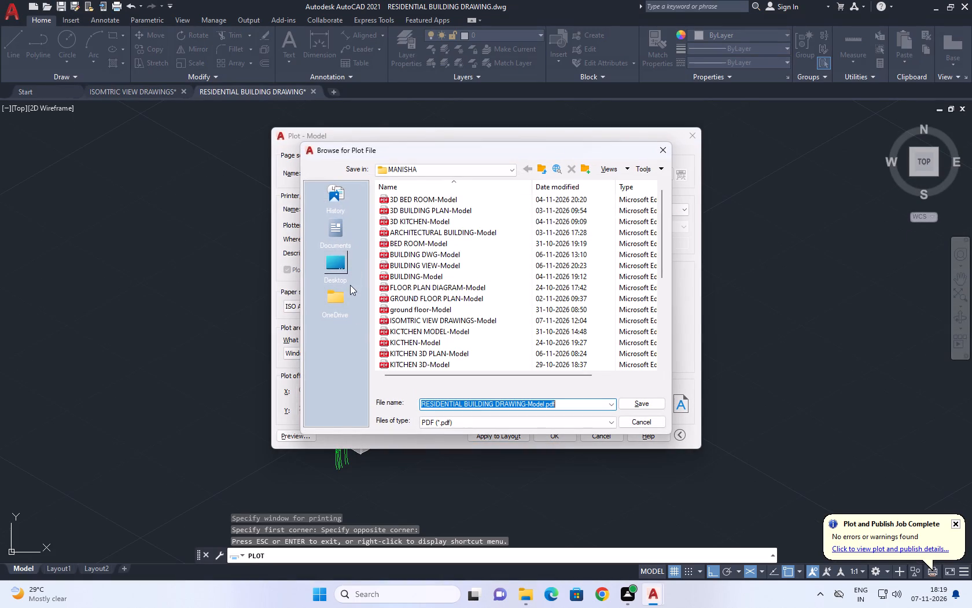
pyautogui.click(640, 401)
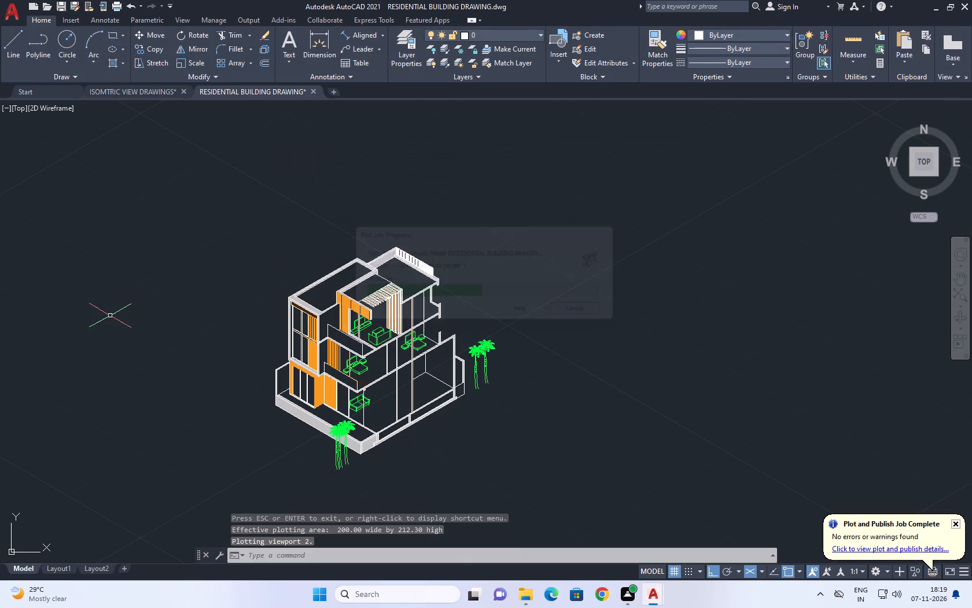
pyautogui.click(607, 22)
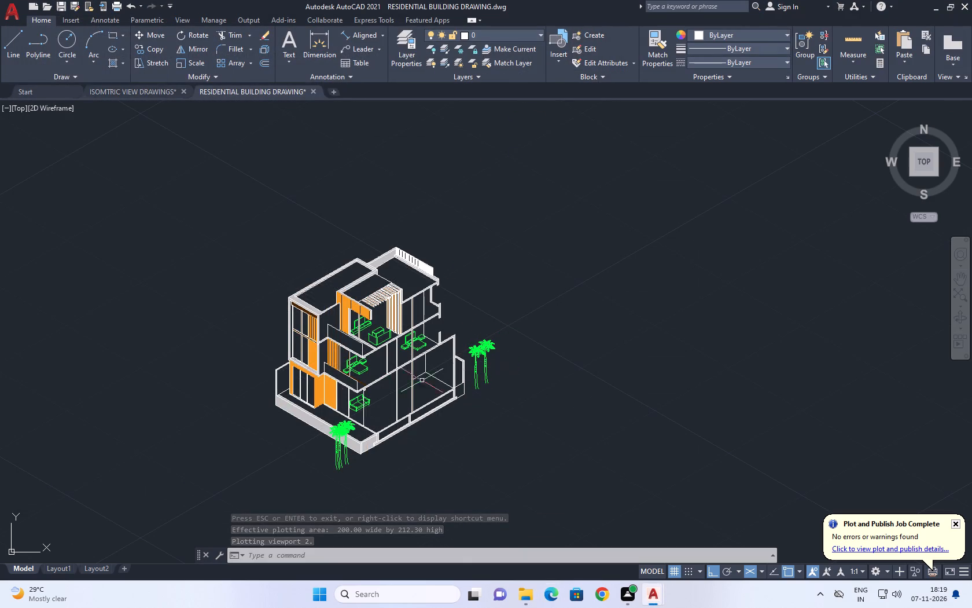
# Query the drawing's log file path with the LOGFILENAME system variable.
pyautogui.moveTo(373, 429); pyautogui.dragTo(332, 426, button='middle')
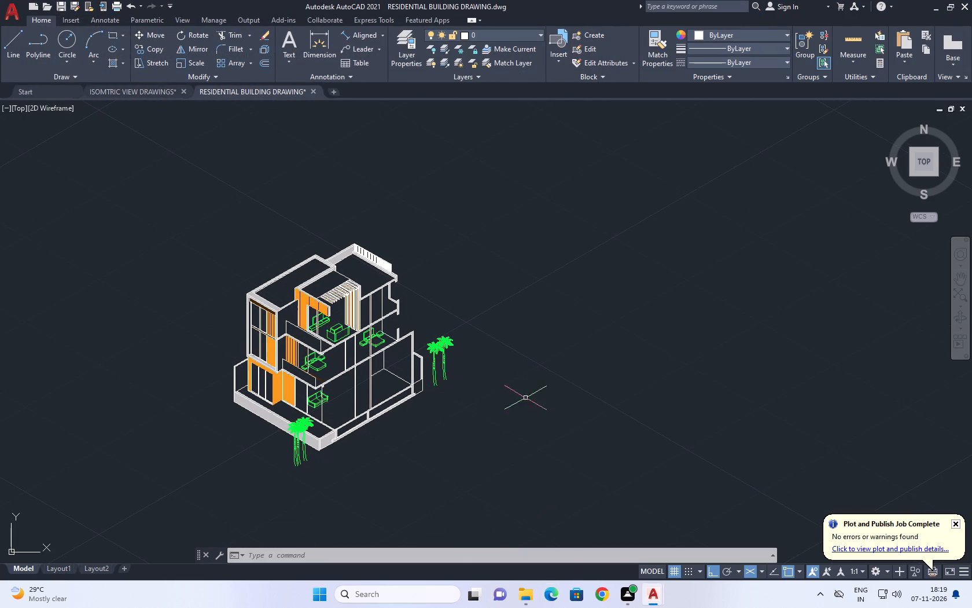
pyautogui.moveTo(590, 384); pyautogui.dragTo(519, 365, button='middle')
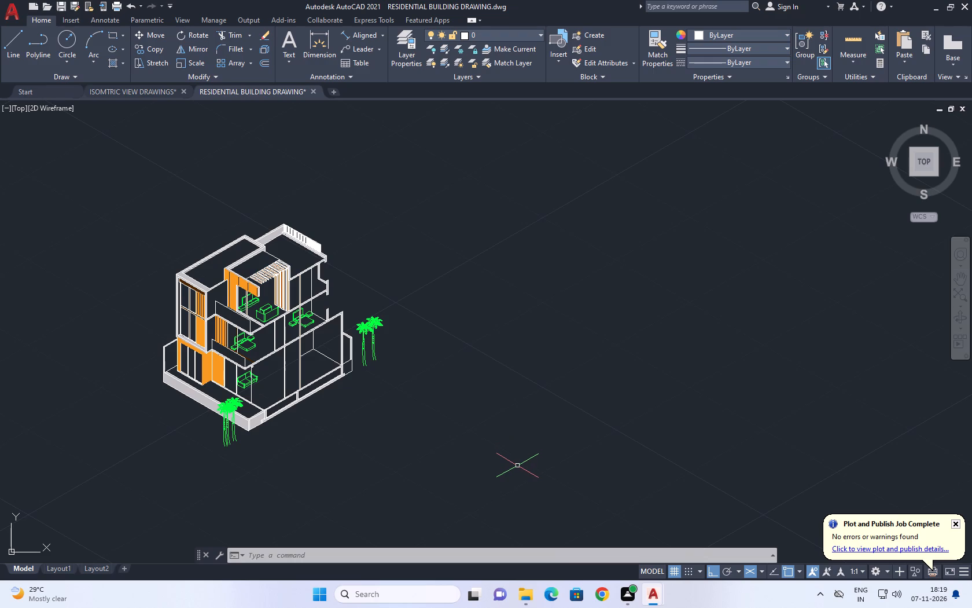
pyautogui.write('LO')
pyautogui.press('g')
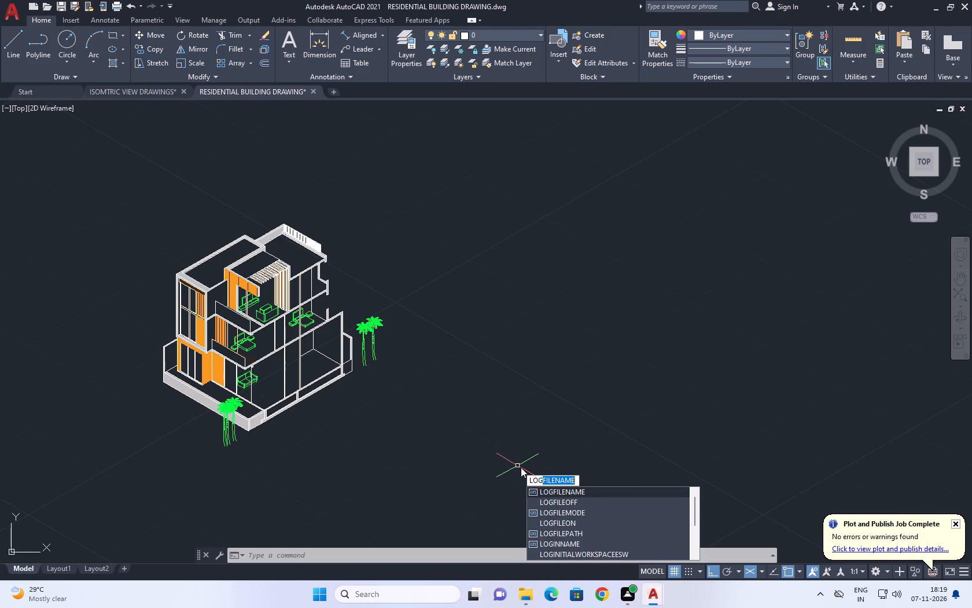
pyautogui.press('space')
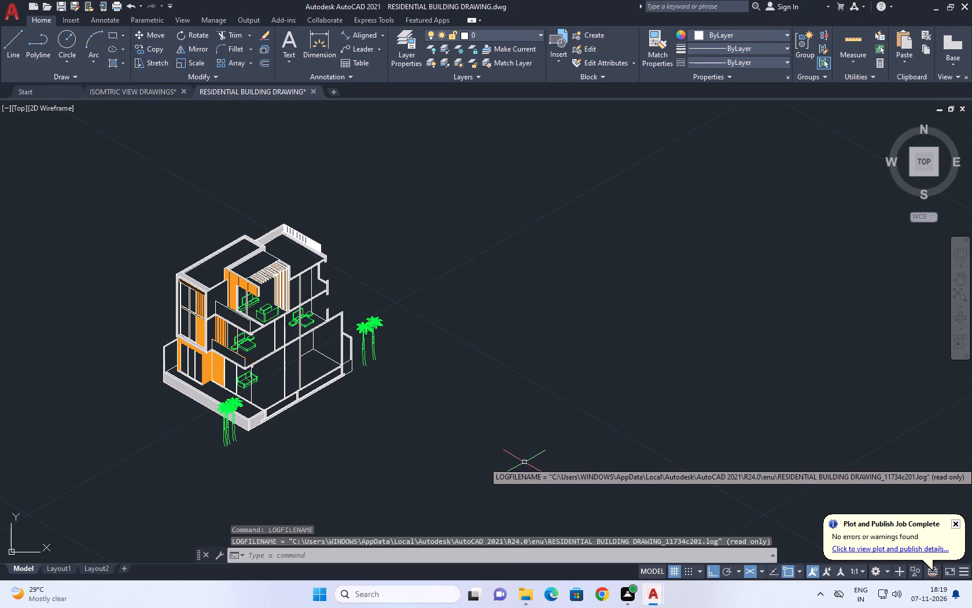
pyautogui.press('space')
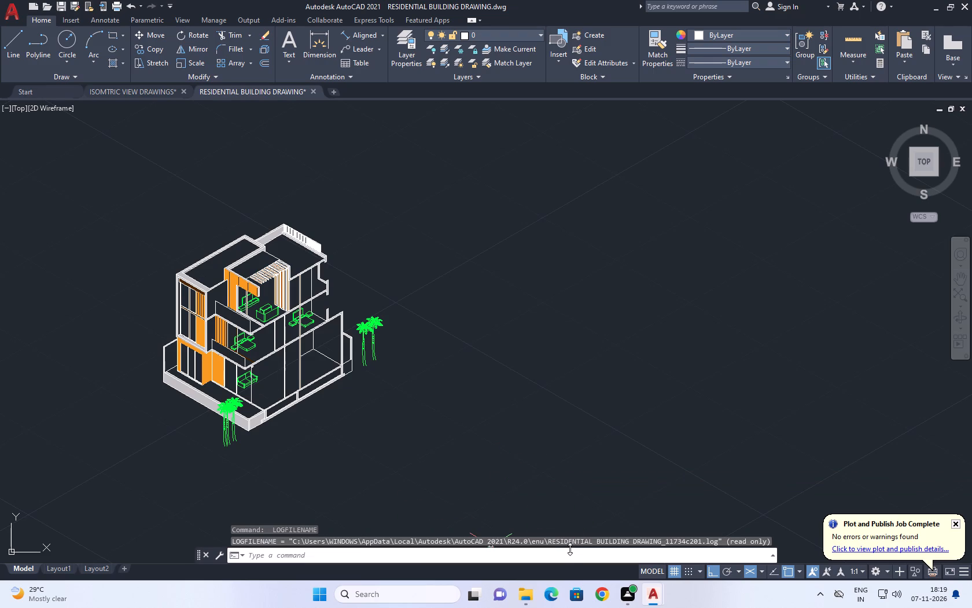